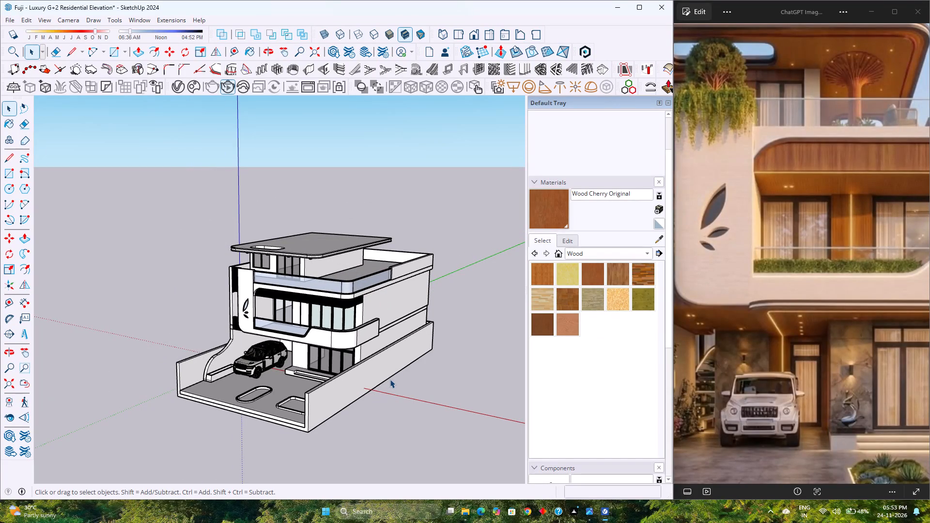
Examine the whole house exterior from the front, both front corners, above and a low angle showing the roof and balcony undersides.
scroll(349, 387, up, 2)
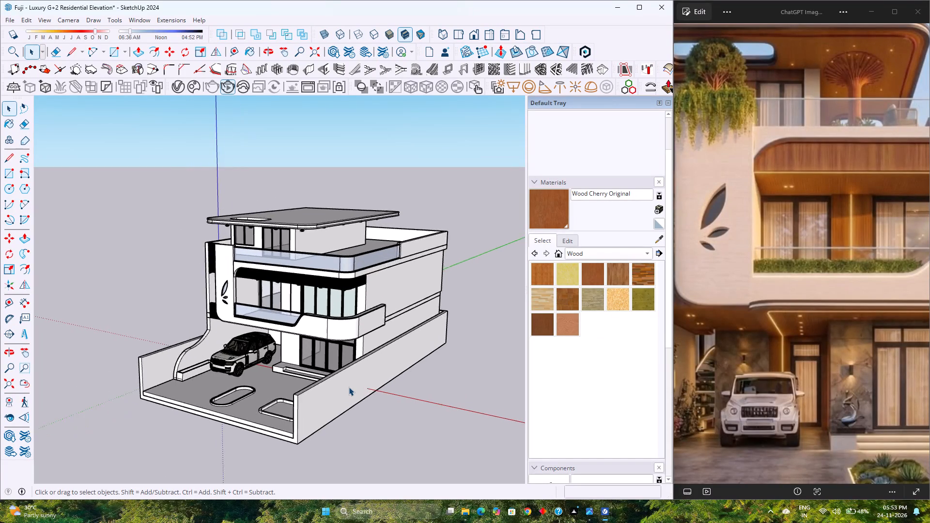
scroll(349, 387, down, 3)
scroll(349, 387, up, 3)
scroll(349, 387, down, 2)
scroll(349, 387, up, 3)
scroll(349, 387, down, 4)
scroll(349, 387, up, 4)
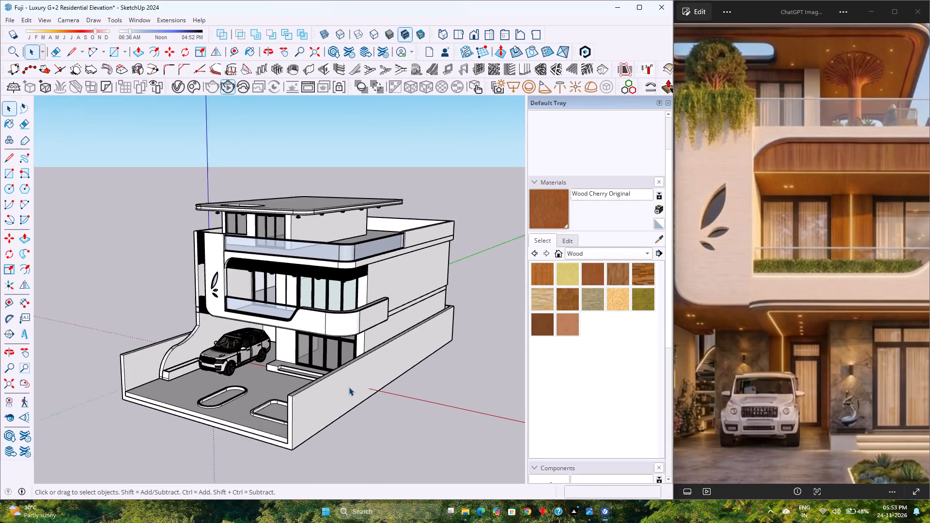
scroll(350, 387, up, 5)
scroll(351, 387, down, 3)
middle_drag(348, 394, 481, 359)
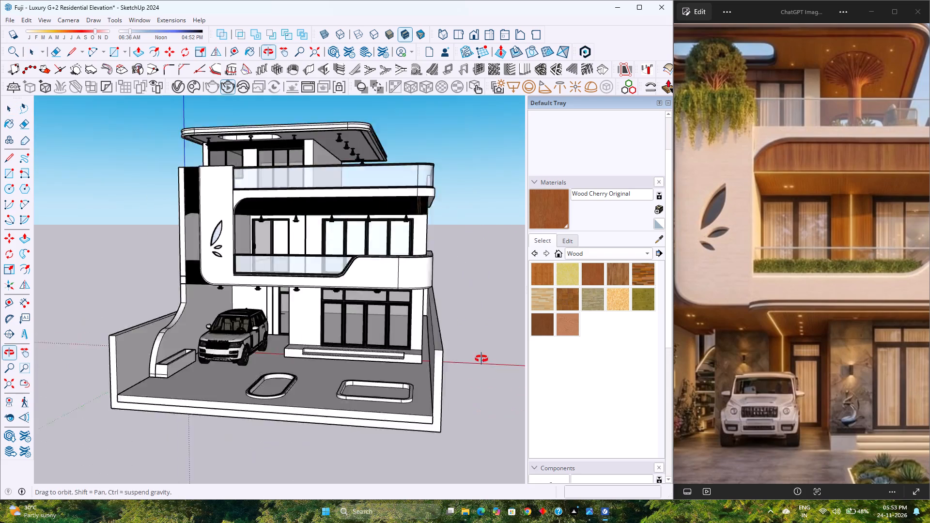
middle_drag(481, 359, 487, 357)
scroll(315, 394, down, 3)
middle_drag(330, 400, 436, 461)
scroll(261, 434, up, 3)
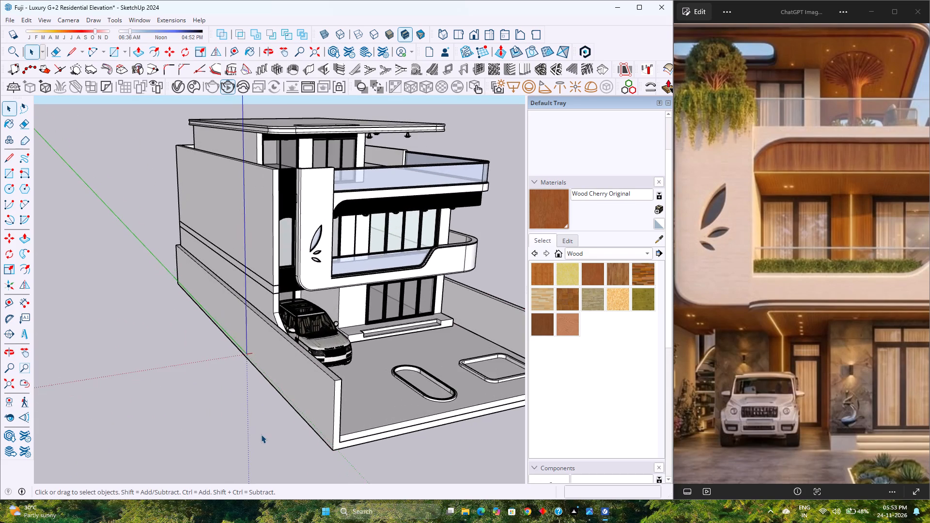
scroll(261, 434, down, 3)
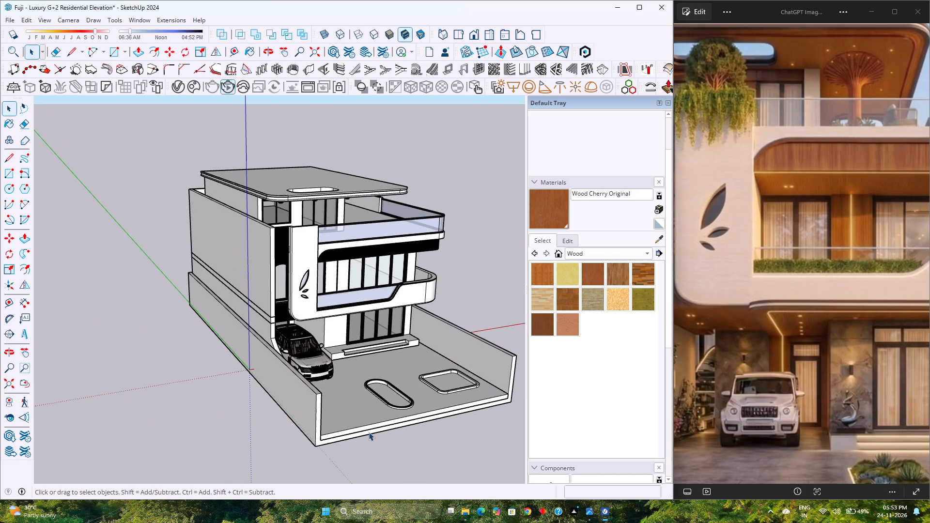
scroll(401, 430, down, 2)
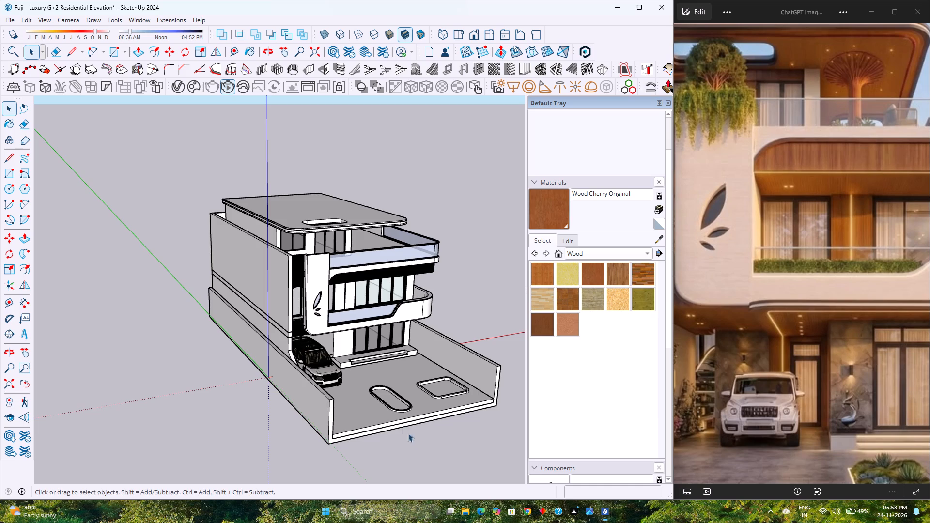
middle_drag(418, 445, 307, 418)
middle_click(305, 417)
scroll(319, 412, up, 2)
scroll(319, 412, down, 2)
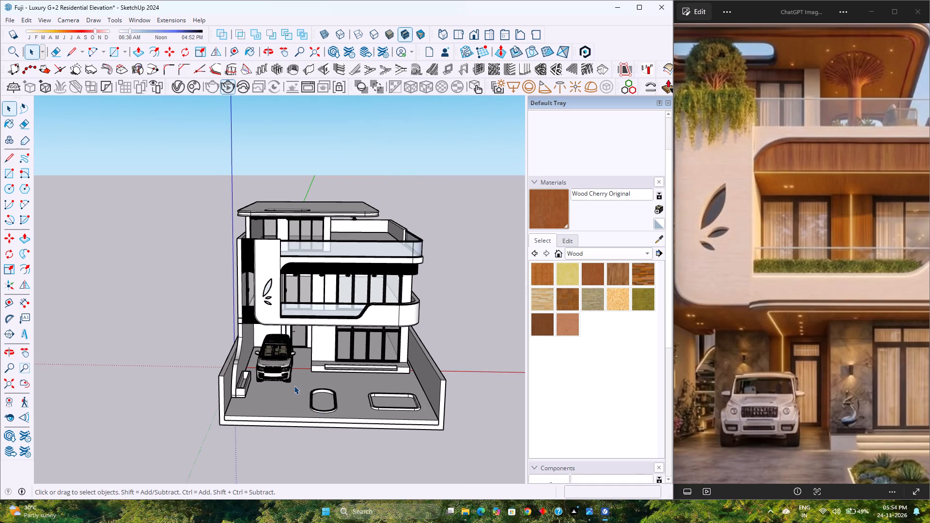
scroll(297, 383, down, 2)
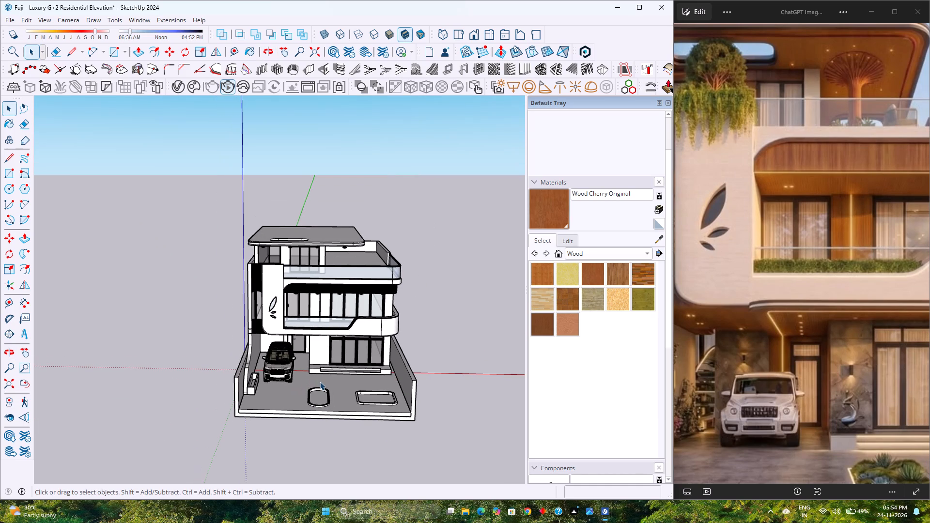
scroll(344, 370, down, 2)
scroll(344, 370, up, 3)
middle_drag(356, 385, 283, 314)
scroll(297, 323, up, 3)
scroll(297, 323, down, 2)
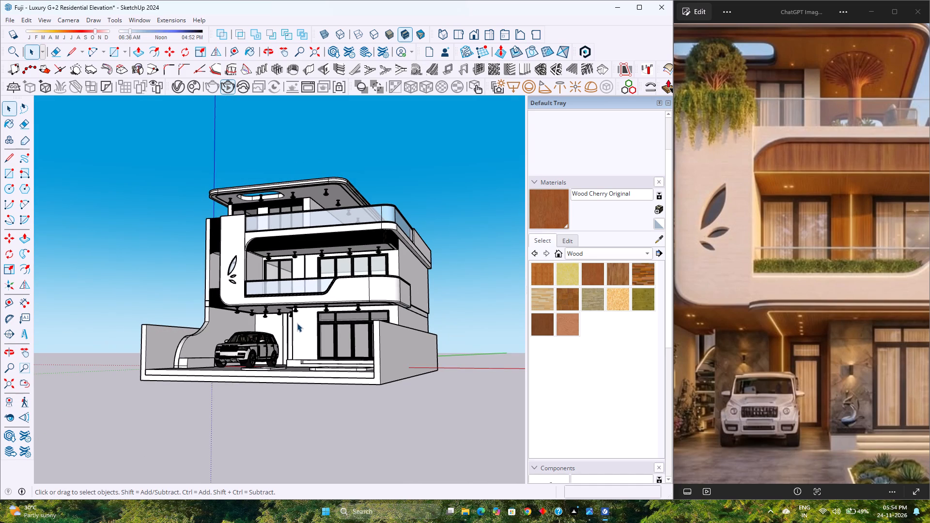
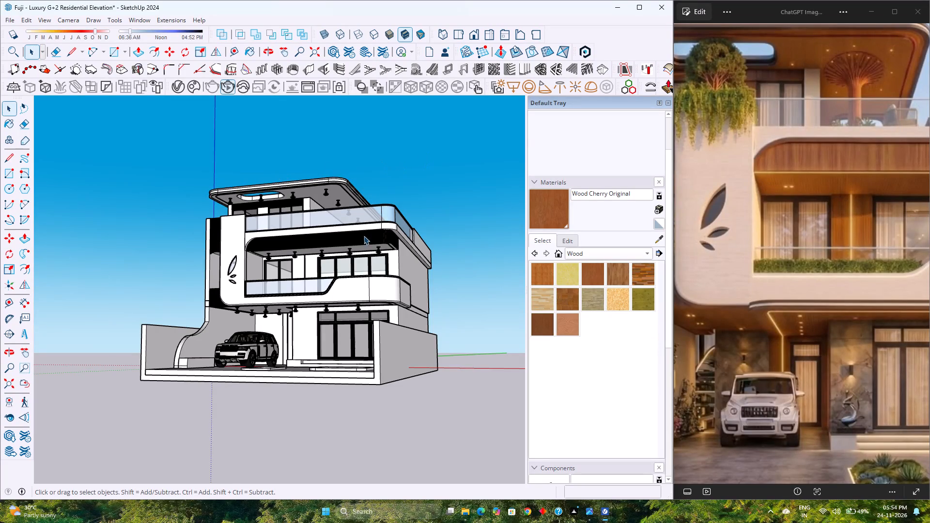
Examine the whole house from above and the front corner, including the roof slab, terrace, forecourt and planter outlines.
scroll(345, 246, down, 2)
scroll(345, 246, up, 2)
middle_drag(345, 246, 364, 312)
scroll(360, 302, down, 3)
scroll(359, 298, up, 1)
scroll(358, 296, down, 4)
scroll(358, 296, up, 3)
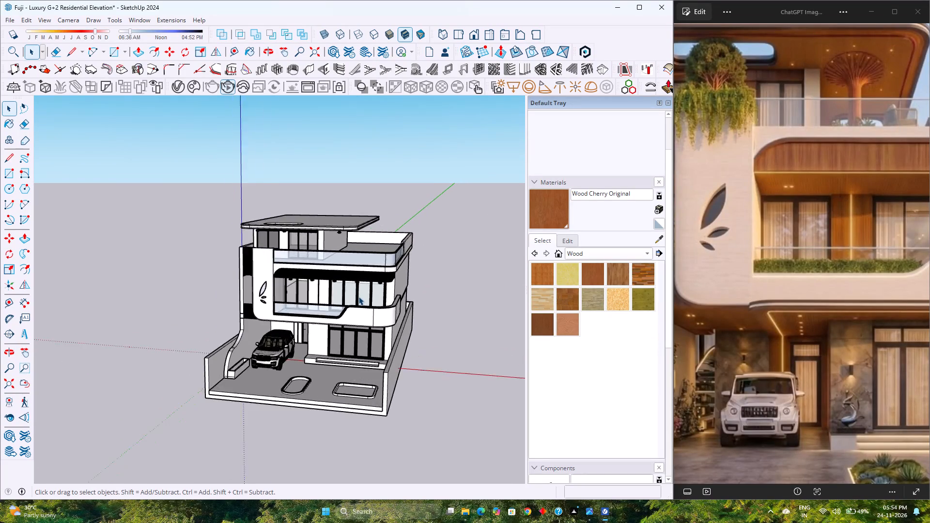
scroll(358, 296, down, 4)
scroll(358, 296, up, 2)
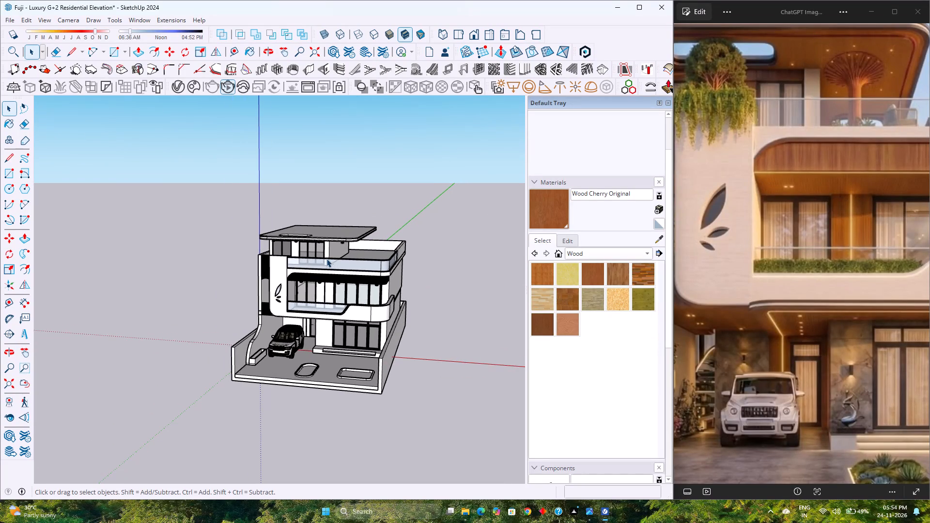
scroll(335, 283, up, 2)
scroll(336, 283, down, 3)
scroll(336, 283, up, 3)
scroll(356, 286, down, 1)
middle_drag(310, 291, 330, 319)
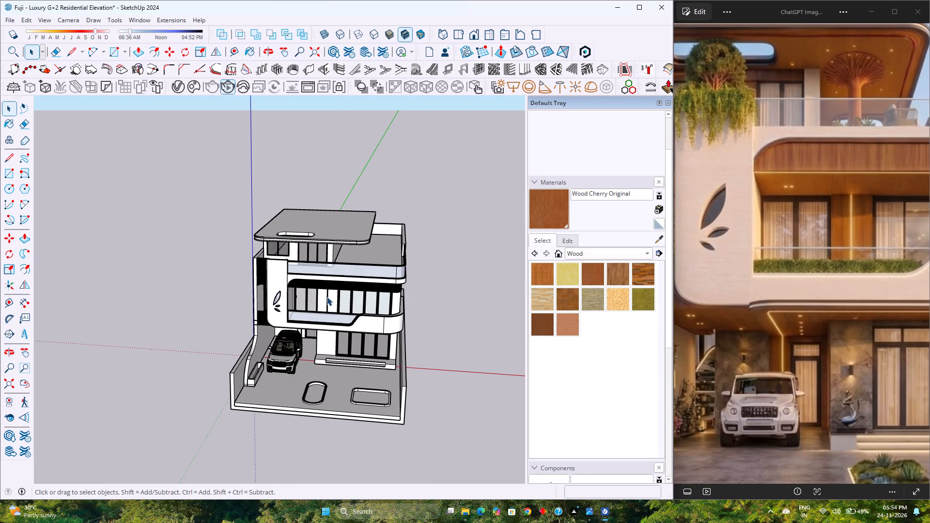
scroll(391, 366, up, 1)
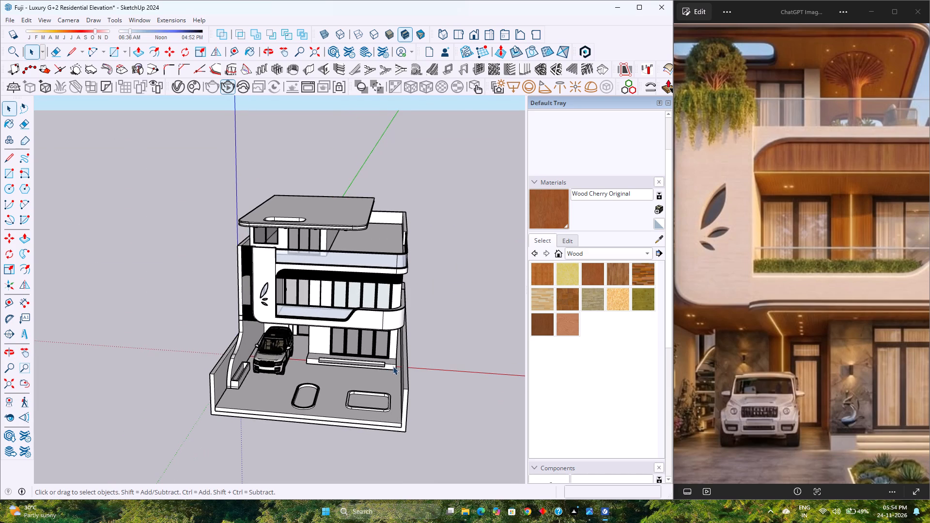
scroll(360, 340, down, 3)
scroll(366, 348, up, 4)
middle_drag(368, 364, 348, 351)
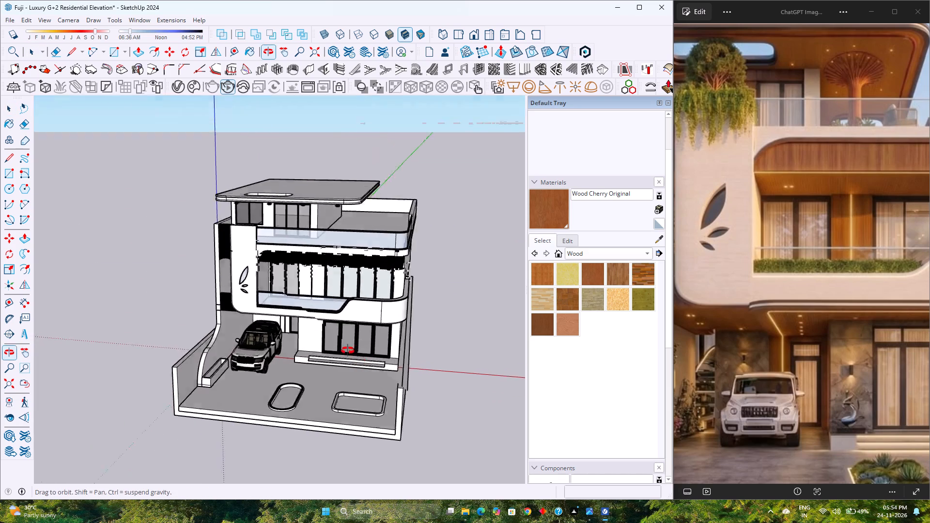
middle_drag(348, 351, 313, 321)
scroll(313, 321, down, 3)
scroll(314, 321, up, 4)
scroll(314, 321, down, 4)
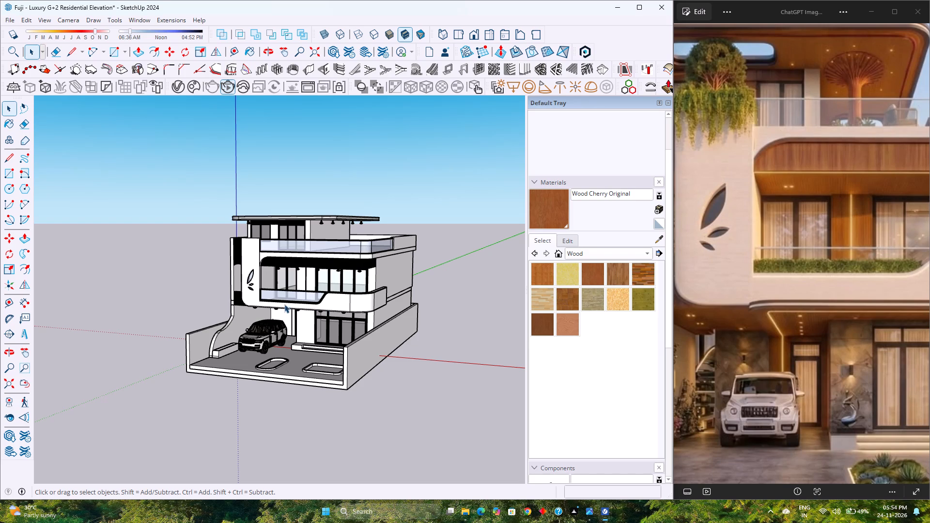
Inspect the carport, first-floor balcony, wood soffit and ground-floor glazing up close from the front corner.
scroll(279, 314, down, 1)
scroll(279, 314, up, 3)
scroll(278, 327, down, 2)
scroll(278, 327, up, 2)
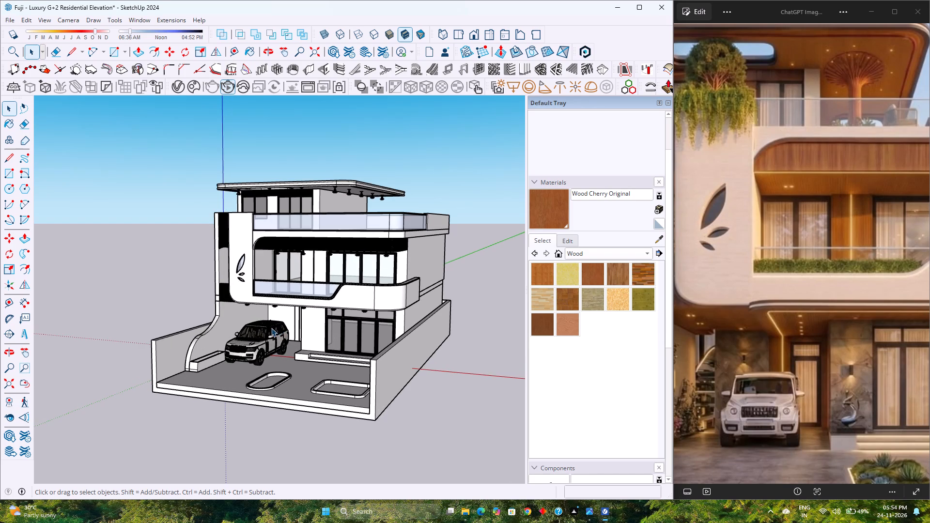
scroll(268, 329, up, 2)
scroll(268, 330, down, 2)
scroll(268, 337, up, 2)
scroll(264, 338, down, 3)
scroll(264, 339, up, 4)
scroll(264, 339, down, 3)
scroll(264, 340, up, 2)
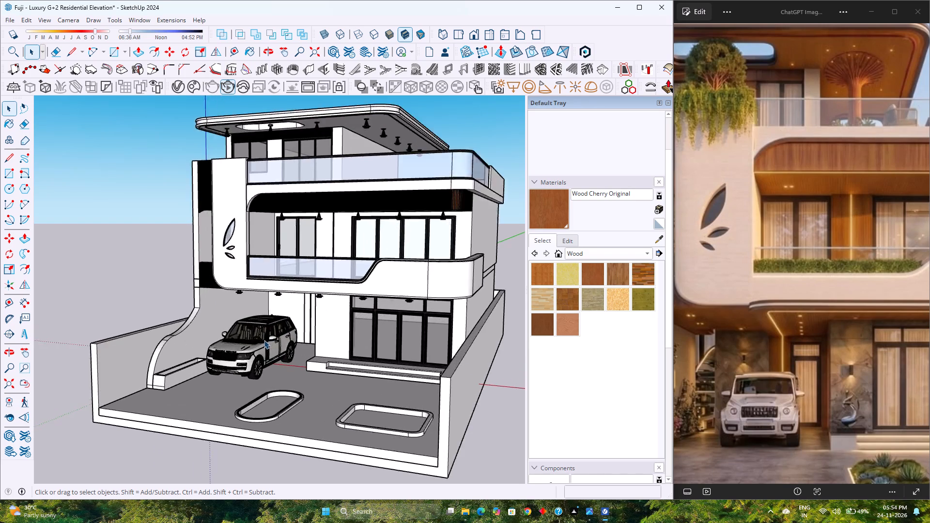
scroll(264, 340, up, 2)
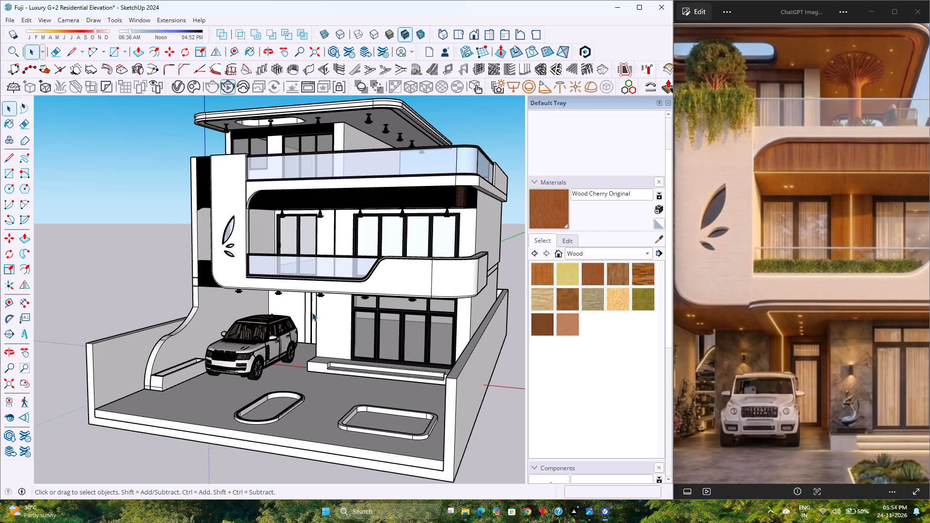
scroll(312, 312, up, 3)
scroll(313, 312, down, 5)
scroll(313, 312, up, 4)
scroll(313, 312, down, 4)
scroll(313, 312, up, 4)
scroll(313, 312, down, 4)
scroll(312, 312, up, 4)
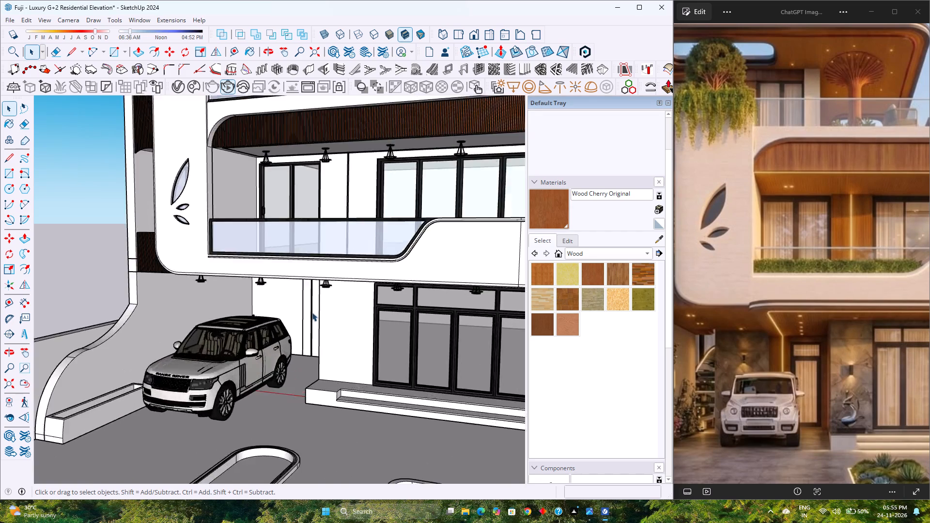
scroll(312, 312, down, 4)
scroll(312, 312, up, 4)
scroll(312, 312, down, 4)
scroll(312, 312, up, 3)
scroll(312, 312, down, 3)
scroll(312, 312, up, 3)
scroll(312, 312, down, 3)
scroll(312, 312, up, 3)
scroll(312, 312, down, 3)
scroll(312, 312, up, 3)
scroll(312, 312, down, 3)
scroll(312, 312, up, 3)
scroll(312, 312, down, 3)
scroll(311, 312, up, 3)
scroll(311, 312, down, 4)
scroll(311, 312, up, 4)
scroll(311, 312, down, 3)
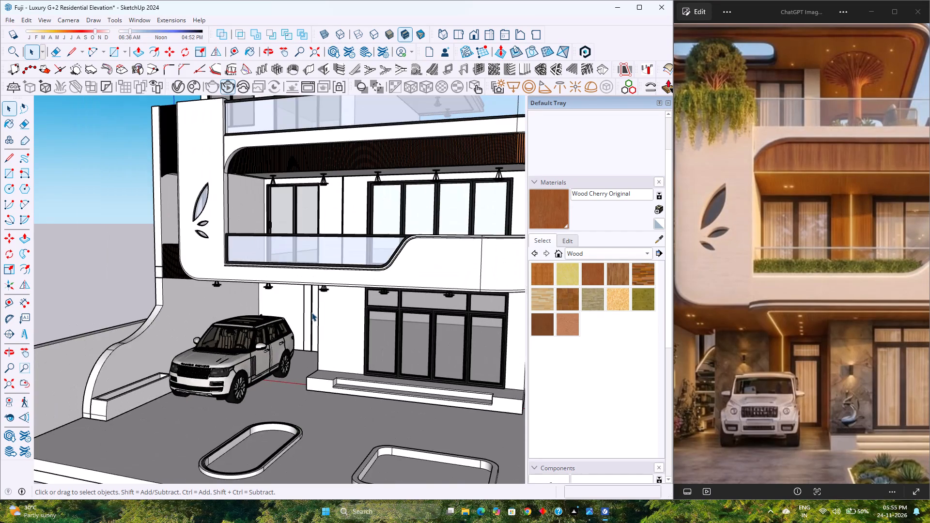
scroll(311, 312, up, 2)
scroll(311, 312, down, 2)
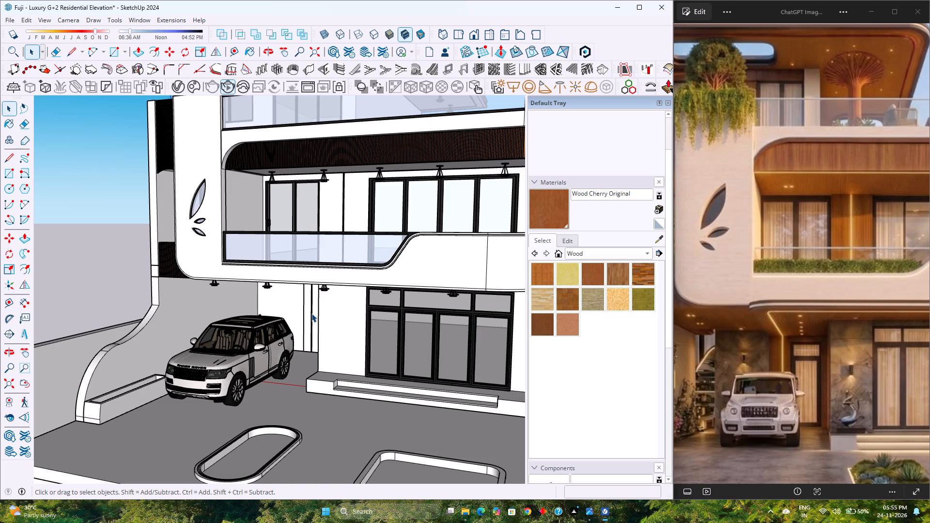
scroll(301, 242, down, 5)
scroll(301, 242, up, 5)
scroll(301, 242, down, 5)
scroll(301, 242, up, 4)
scroll(301, 242, down, 4)
scroll(301, 242, up, 4)
scroll(301, 242, down, 3)
scroll(301, 242, up, 4)
scroll(301, 242, down, 3)
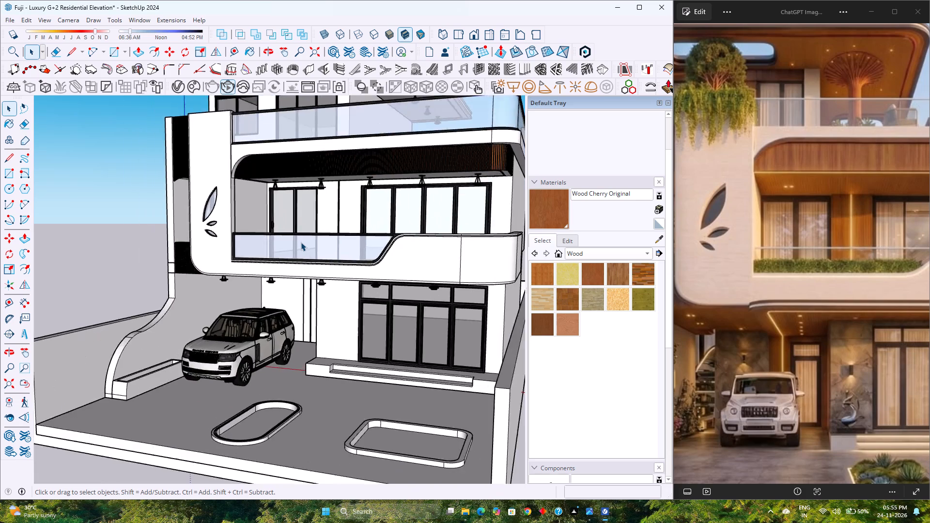
scroll(301, 242, down, 1)
scroll(301, 242, up, 4)
scroll(301, 242, down, 4)
scroll(301, 242, up, 4)
scroll(301, 242, down, 5)
scroll(301, 242, up, 5)
scroll(301, 242, down, 5)
scroll(301, 242, up, 5)
scroll(301, 242, down, 5)
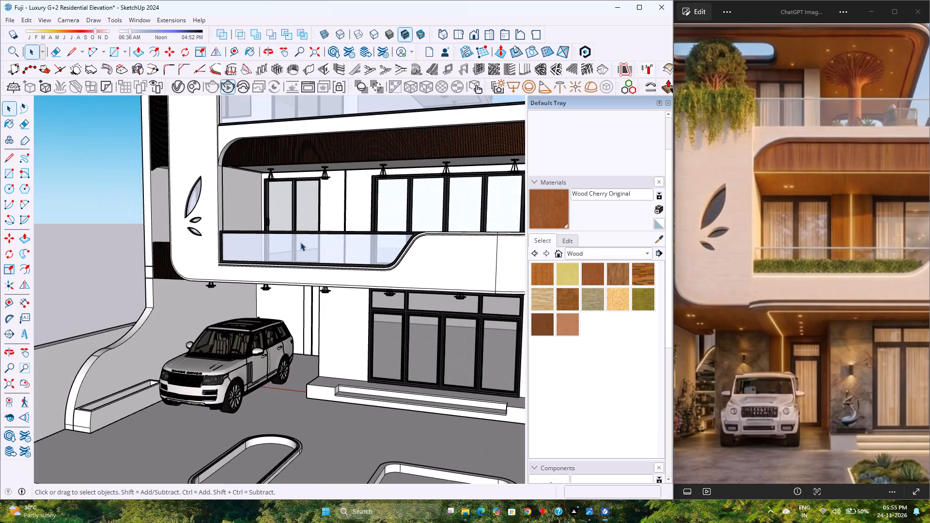
Examine the house in the standard Front view, covering the leaf-cutout wall, wood slats, balconies and full facade.
click(480, 39)
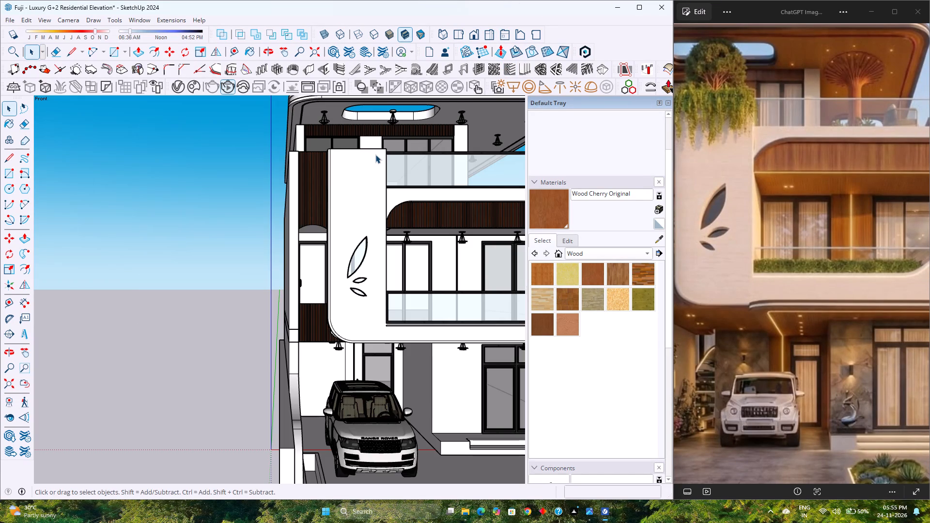
scroll(375, 154, down, 5)
scroll(375, 154, up, 4)
scroll(375, 154, down, 4)
scroll(375, 154, up, 4)
scroll(362, 167, down, 2)
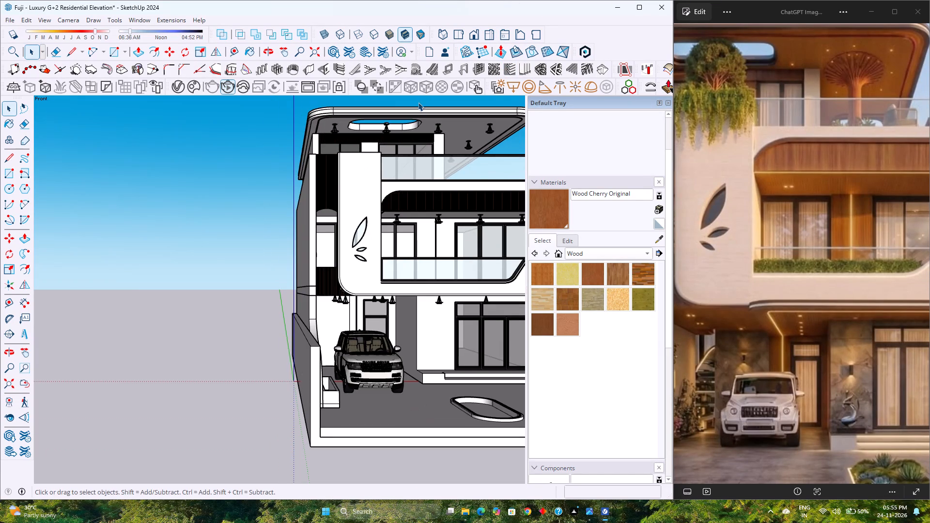
click(474, 34)
scroll(178, 288, down, 5)
scroll(178, 288, up, 4)
scroll(178, 287, down, 2)
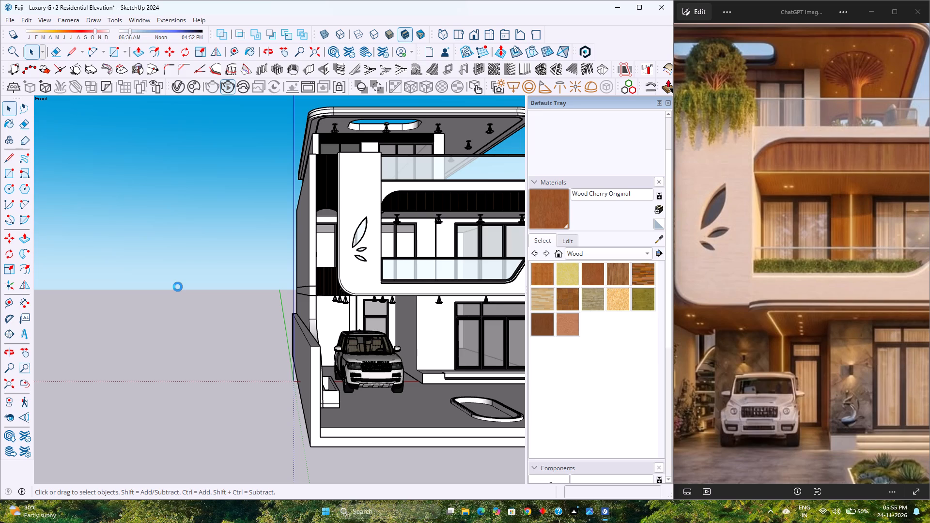
scroll(178, 287, down, 3)
triple_click(184, 288)
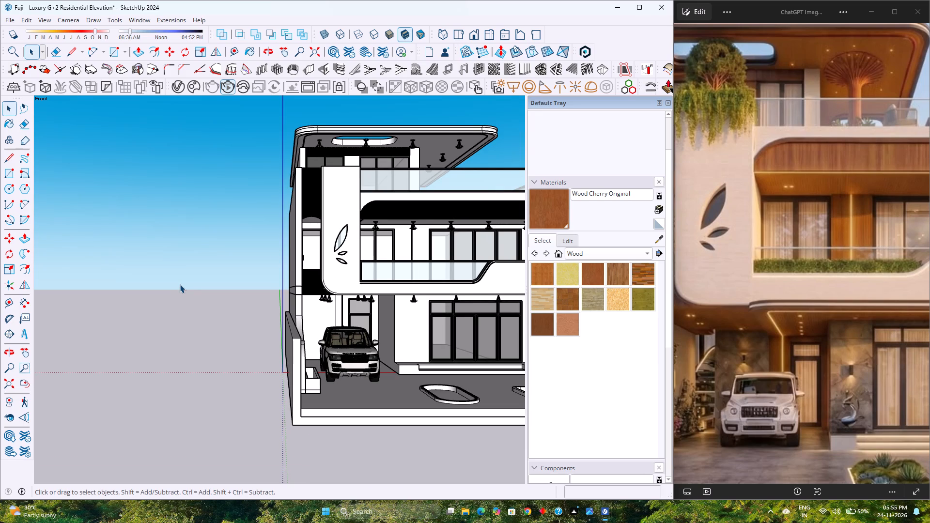
scroll(186, 279, down, 7)
scroll(186, 279, up, 3)
scroll(186, 279, down, 3)
scroll(186, 279, up, 3)
scroll(186, 279, down, 3)
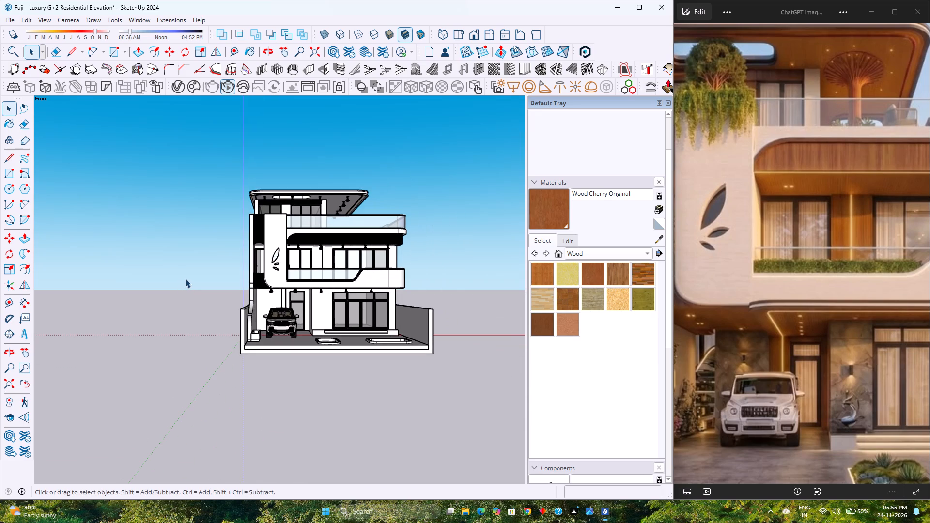
scroll(186, 279, up, 3)
scroll(186, 279, down, 2)
scroll(186, 279, up, 3)
scroll(186, 279, down, 3)
scroll(186, 279, up, 3)
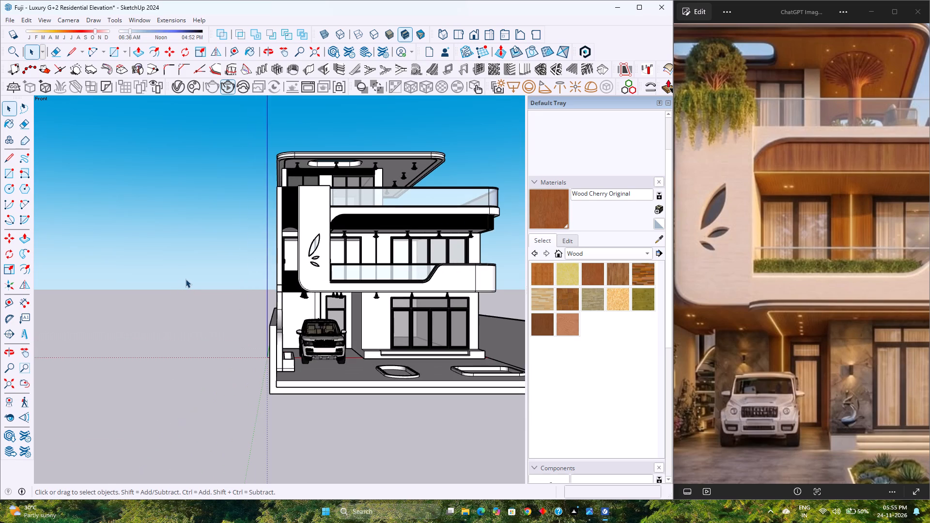
scroll(186, 279, down, 3)
scroll(186, 279, up, 4)
scroll(186, 279, down, 6)
scroll(186, 279, up, 5)
scroll(186, 279, down, 5)
scroll(186, 279, up, 5)
scroll(186, 279, down, 1)
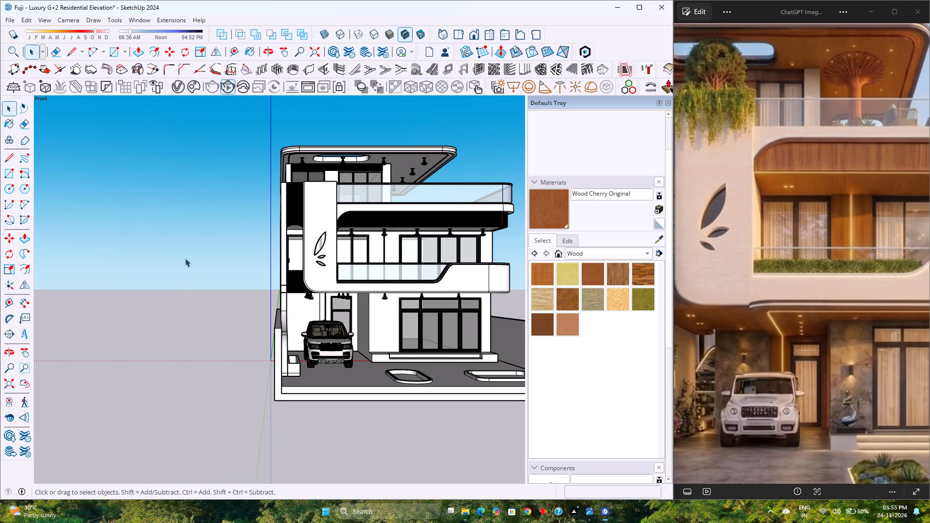
scroll(255, 276, down, 4)
scroll(255, 276, up, 3)
scroll(255, 276, down, 3)
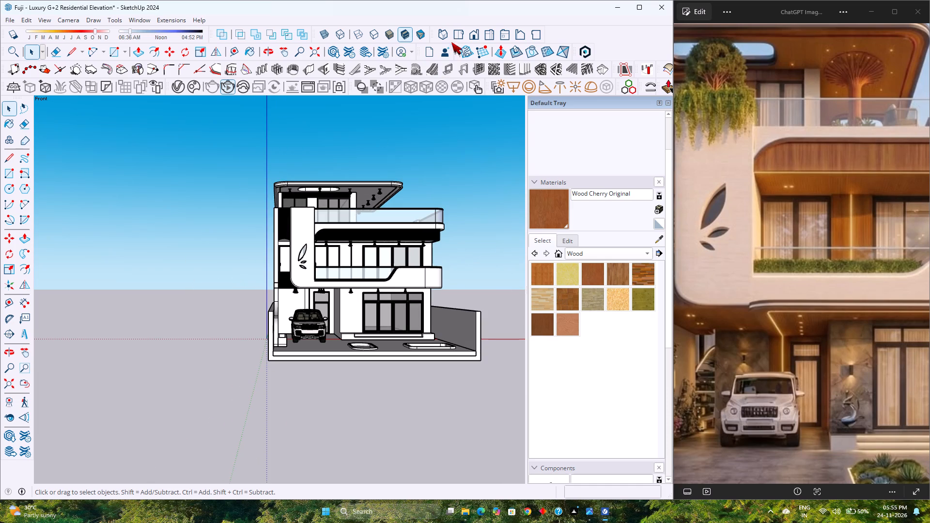
Review the house from the front and front corner again, checking the boundary walls, forecourt, car and balconies.
click(471, 38)
scroll(340, 291, down, 2)
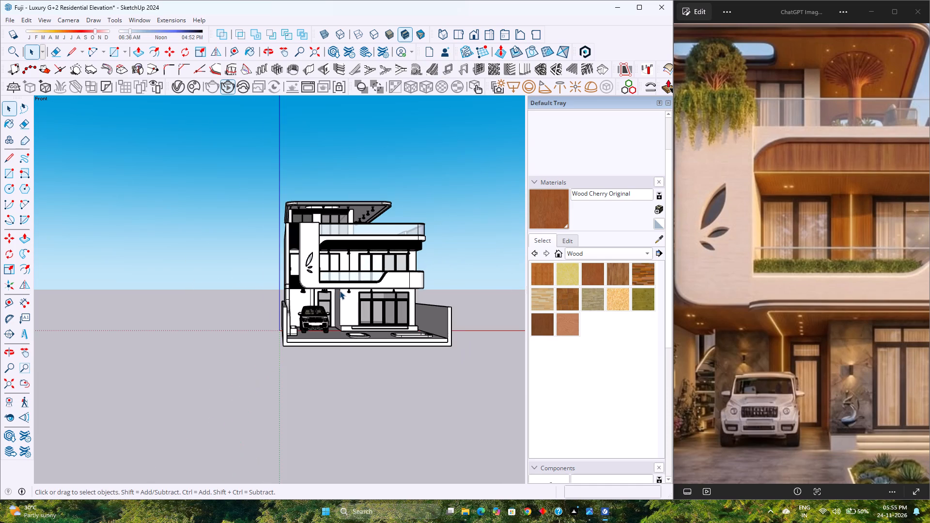
scroll(370, 291, up, 3)
middle_drag(370, 291, 261, 316)
scroll(261, 316, down, 4)
scroll(259, 314, up, 5)
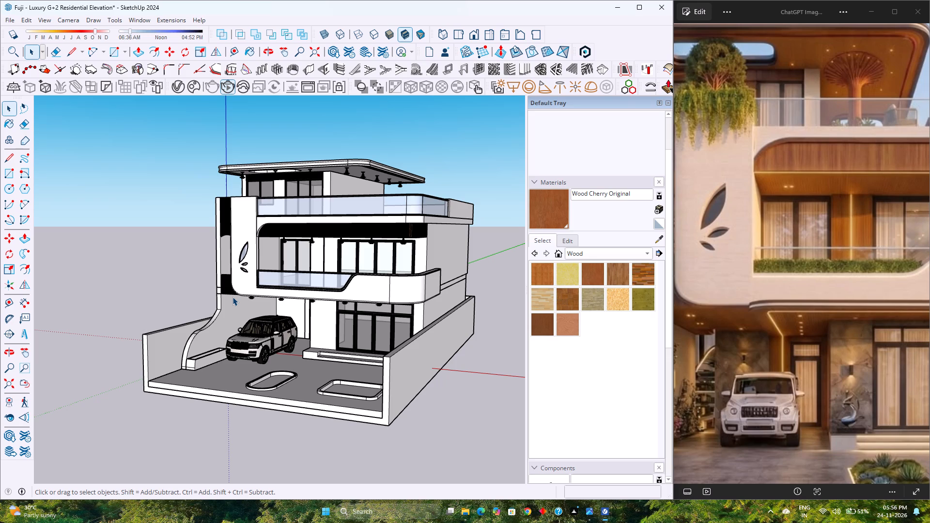
scroll(232, 297, down, 4)
scroll(138, 321, up, 2)
scroll(138, 321, down, 4)
scroll(138, 321, up, 7)
scroll(138, 321, down, 5)
scroll(146, 321, up, 2)
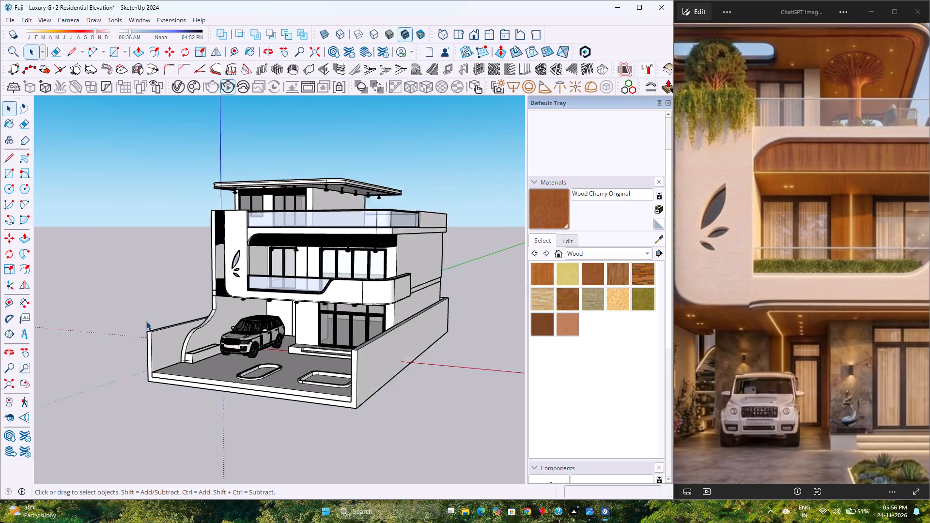
scroll(146, 321, up, 3)
scroll(146, 321, down, 4)
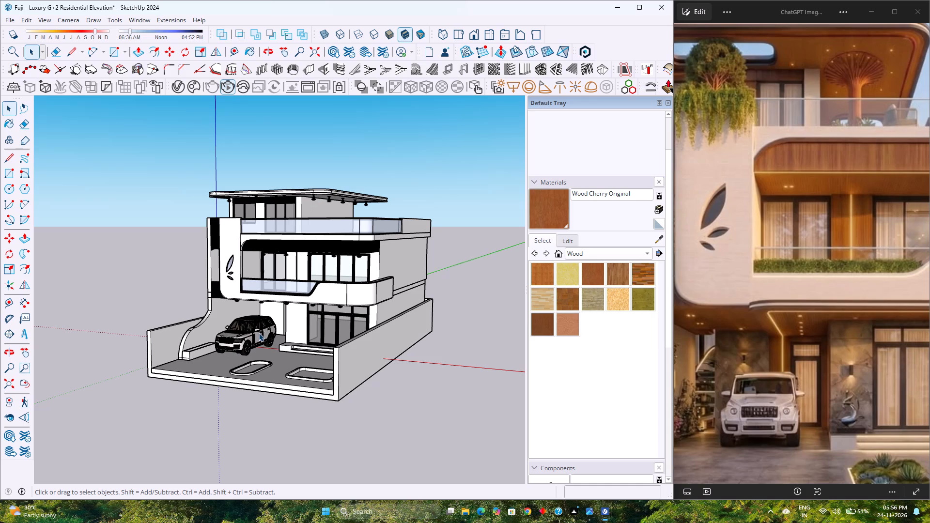
scroll(262, 338, up, 4)
scroll(262, 338, down, 5)
scroll(262, 338, up, 14)
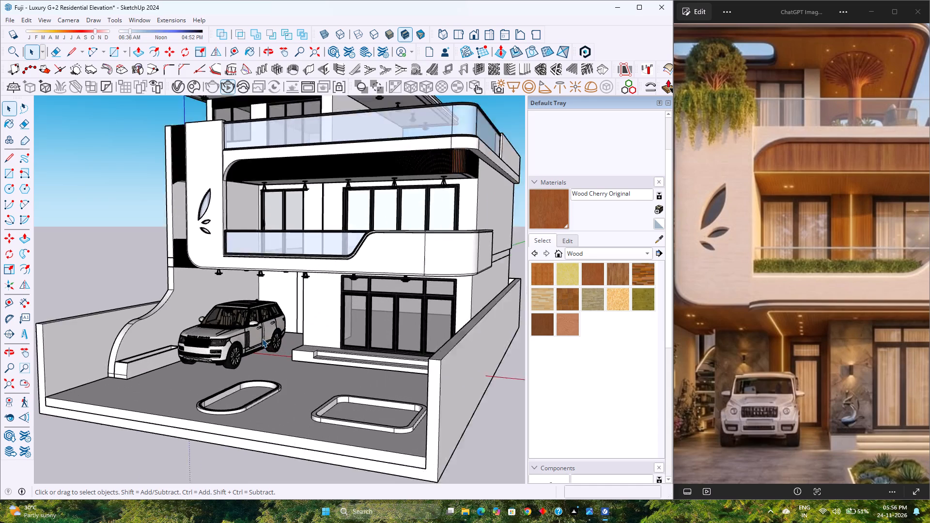
scroll(262, 338, up, 4)
Check the front elevation in the standard Front view, both up close at the leaf-cutout wall and as a whole.
click(470, 38)
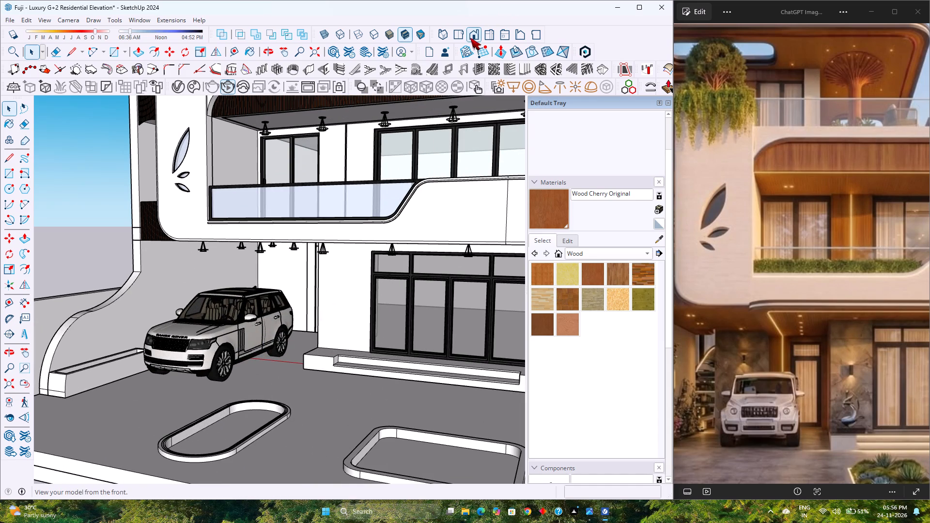
scroll(275, 332, down, 5)
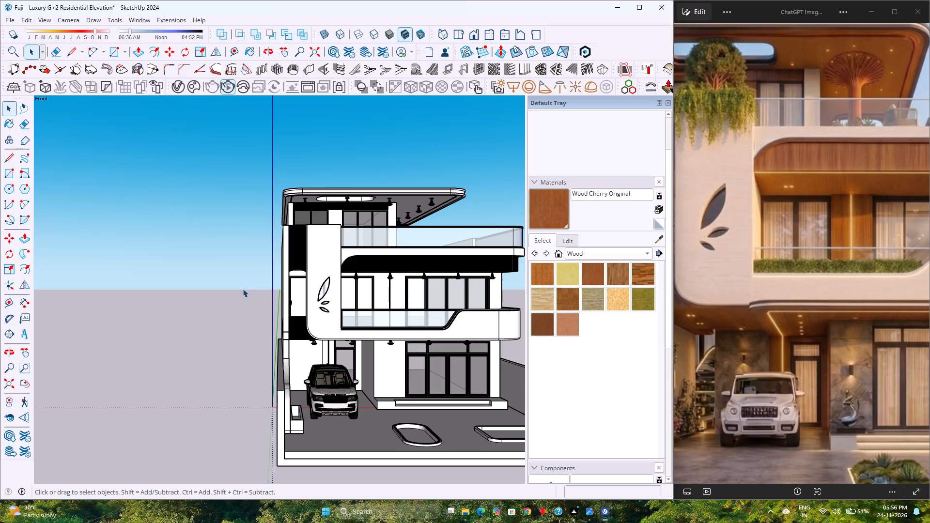
scroll(243, 289, up, 3)
scroll(243, 289, down, 2)
scroll(240, 290, up, 2)
scroll(240, 290, down, 4)
scroll(240, 290, up, 4)
scroll(240, 290, down, 4)
scroll(240, 290, up, 4)
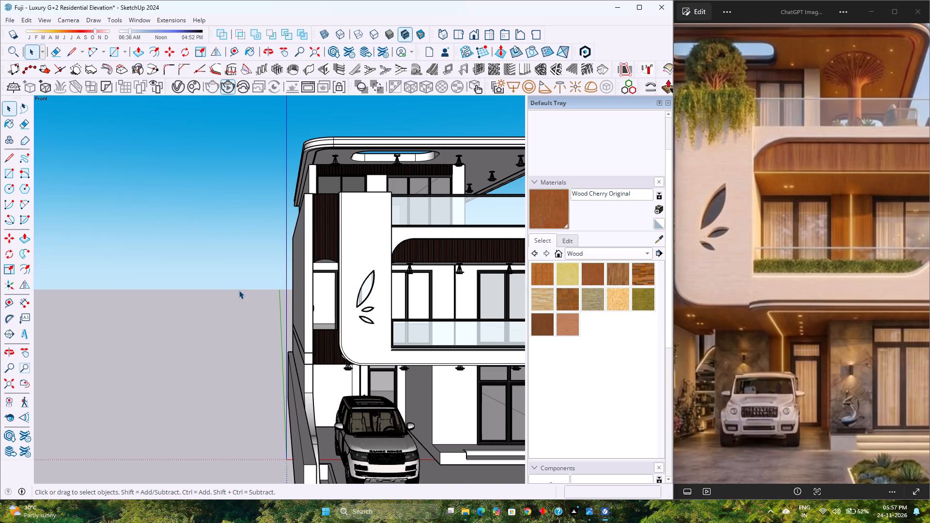
scroll(239, 290, up, 2)
scroll(239, 290, down, 6)
scroll(239, 291, up, 5)
scroll(239, 291, down, 5)
scroll(239, 291, up, 4)
scroll(239, 292, down, 6)
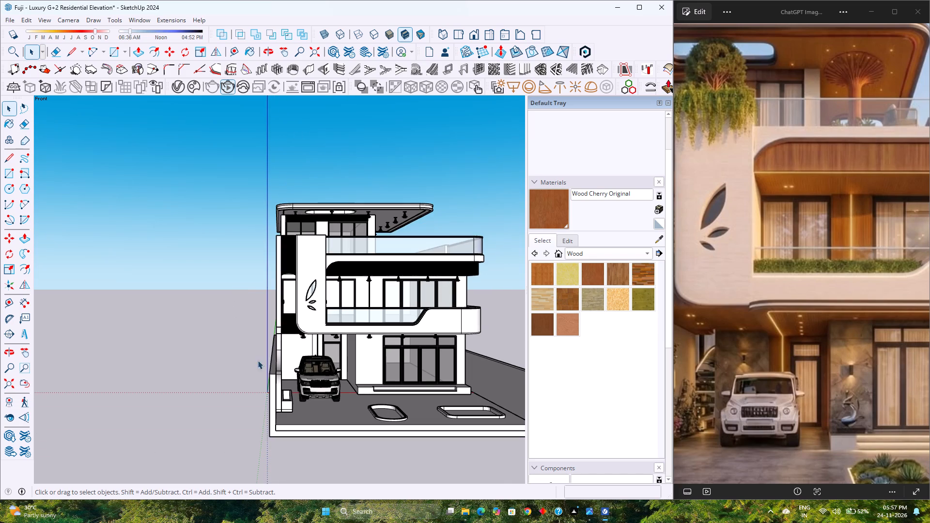
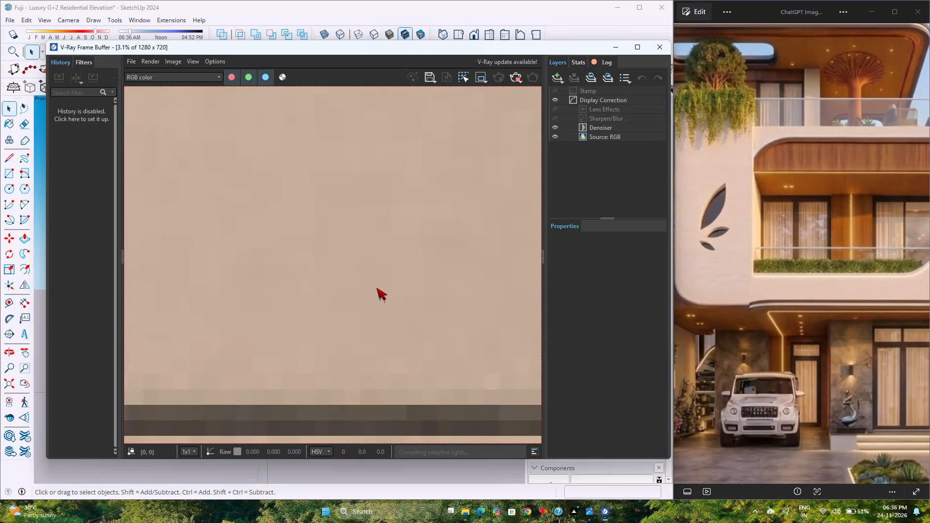
Examine the rendered house in the V-Ray frame buffer up close and as a whole, and close the render window.
scroll(329, 273, up, 6)
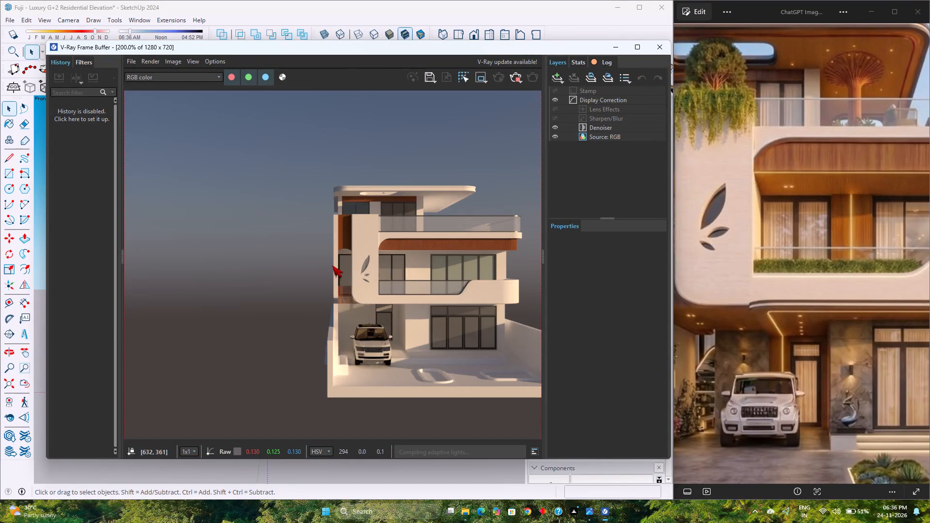
scroll(332, 265, down, 2)
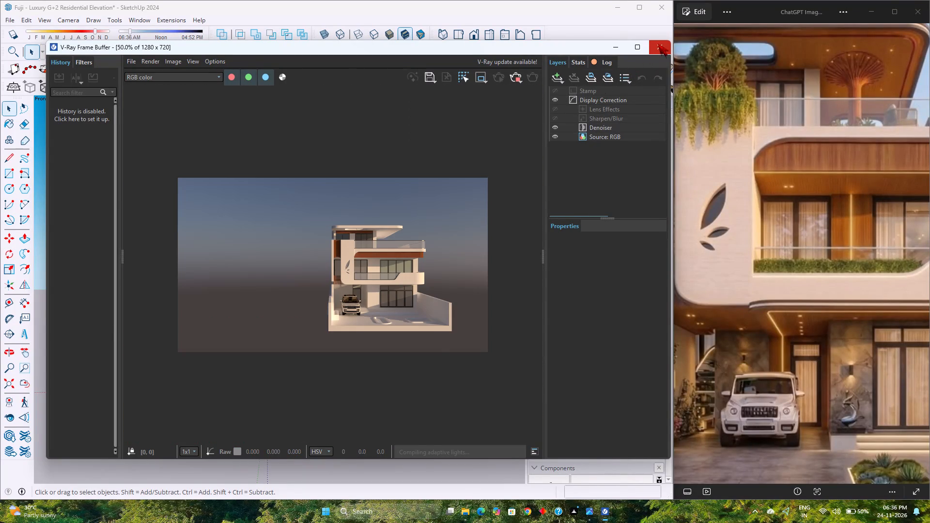
click(658, 43)
Fit the whole model in the standard Front view and examine the facade, covering the balconies, leaf-cutout wall, glazing and carport.
scroll(400, 301, down, 3)
middle_click(400, 301)
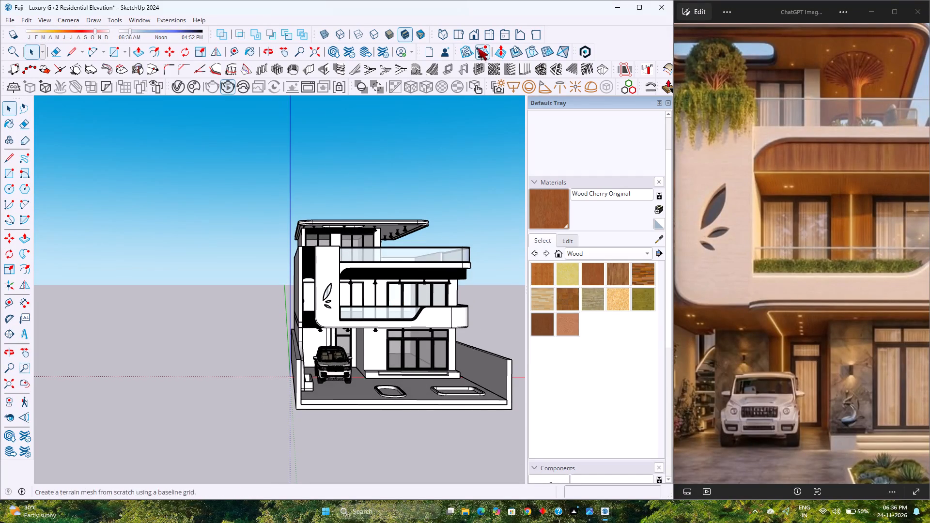
click(473, 41)
click(12, 387)
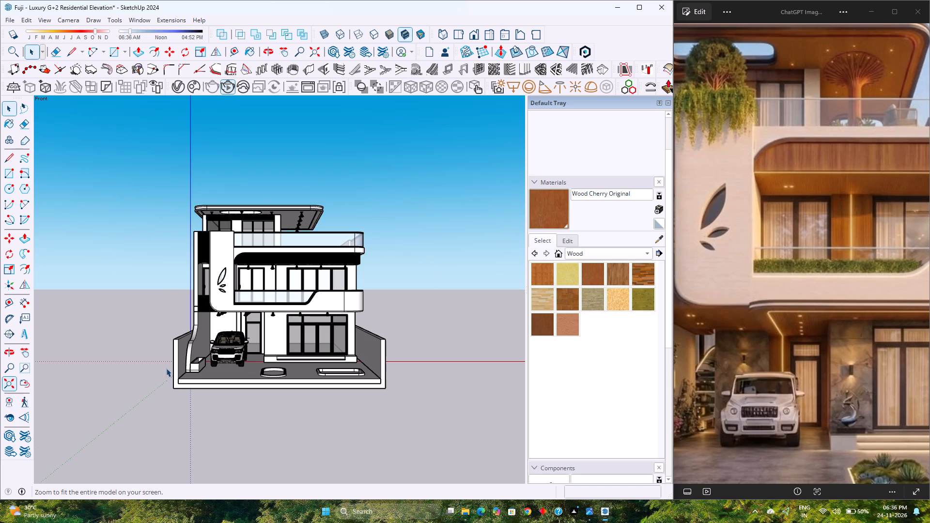
scroll(280, 295, up, 3)
scroll(280, 295, down, 4)
scroll(280, 295, up, 3)
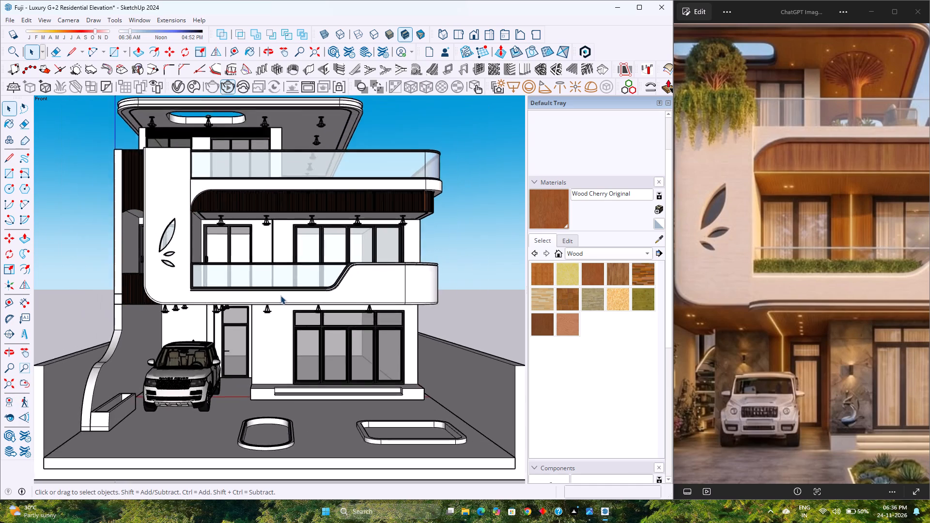
scroll(280, 295, up, 1)
scroll(280, 295, down, 5)
scroll(279, 296, up, 4)
scroll(279, 296, down, 2)
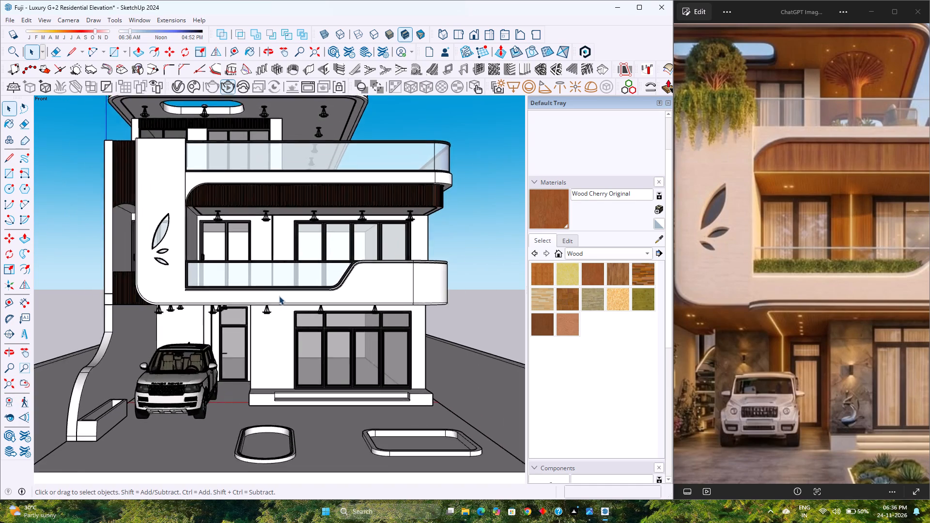
scroll(279, 296, down, 2)
scroll(279, 296, up, 4)
scroll(279, 296, down, 2)
scroll(278, 297, up, 3)
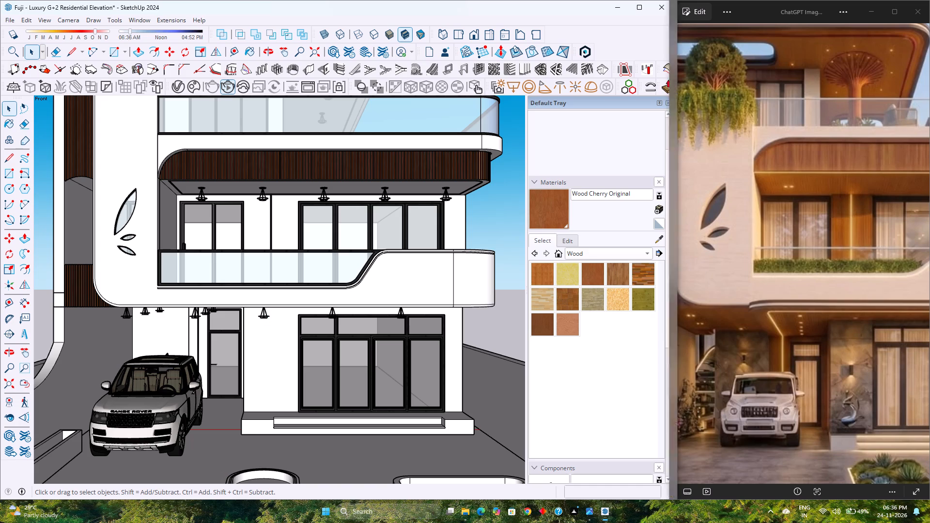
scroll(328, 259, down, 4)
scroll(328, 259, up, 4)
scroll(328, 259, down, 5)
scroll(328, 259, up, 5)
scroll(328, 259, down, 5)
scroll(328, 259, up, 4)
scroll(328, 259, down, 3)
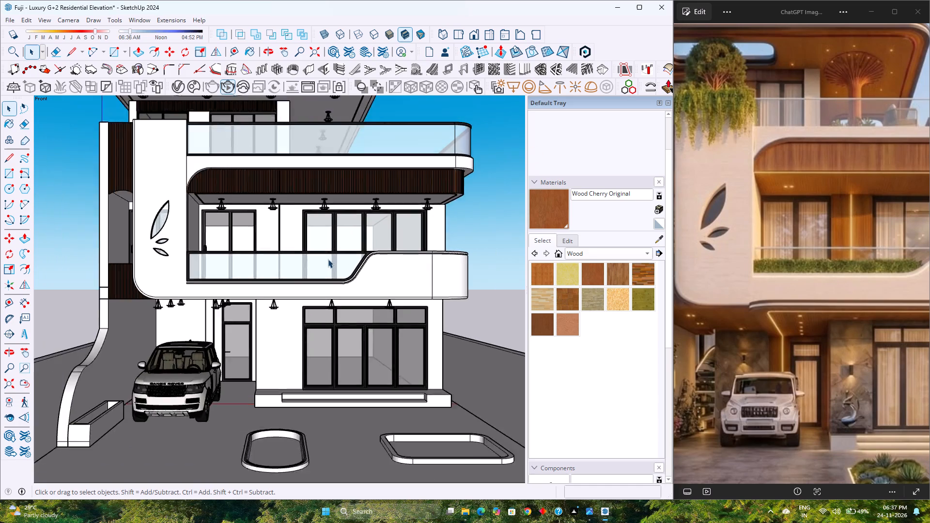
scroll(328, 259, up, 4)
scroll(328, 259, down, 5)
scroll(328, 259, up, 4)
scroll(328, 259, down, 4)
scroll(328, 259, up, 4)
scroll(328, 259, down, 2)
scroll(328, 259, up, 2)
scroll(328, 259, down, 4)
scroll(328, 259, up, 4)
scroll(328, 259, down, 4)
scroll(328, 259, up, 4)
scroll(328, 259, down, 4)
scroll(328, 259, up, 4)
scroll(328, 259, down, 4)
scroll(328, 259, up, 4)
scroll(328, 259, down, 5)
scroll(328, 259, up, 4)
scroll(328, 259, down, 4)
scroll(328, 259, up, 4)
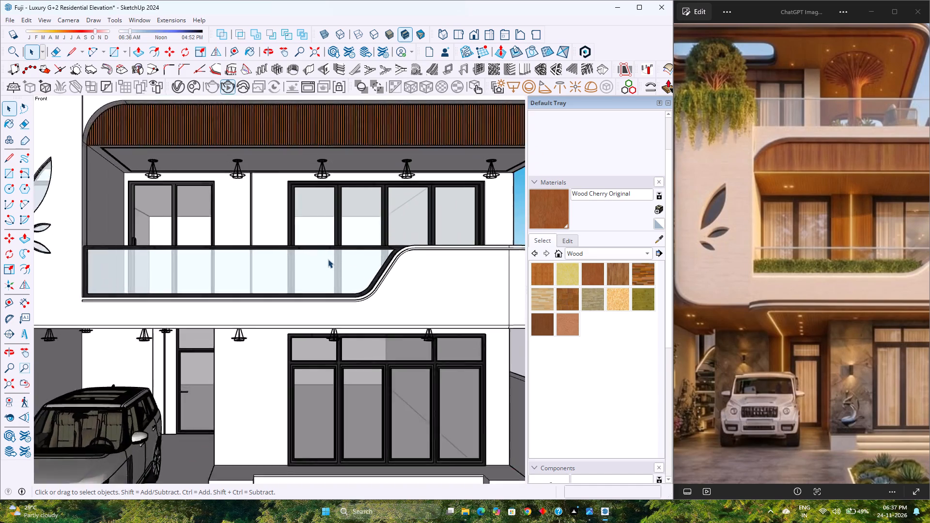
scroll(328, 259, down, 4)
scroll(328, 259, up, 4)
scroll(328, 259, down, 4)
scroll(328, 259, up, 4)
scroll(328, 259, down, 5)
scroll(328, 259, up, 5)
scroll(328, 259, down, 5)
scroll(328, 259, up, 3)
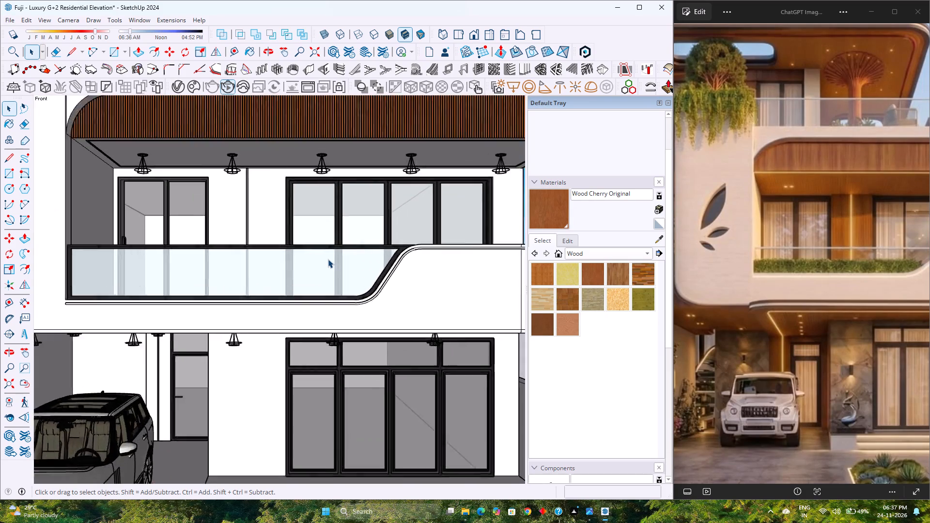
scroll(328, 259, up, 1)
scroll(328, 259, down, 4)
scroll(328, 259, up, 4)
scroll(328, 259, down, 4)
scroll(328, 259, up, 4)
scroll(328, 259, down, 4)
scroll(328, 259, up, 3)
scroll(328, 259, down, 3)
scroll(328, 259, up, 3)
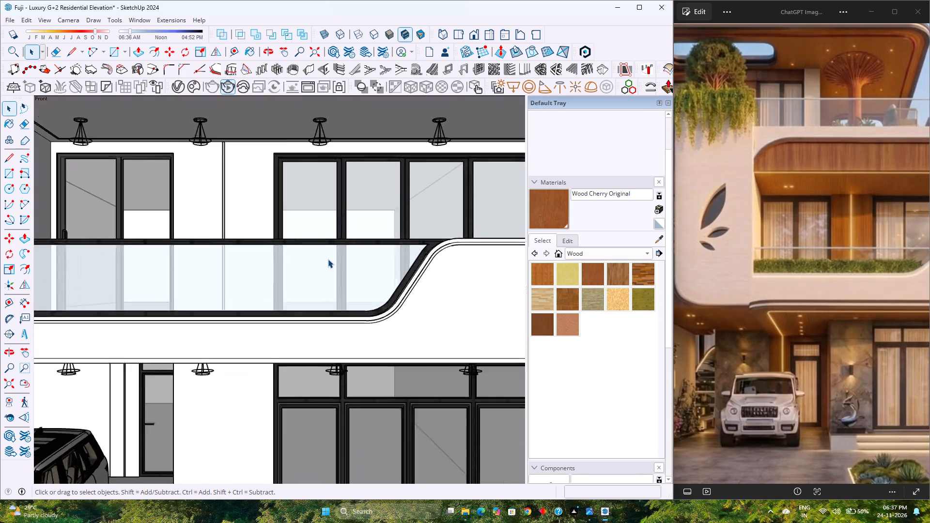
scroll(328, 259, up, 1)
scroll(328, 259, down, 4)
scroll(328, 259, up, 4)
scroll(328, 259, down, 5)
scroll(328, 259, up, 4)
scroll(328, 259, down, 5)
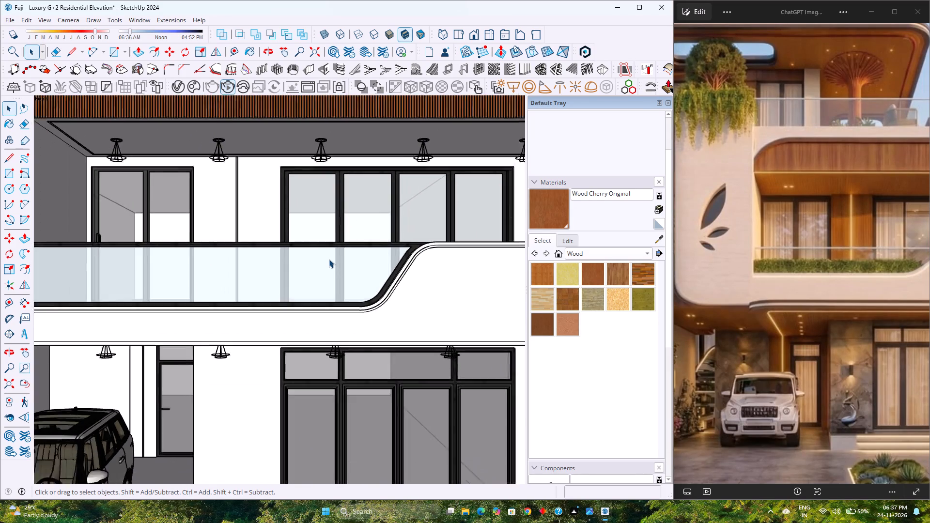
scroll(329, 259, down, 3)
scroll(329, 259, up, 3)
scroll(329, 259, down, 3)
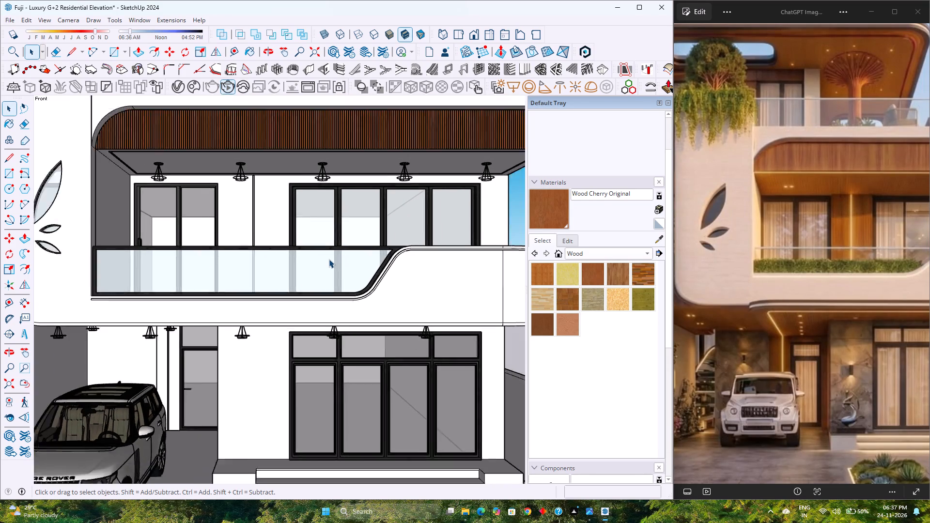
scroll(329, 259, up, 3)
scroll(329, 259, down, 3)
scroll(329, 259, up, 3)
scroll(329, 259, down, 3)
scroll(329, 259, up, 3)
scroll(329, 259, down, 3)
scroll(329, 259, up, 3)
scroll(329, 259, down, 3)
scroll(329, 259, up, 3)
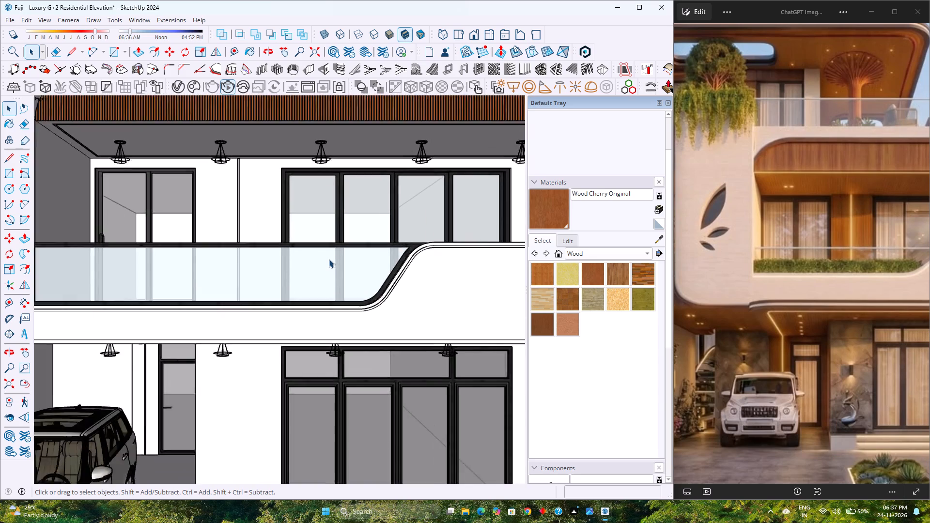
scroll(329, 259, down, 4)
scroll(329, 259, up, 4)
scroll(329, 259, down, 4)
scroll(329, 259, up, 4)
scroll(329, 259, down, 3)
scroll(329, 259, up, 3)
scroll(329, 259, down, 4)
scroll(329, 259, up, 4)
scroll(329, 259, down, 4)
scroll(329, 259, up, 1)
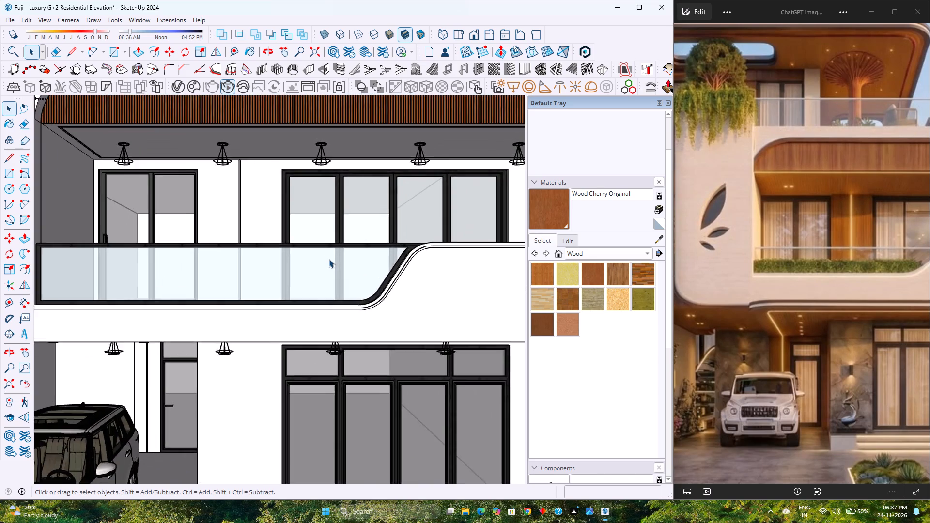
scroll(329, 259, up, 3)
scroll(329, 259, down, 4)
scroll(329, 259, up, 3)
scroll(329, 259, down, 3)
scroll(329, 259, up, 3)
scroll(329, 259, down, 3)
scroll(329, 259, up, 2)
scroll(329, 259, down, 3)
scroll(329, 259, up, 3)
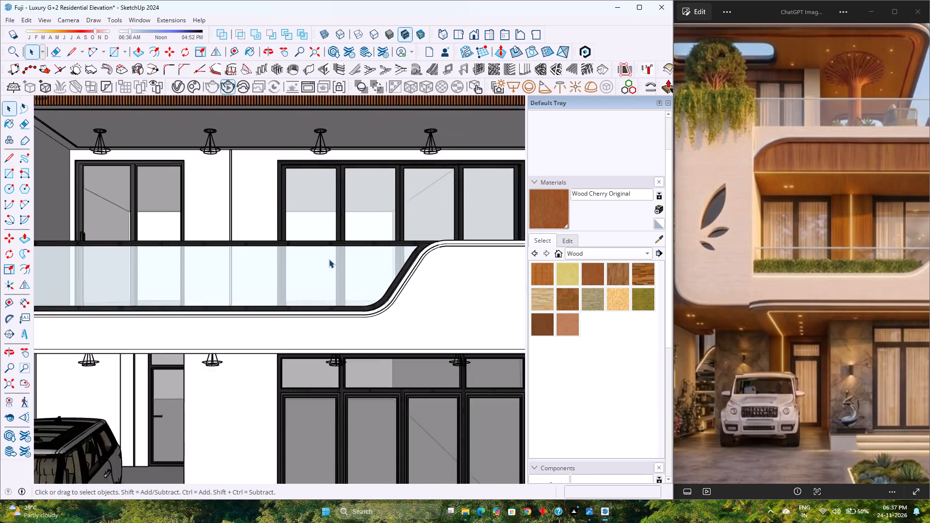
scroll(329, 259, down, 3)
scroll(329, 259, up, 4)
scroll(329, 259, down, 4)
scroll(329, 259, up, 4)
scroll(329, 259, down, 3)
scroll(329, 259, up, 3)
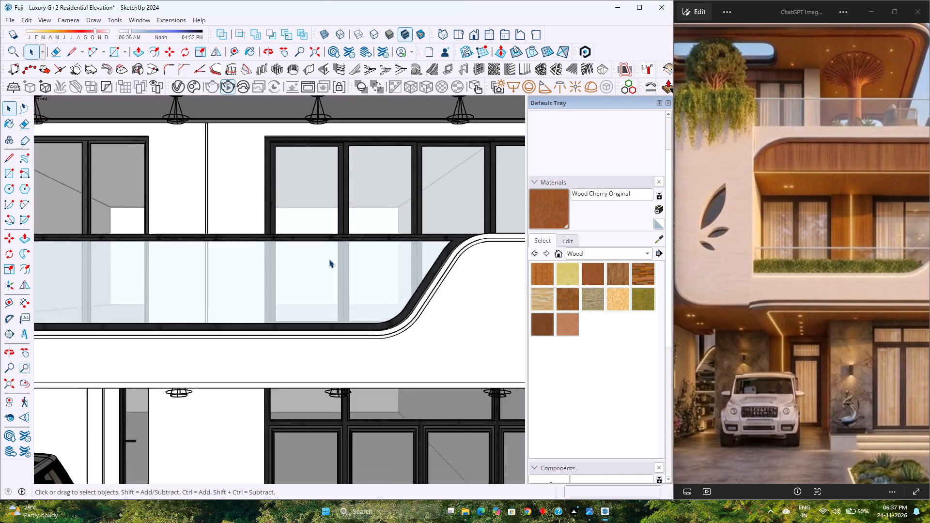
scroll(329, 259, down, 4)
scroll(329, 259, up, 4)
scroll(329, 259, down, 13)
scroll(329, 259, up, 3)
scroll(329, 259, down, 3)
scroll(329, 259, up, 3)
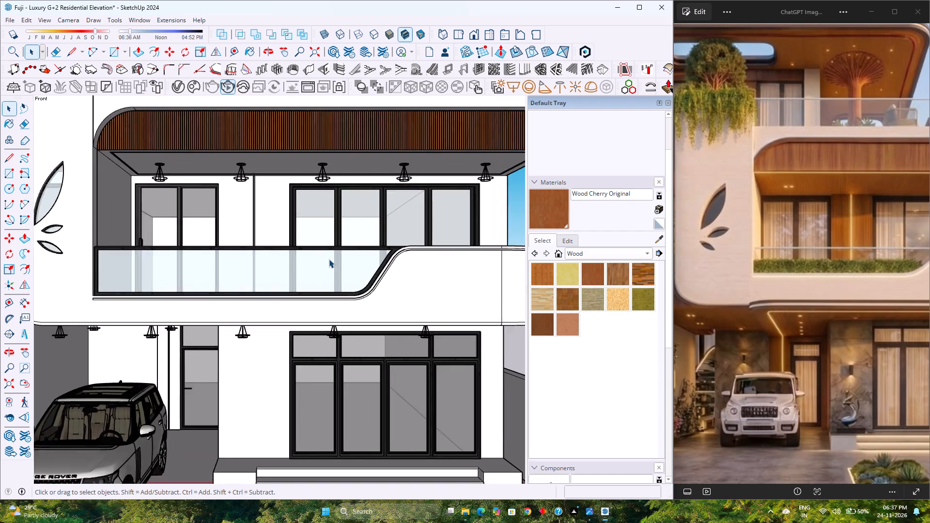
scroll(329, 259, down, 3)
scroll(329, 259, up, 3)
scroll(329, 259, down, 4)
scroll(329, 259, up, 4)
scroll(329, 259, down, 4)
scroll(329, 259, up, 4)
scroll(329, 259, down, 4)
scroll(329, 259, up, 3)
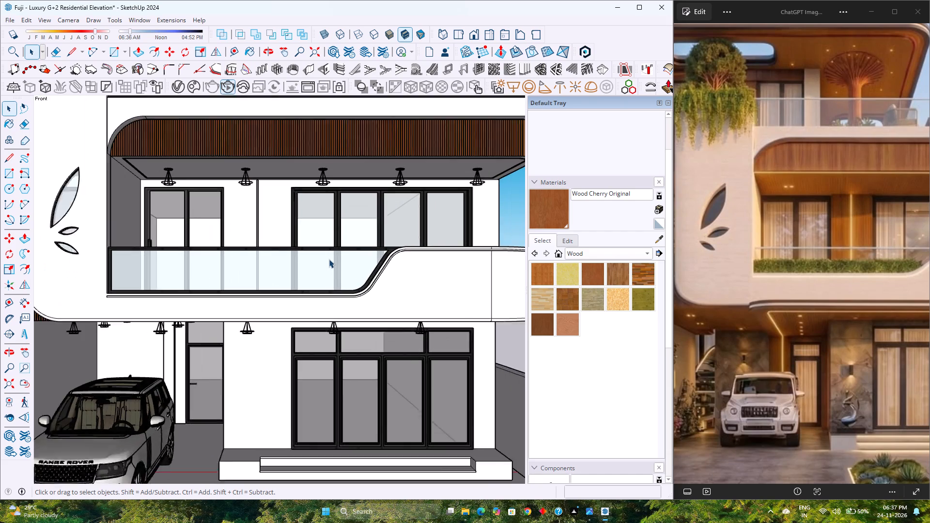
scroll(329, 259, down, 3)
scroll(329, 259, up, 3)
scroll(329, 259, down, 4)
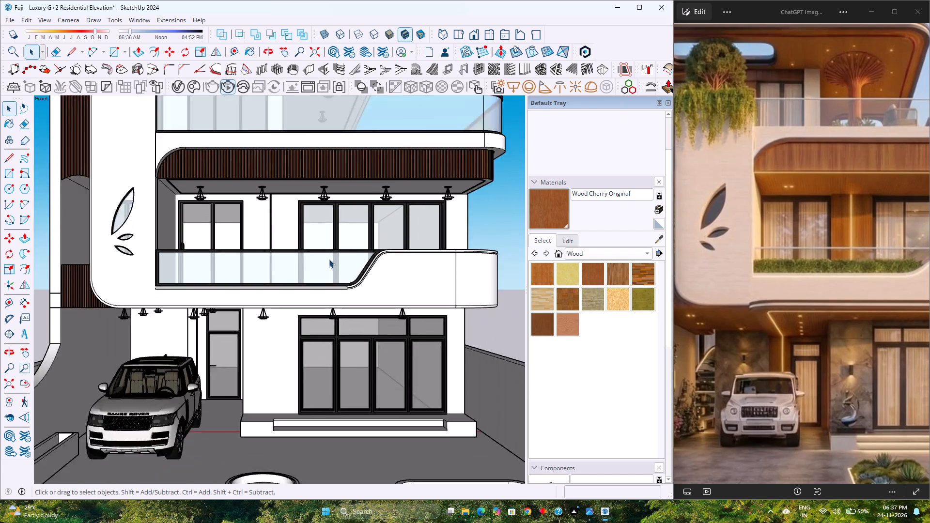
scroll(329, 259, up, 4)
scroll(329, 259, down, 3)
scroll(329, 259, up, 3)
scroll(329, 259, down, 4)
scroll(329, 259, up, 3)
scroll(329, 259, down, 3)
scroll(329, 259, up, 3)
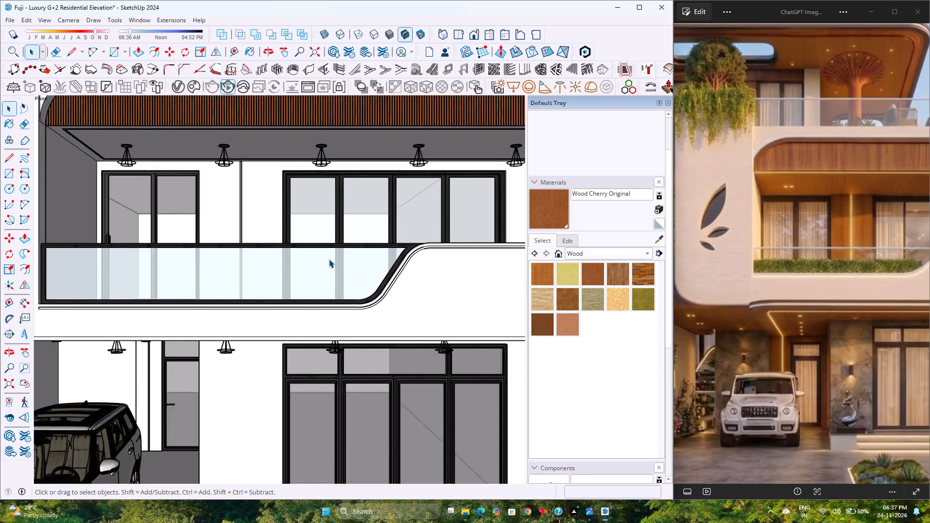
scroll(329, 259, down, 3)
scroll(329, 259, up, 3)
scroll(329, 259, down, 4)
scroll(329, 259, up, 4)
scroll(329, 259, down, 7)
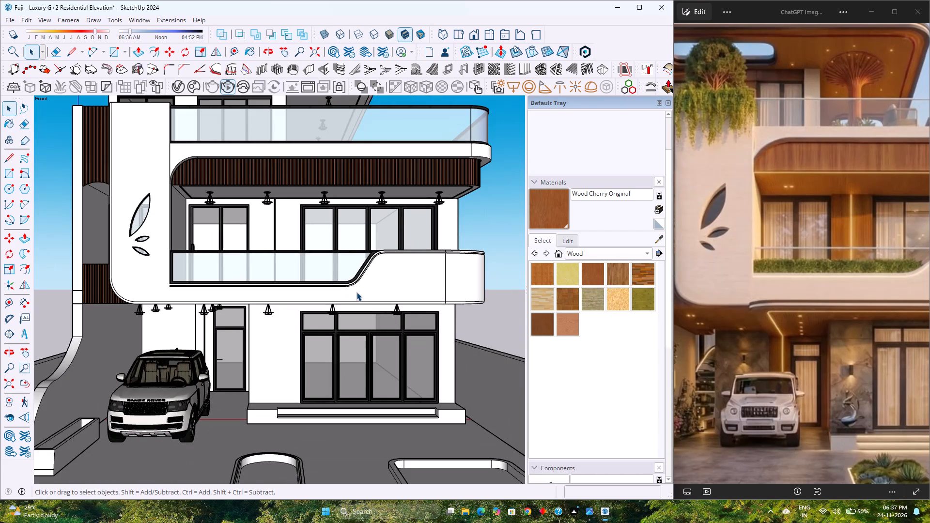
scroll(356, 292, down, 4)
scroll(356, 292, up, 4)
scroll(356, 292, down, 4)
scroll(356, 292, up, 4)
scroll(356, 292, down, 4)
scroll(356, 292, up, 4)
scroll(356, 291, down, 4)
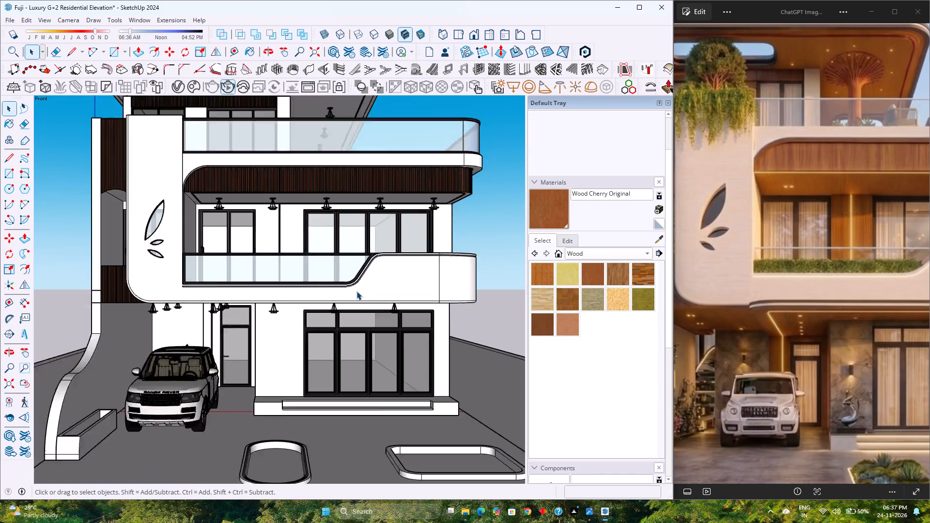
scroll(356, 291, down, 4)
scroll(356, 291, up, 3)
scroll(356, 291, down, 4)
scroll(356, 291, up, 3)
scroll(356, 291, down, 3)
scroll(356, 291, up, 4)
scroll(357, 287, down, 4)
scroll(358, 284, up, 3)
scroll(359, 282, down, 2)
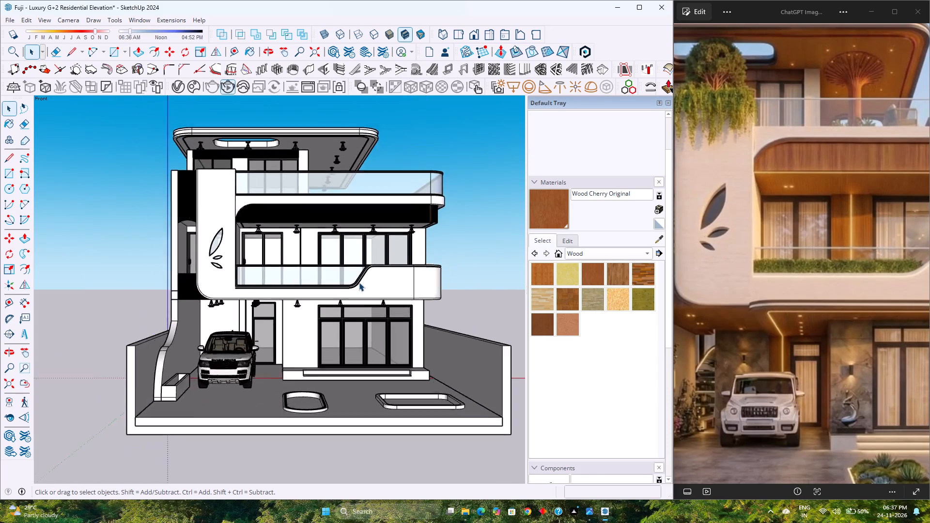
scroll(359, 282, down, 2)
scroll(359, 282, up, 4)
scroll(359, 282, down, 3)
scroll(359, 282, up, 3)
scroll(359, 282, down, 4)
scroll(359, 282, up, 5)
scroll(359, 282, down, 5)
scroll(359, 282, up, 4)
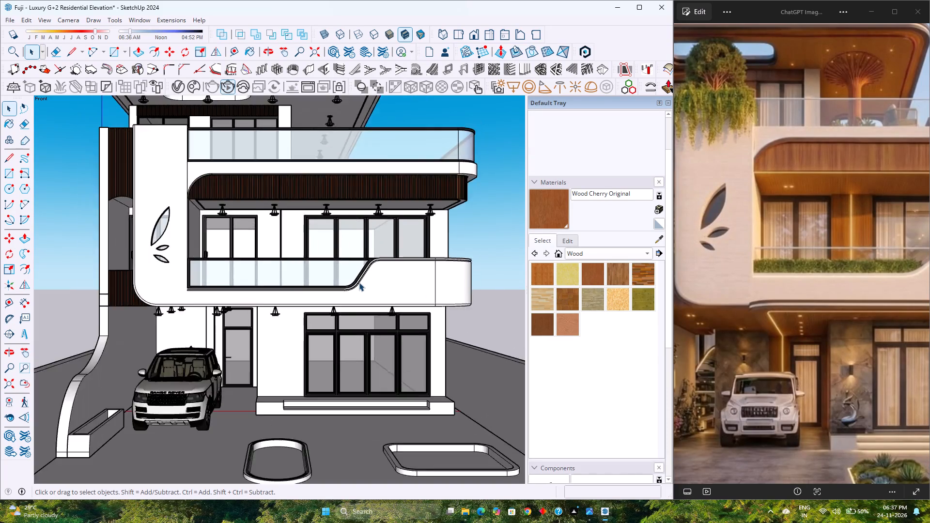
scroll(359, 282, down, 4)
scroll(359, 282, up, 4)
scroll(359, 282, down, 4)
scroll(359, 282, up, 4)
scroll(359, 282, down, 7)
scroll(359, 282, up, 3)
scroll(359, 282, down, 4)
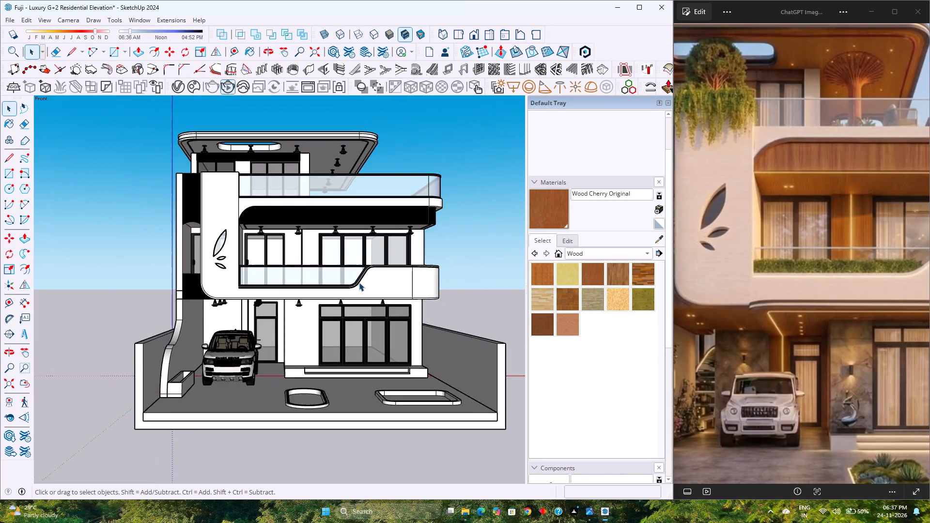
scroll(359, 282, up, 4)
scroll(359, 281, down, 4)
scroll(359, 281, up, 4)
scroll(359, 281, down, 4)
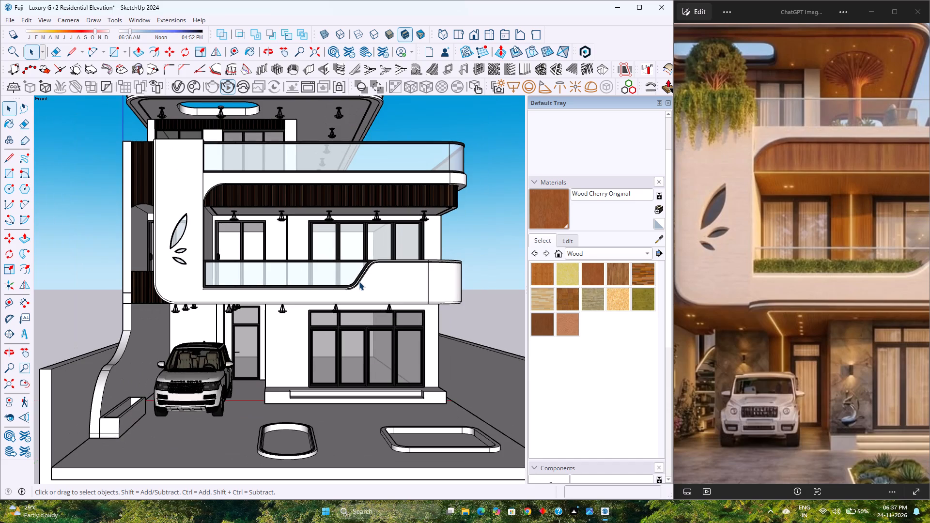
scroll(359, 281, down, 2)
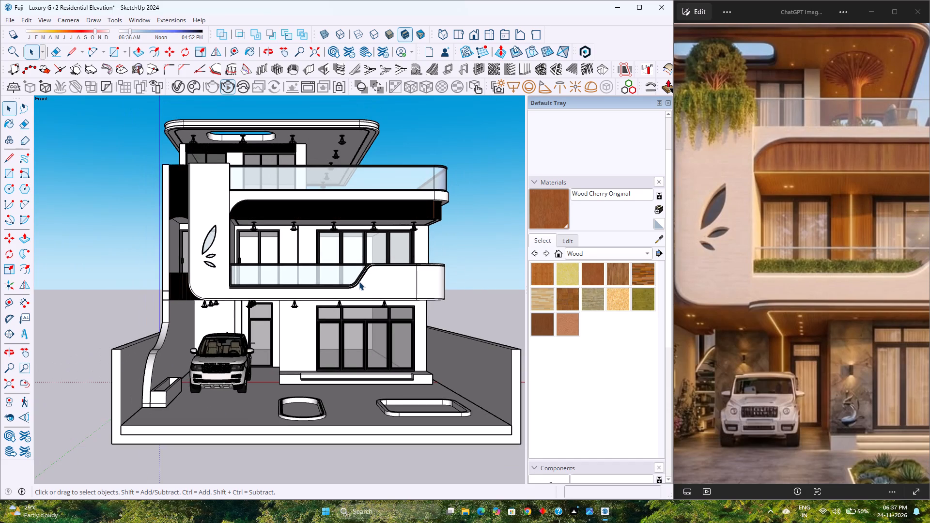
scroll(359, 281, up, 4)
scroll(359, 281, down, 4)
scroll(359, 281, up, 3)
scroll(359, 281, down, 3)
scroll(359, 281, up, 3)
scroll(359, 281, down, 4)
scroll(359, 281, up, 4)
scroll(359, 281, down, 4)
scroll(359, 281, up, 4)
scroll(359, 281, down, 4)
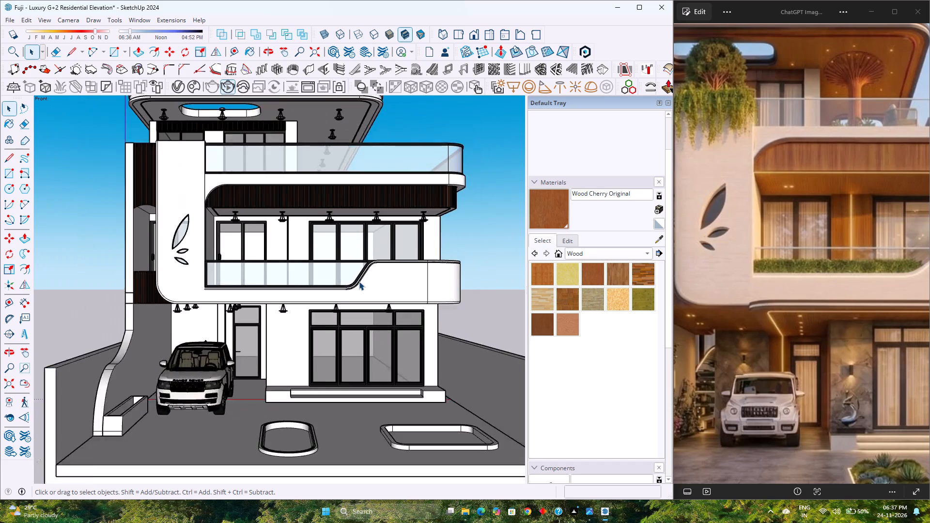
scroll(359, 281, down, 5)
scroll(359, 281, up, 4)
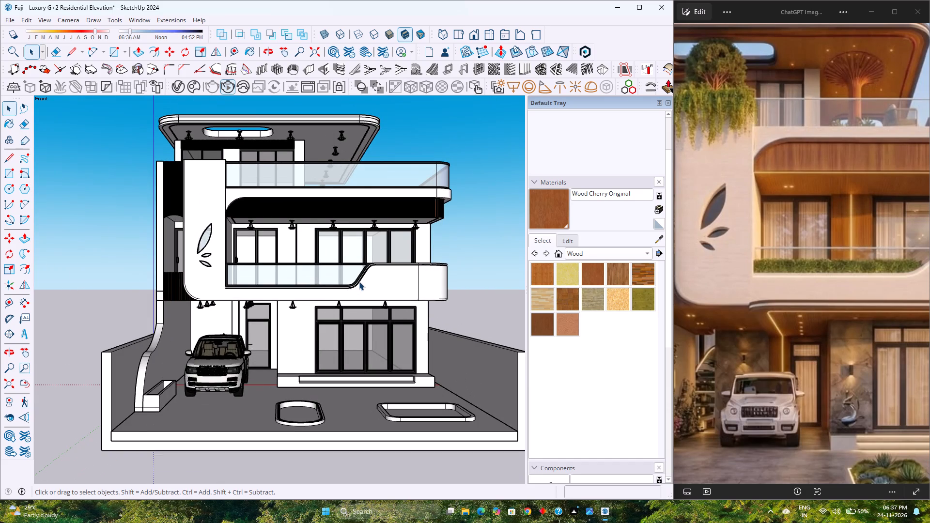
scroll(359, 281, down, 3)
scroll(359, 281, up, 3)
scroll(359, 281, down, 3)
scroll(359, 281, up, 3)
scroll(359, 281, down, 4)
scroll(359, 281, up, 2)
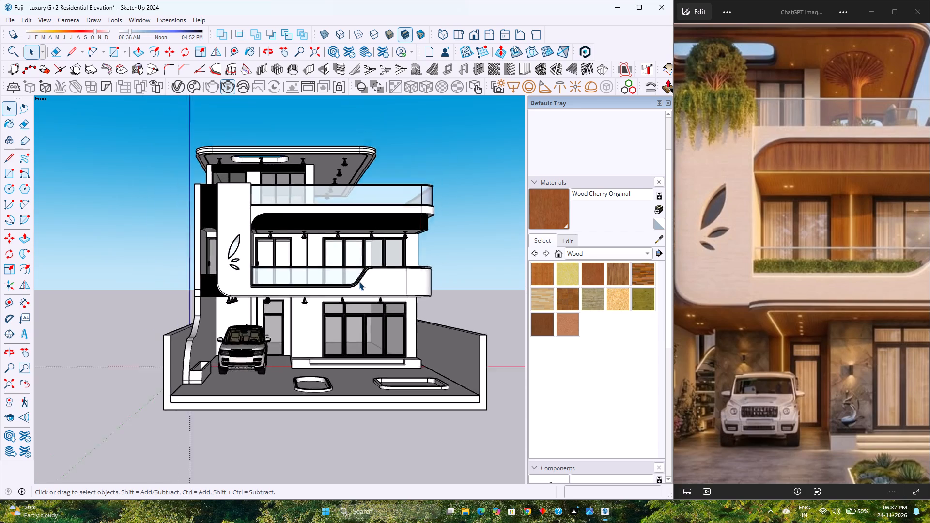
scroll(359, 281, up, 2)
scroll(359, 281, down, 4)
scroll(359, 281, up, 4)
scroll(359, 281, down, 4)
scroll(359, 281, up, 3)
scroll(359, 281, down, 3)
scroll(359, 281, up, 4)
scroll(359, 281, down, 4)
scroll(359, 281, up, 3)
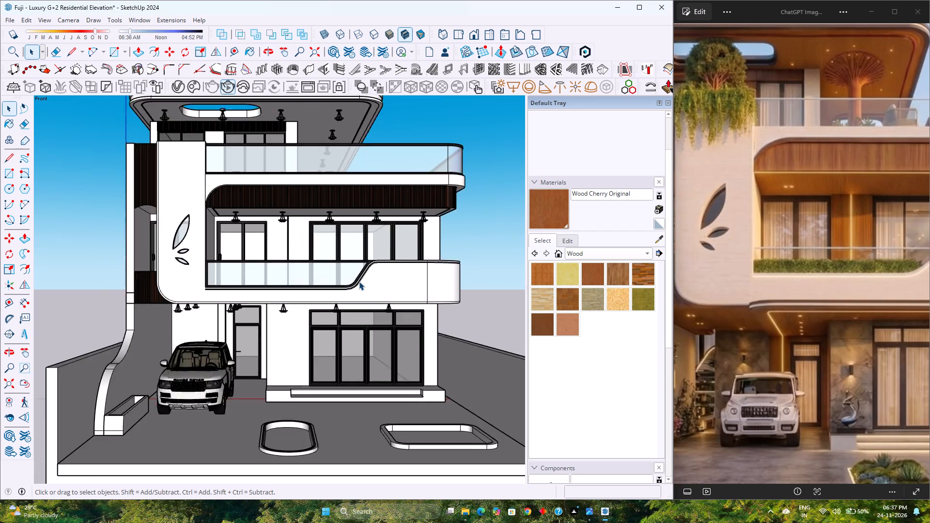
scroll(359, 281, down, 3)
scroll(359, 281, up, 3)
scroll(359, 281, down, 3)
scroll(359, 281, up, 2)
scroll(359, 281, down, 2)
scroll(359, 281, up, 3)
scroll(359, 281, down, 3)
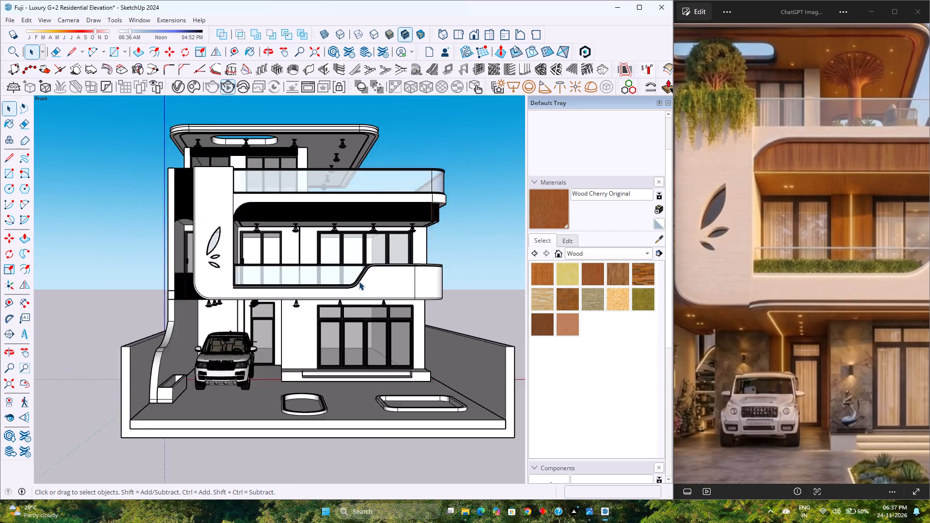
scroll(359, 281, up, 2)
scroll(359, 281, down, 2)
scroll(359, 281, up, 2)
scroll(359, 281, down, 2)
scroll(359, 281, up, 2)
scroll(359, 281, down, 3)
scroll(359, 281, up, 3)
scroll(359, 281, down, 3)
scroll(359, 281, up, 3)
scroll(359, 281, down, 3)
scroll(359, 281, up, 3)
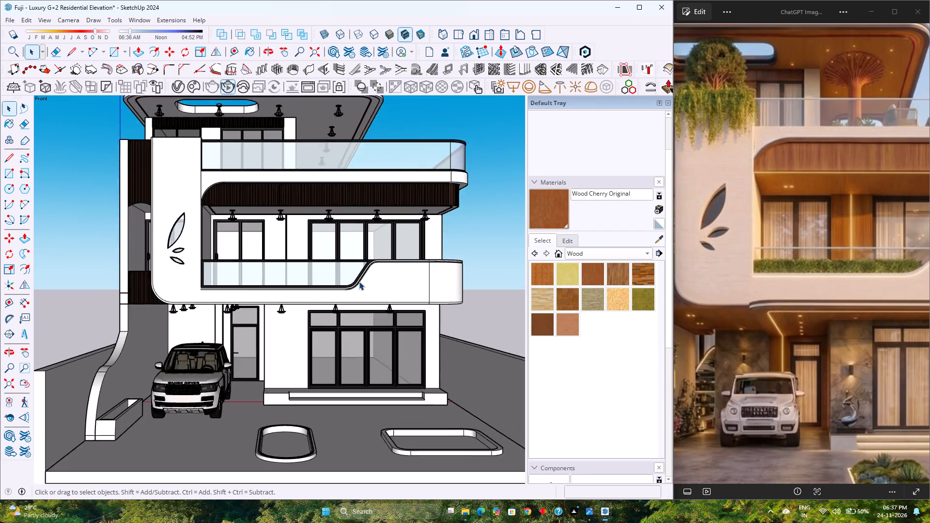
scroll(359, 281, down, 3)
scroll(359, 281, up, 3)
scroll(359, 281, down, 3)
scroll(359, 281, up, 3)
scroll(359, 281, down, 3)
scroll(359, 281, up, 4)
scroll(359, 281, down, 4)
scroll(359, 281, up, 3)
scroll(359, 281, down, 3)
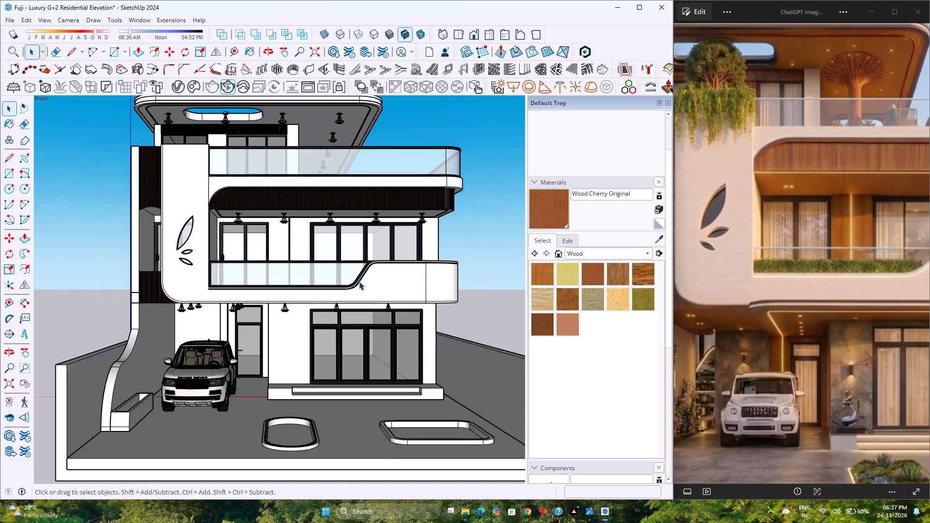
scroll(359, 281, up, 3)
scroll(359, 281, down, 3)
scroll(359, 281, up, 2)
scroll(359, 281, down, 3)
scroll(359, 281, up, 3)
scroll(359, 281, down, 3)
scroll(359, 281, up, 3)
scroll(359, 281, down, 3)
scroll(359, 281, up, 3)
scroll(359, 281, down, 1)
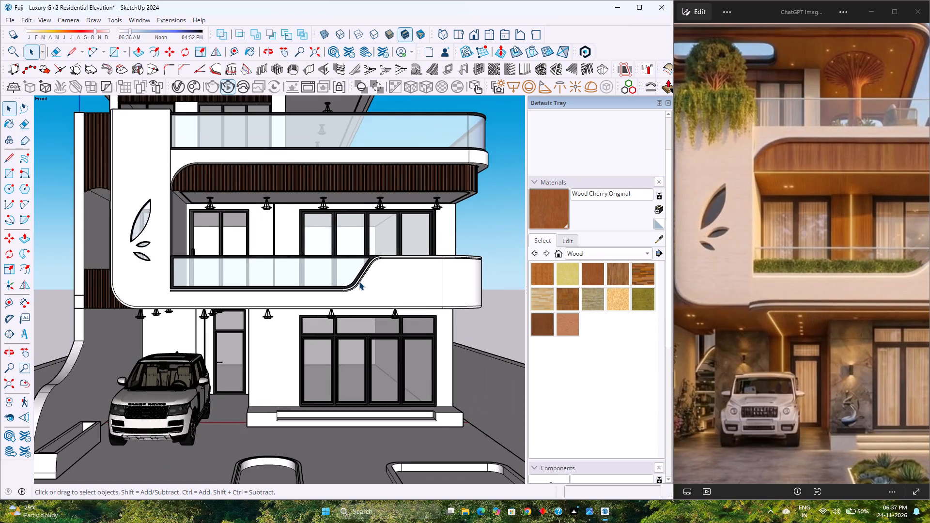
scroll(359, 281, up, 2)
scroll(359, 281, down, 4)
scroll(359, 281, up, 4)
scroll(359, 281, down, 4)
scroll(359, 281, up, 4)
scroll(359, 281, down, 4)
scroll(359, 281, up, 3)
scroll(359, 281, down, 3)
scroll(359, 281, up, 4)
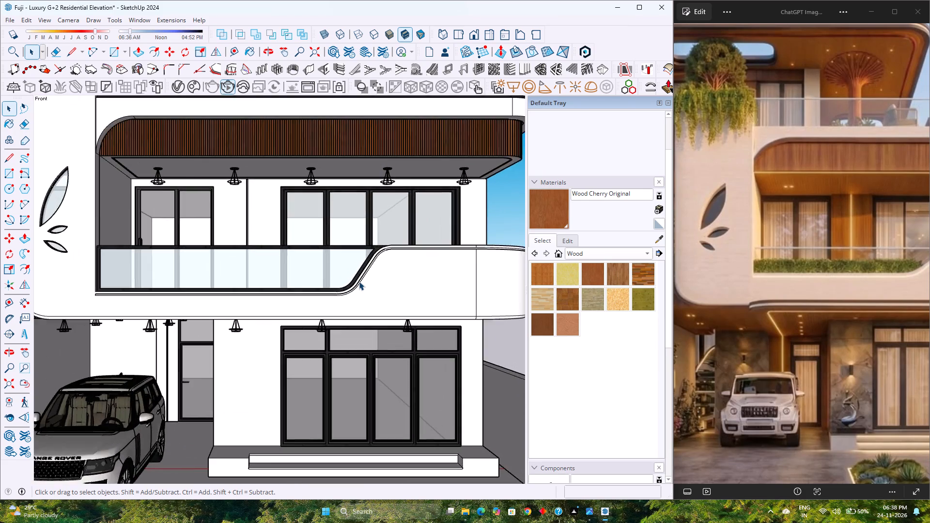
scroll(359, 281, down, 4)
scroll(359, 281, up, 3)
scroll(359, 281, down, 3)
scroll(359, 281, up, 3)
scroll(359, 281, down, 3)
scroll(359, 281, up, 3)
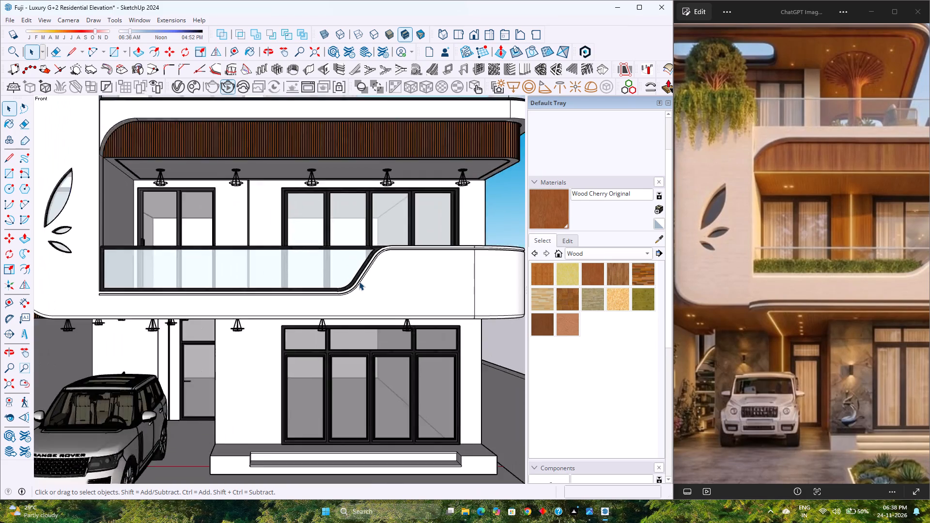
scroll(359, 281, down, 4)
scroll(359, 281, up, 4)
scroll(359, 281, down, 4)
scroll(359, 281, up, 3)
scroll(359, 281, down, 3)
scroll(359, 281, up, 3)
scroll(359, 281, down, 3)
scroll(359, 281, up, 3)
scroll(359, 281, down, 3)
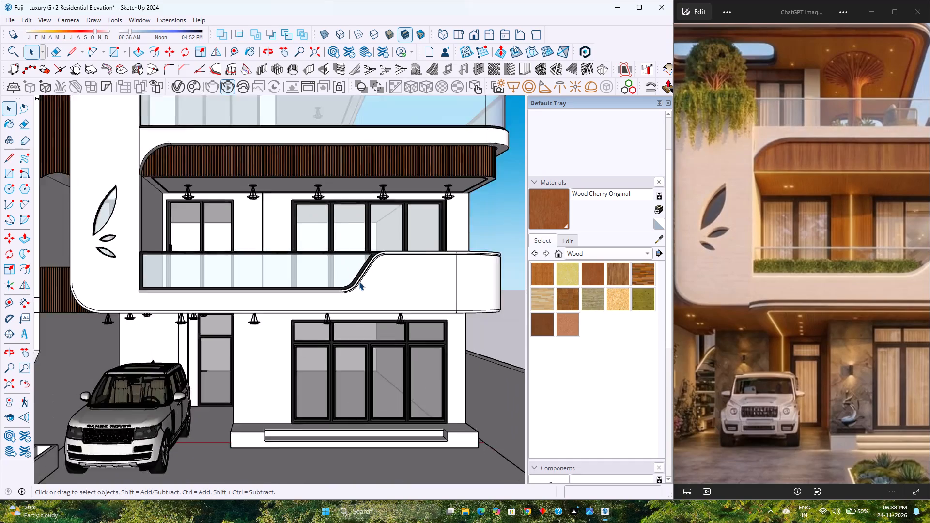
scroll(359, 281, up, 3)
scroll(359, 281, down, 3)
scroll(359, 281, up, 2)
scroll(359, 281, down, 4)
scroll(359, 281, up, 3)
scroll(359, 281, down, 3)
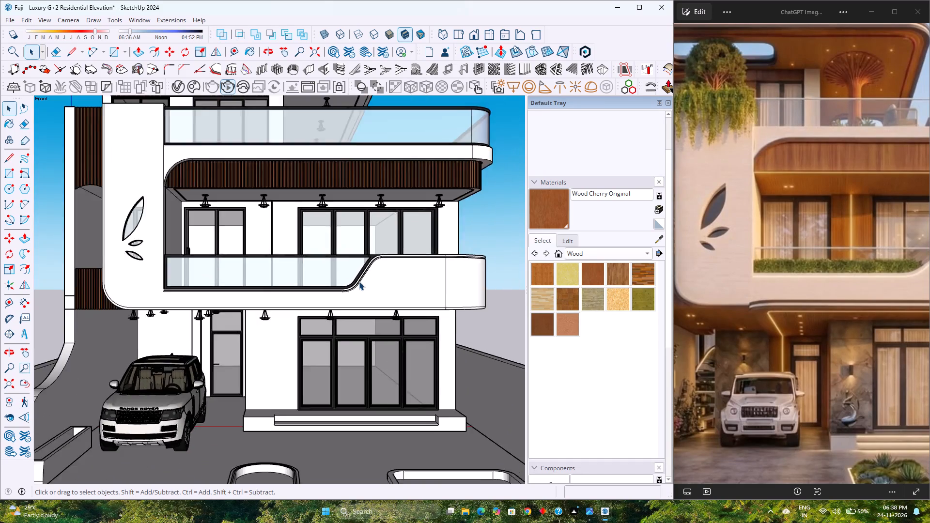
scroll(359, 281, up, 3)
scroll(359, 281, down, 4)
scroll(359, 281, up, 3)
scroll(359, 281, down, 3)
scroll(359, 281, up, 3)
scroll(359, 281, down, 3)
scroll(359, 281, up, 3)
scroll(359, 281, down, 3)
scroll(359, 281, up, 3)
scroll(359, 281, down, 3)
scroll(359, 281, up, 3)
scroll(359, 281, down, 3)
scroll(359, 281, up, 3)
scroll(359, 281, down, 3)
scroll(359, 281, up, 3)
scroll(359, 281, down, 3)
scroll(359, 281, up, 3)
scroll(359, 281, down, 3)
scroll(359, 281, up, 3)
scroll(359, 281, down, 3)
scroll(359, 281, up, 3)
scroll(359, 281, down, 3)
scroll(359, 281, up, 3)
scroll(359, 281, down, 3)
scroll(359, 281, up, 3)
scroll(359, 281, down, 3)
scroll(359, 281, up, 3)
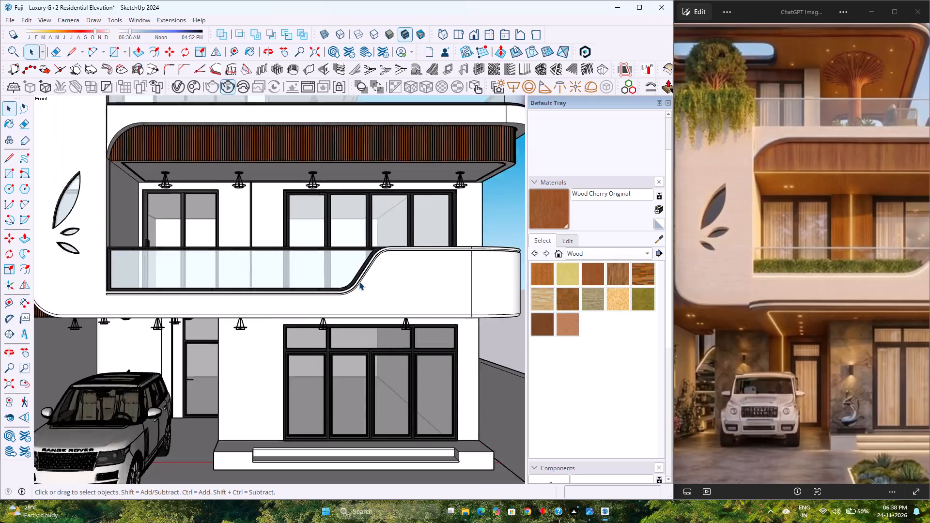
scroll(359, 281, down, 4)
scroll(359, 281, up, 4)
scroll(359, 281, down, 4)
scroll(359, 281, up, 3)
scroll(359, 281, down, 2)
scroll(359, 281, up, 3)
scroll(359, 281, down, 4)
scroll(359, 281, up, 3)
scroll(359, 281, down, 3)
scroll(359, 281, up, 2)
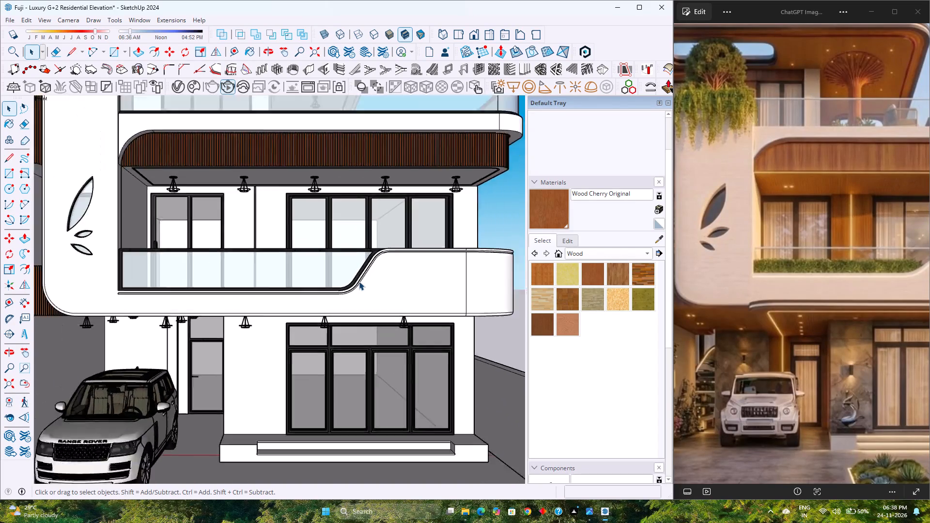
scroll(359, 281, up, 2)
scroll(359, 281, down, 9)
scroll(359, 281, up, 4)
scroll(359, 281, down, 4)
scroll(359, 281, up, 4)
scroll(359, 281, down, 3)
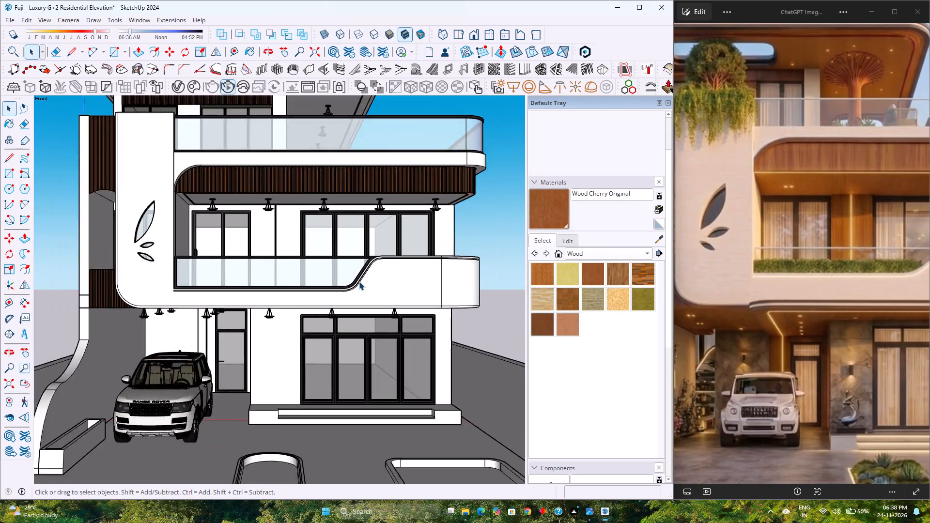
Examine the front elevation in the Front view, both at the balconies and as a whole with the forecourt.
scroll(359, 281, up, 2)
scroll(359, 281, down, 3)
scroll(359, 281, up, 3)
scroll(359, 281, down, 2)
scroll(359, 281, up, 3)
scroll(359, 281, down, 4)
scroll(359, 281, up, 3)
scroll(359, 281, down, 3)
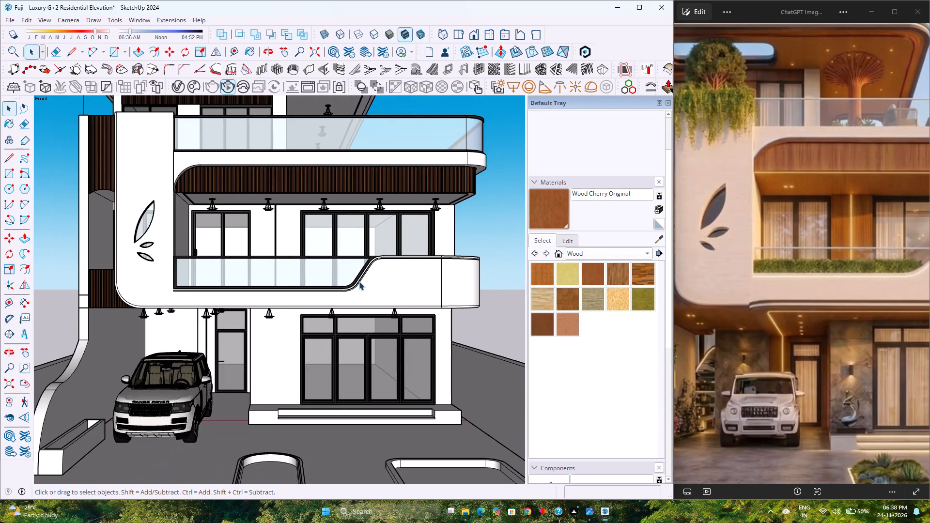
scroll(359, 281, up, 3)
scroll(359, 281, down, 3)
scroll(359, 281, up, 2)
scroll(359, 281, down, 7)
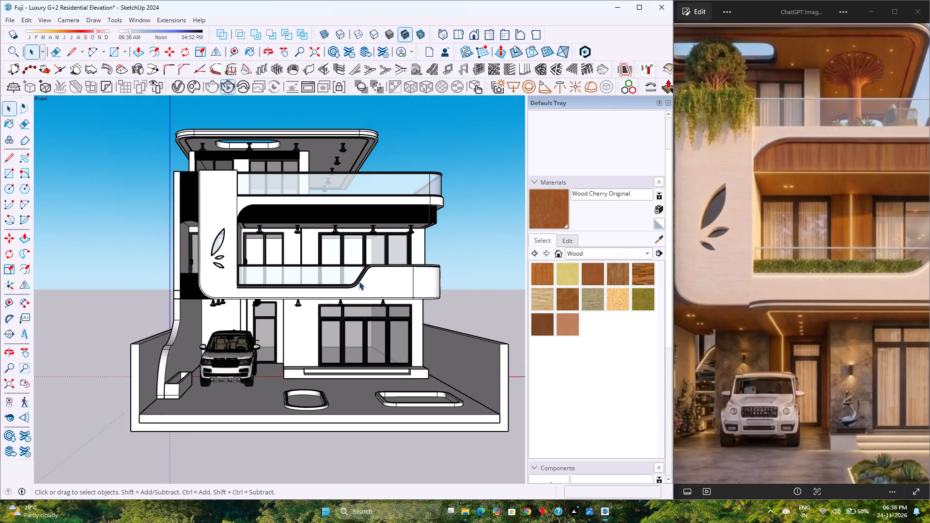
scroll(359, 281, down, 4)
scroll(359, 281, up, 3)
scroll(359, 281, down, 4)
scroll(359, 281, up, 4)
scroll(359, 281, down, 4)
scroll(359, 281, up, 5)
Review the whole house from the front corner and from above, checking the roof slab, terrace, balconies and forecourt.
middle_drag(359, 281, 332, 267)
scroll(332, 267, down, 7)
middle_drag(332, 267, 319, 305)
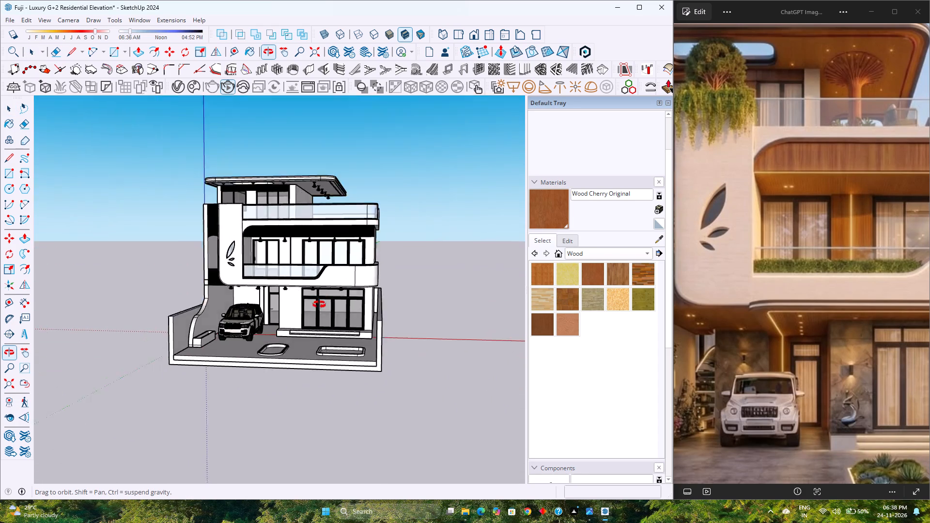
middle_drag(319, 305, 291, 372)
scroll(294, 346, up, 4)
scroll(294, 346, down, 4)
scroll(294, 346, up, 2)
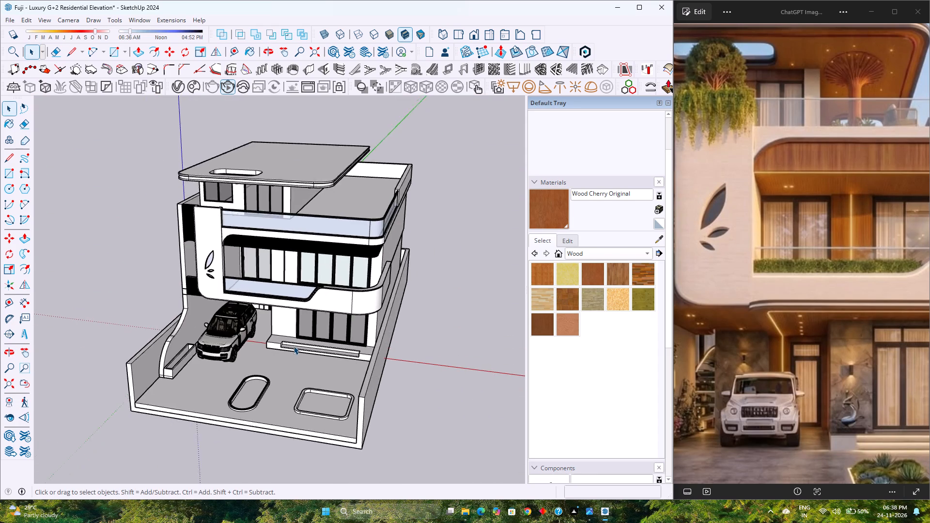
scroll(294, 346, up, 2)
scroll(294, 346, down, 4)
scroll(294, 345, up, 3)
scroll(295, 345, down, 4)
scroll(295, 345, up, 3)
scroll(295, 345, down, 7)
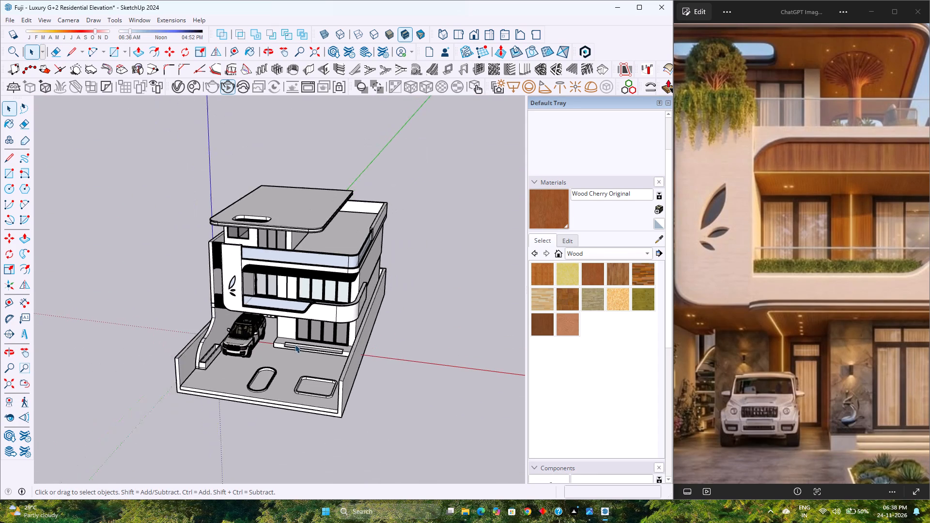
scroll(295, 344, down, 3)
middle_drag(295, 344, 294, 301)
scroll(279, 294, up, 5)
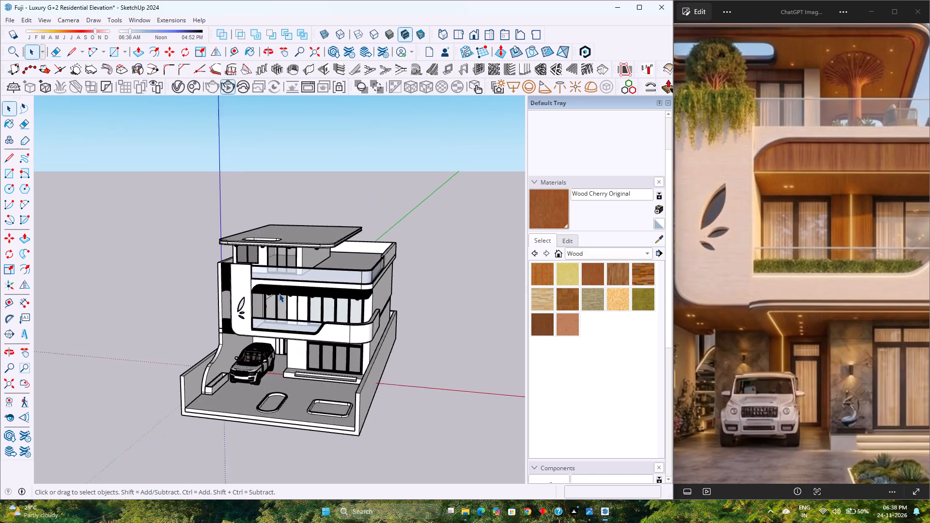
scroll(279, 293, up, 2)
middle_drag(279, 293, 299, 396)
scroll(292, 323, down, 5)
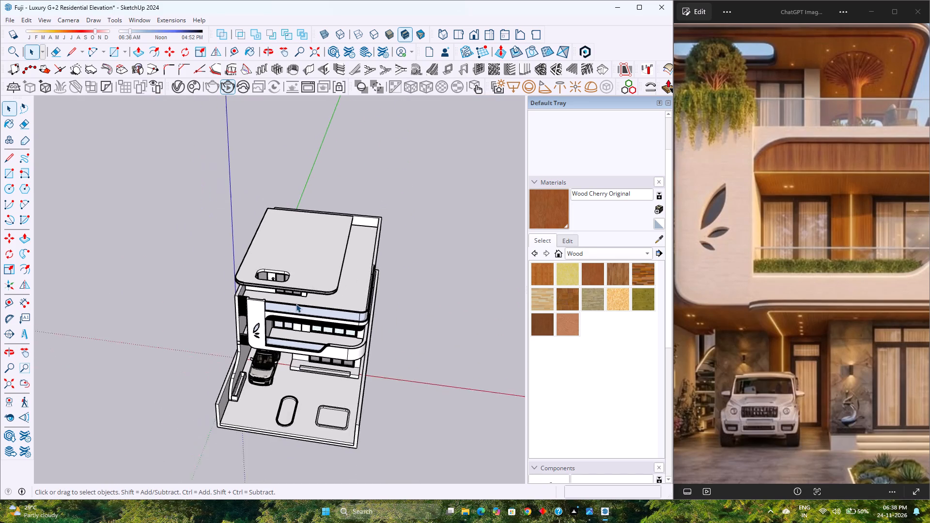
scroll(296, 303, down, 7)
scroll(296, 303, up, 3)
scroll(296, 303, down, 3)
scroll(296, 303, up, 3)
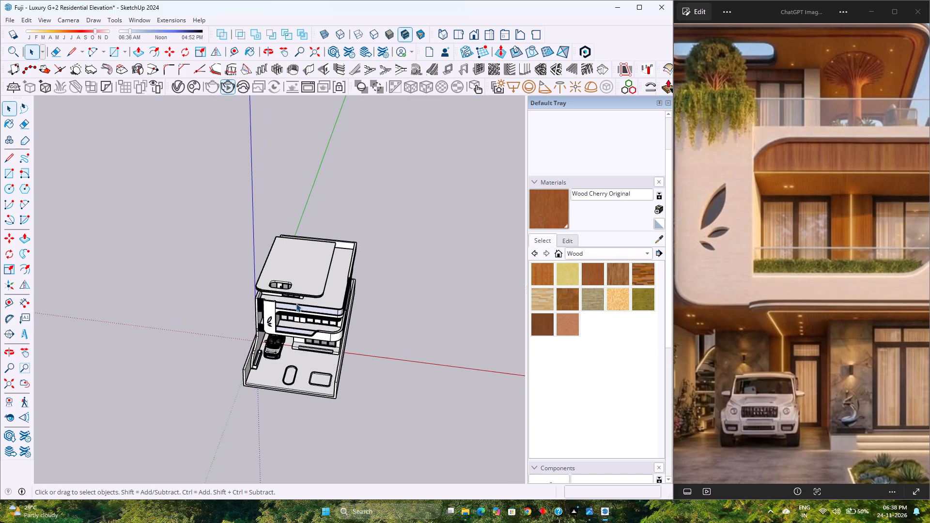
scroll(296, 303, down, 7)
scroll(296, 303, up, 8)
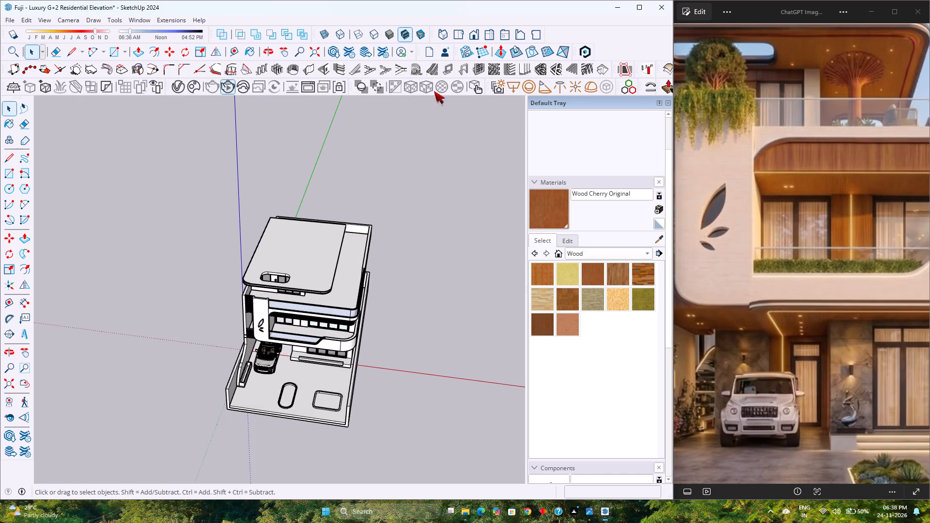
Fit the whole model in the standard Front view and examine the facade's balconies, slatted wood band, glazing and carport.
click(476, 40)
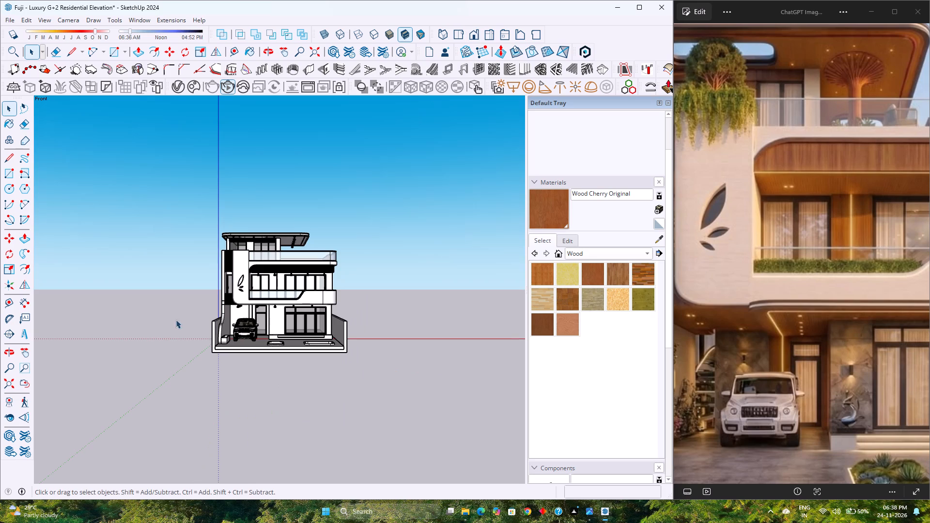
click(12, 381)
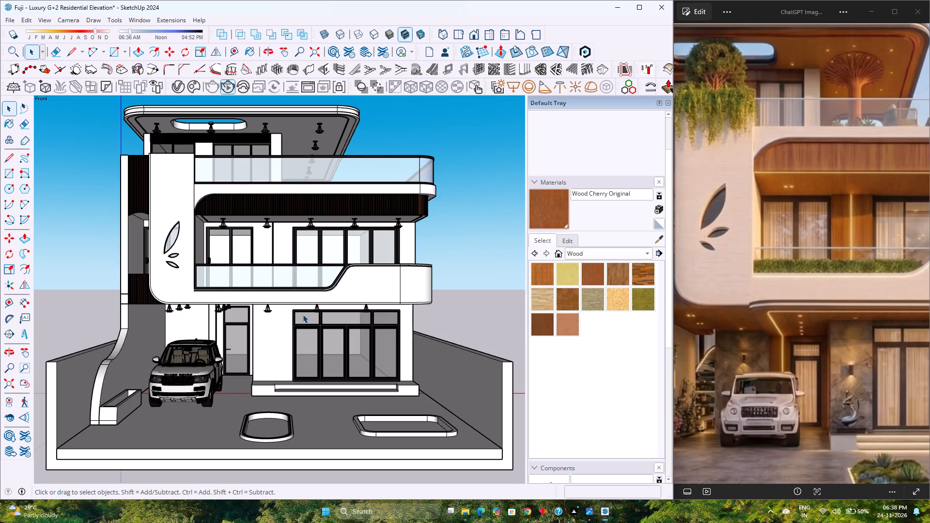
scroll(297, 305, down, 2)
scroll(297, 305, up, 2)
scroll(297, 305, down, 3)
scroll(297, 305, up, 2)
scroll(297, 305, down, 3)
scroll(297, 305, up, 3)
scroll(297, 305, down, 3)
scroll(297, 305, up, 3)
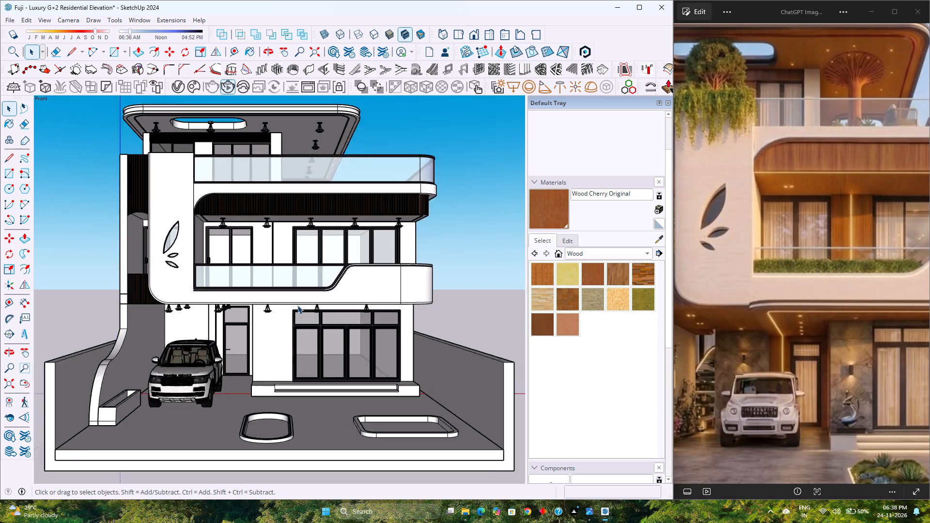
scroll(297, 305, down, 3)
scroll(297, 305, up, 2)
scroll(297, 305, down, 2)
scroll(297, 305, up, 3)
scroll(297, 305, down, 3)
scroll(297, 305, up, 3)
scroll(297, 305, down, 3)
scroll(297, 305, up, 3)
scroll(297, 305, down, 3)
scroll(297, 305, up, 3)
scroll(297, 305, down, 3)
scroll(297, 305, up, 2)
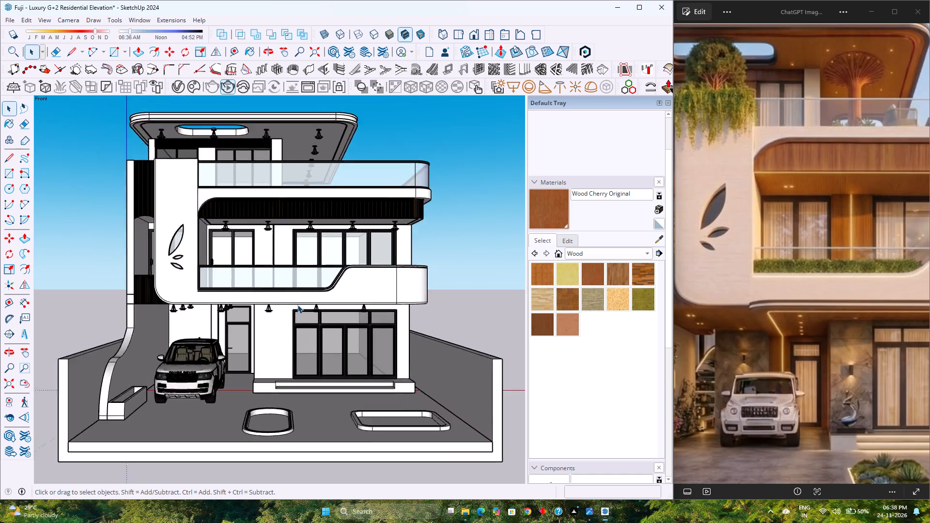
scroll(297, 305, up, 1)
scroll(297, 305, down, 3)
scroll(297, 305, up, 3)
scroll(297, 305, down, 1)
scroll(297, 305, up, 1)
scroll(297, 305, down, 3)
scroll(297, 305, up, 3)
scroll(297, 305, down, 4)
scroll(297, 305, up, 4)
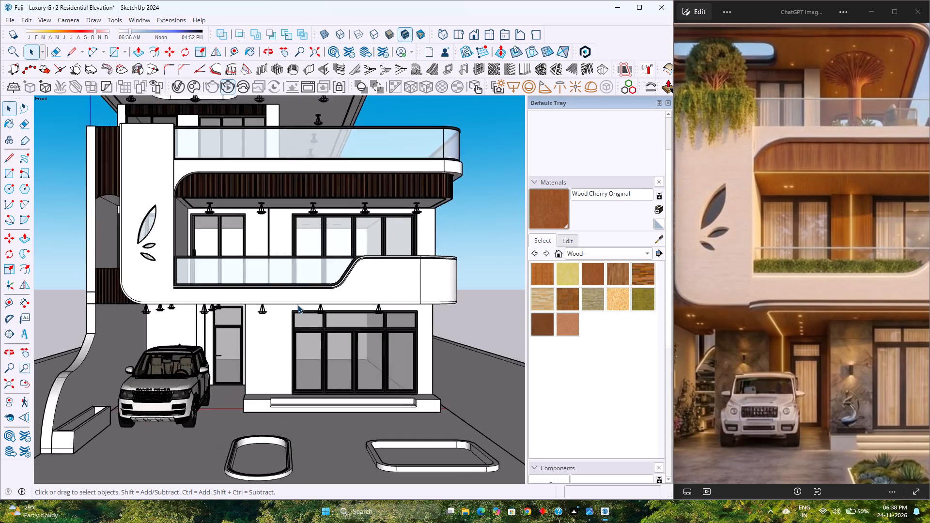
scroll(297, 304, down, 3)
scroll(297, 304, up, 2)
scroll(297, 304, down, 1)
scroll(297, 304, up, 2)
scroll(297, 304, down, 4)
scroll(297, 304, up, 4)
scroll(297, 304, down, 3)
scroll(297, 304, up, 2)
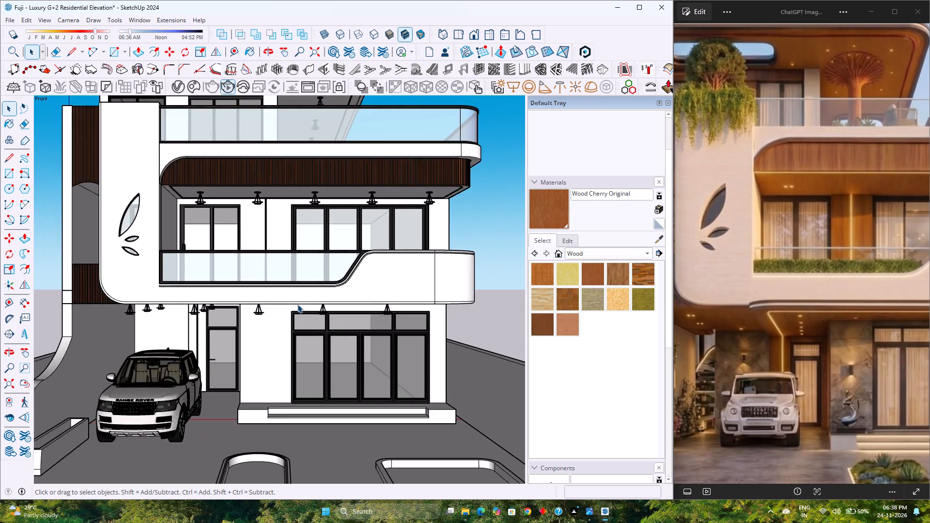
scroll(297, 304, down, 2)
scroll(297, 304, up, 3)
scroll(297, 304, down, 4)
scroll(297, 303, up, 3)
scroll(297, 303, down, 3)
scroll(297, 303, up, 3)
scroll(297, 303, down, 3)
scroll(297, 303, up, 3)
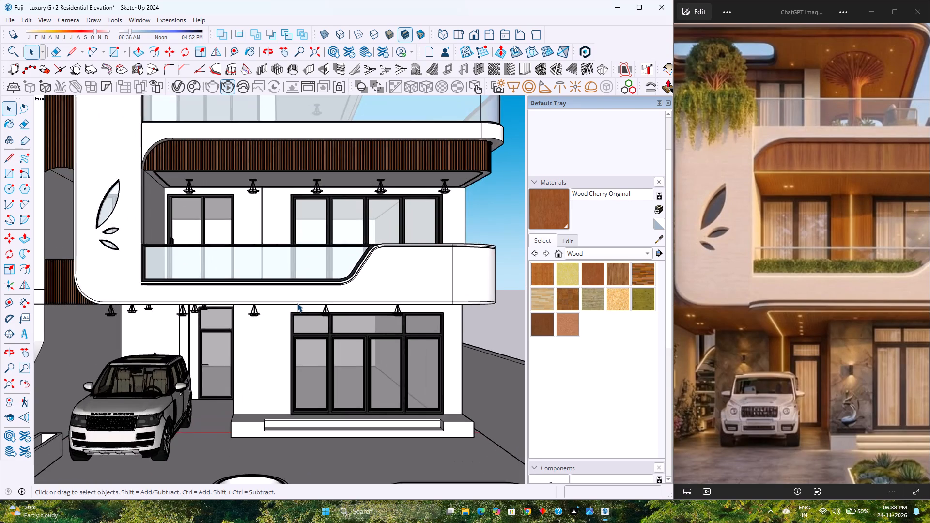
scroll(297, 303, down, 3)
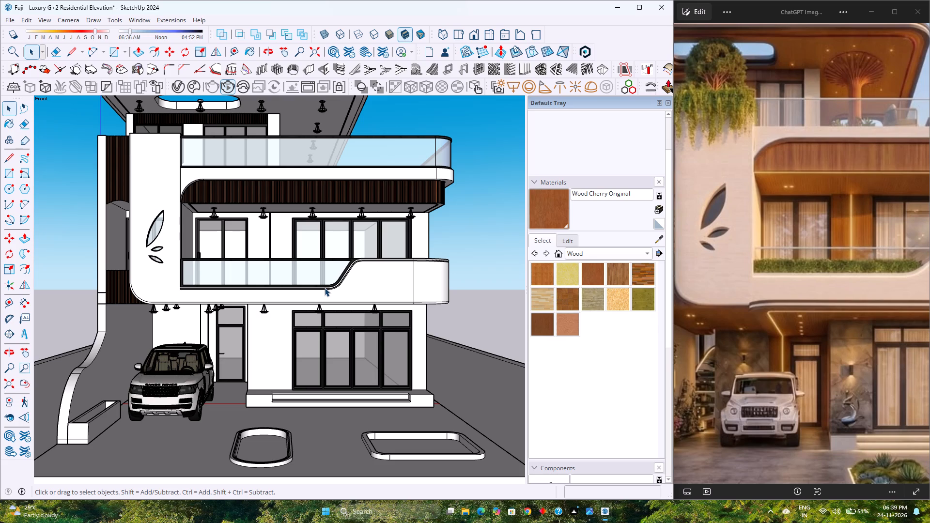
Examine the first-floor window frames, glass balcony railing and its curved parapet up close in the front elevation.
scroll(345, 258, up, 4)
scroll(310, 237, down, 10)
scroll(310, 237, up, 5)
scroll(310, 237, down, 5)
scroll(310, 237, up, 5)
scroll(310, 237, down, 5)
scroll(310, 237, up, 4)
scroll(310, 237, down, 4)
scroll(310, 237, up, 4)
scroll(310, 237, down, 5)
scroll(310, 237, up, 5)
scroll(310, 237, down, 3)
scroll(310, 237, up, 3)
scroll(310, 237, down, 5)
scroll(310, 237, up, 2)
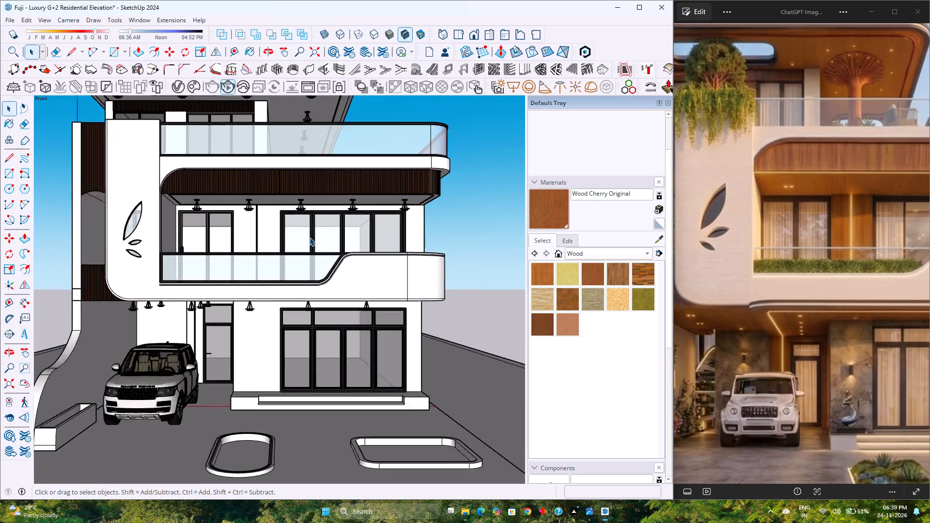
scroll(310, 237, up, 3)
scroll(310, 237, down, 5)
scroll(310, 237, up, 4)
scroll(310, 237, down, 4)
scroll(310, 237, up, 4)
scroll(310, 237, down, 5)
scroll(310, 237, up, 5)
scroll(310, 237, down, 4)
scroll(310, 237, up, 4)
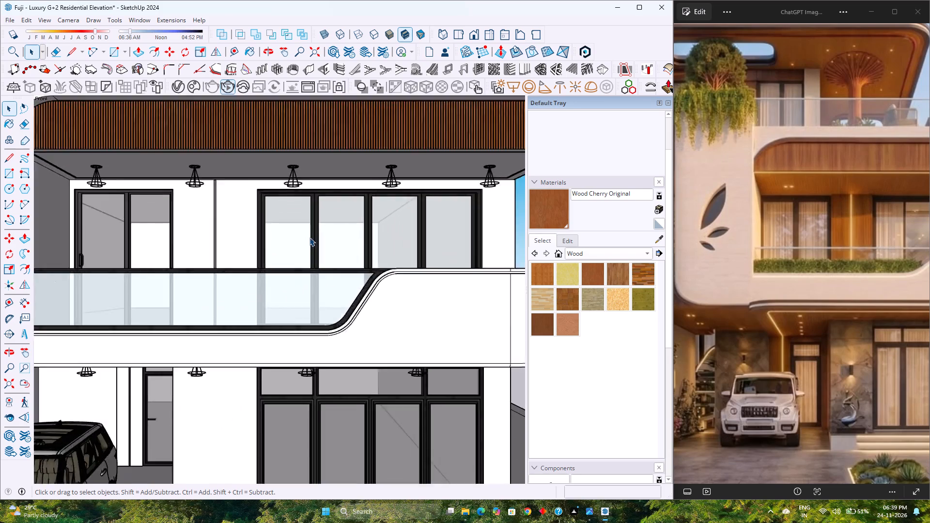
scroll(310, 237, down, 4)
scroll(310, 237, up, 4)
scroll(310, 237, down, 4)
scroll(310, 237, up, 4)
scroll(310, 237, down, 5)
scroll(310, 237, up, 5)
scroll(310, 237, down, 5)
scroll(310, 237, up, 4)
scroll(310, 237, down, 3)
scroll(310, 237, up, 4)
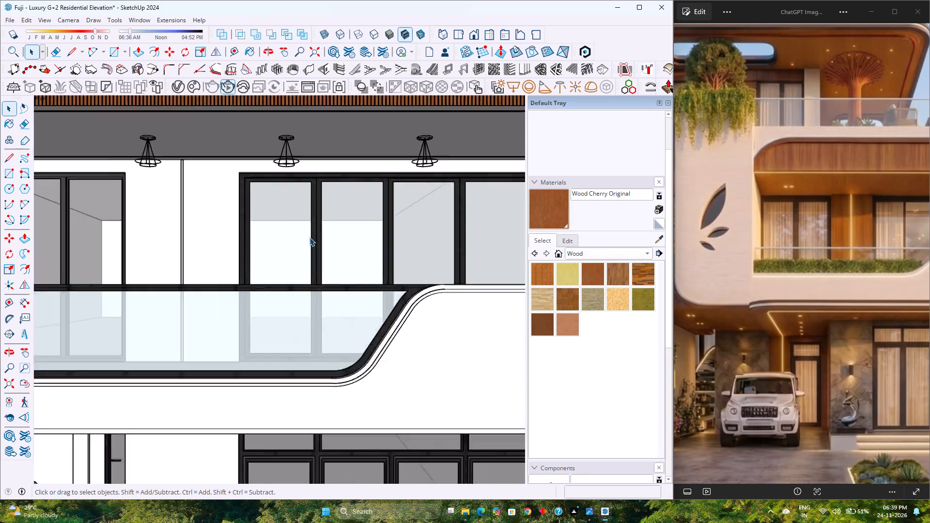
scroll(310, 237, down, 4)
scroll(310, 237, up, 4)
scroll(310, 237, down, 4)
scroll(310, 237, up, 4)
scroll(310, 237, down, 4)
scroll(310, 237, up, 4)
scroll(310, 237, down, 4)
scroll(310, 237, up, 4)
scroll(310, 237, down, 5)
scroll(310, 237, up, 4)
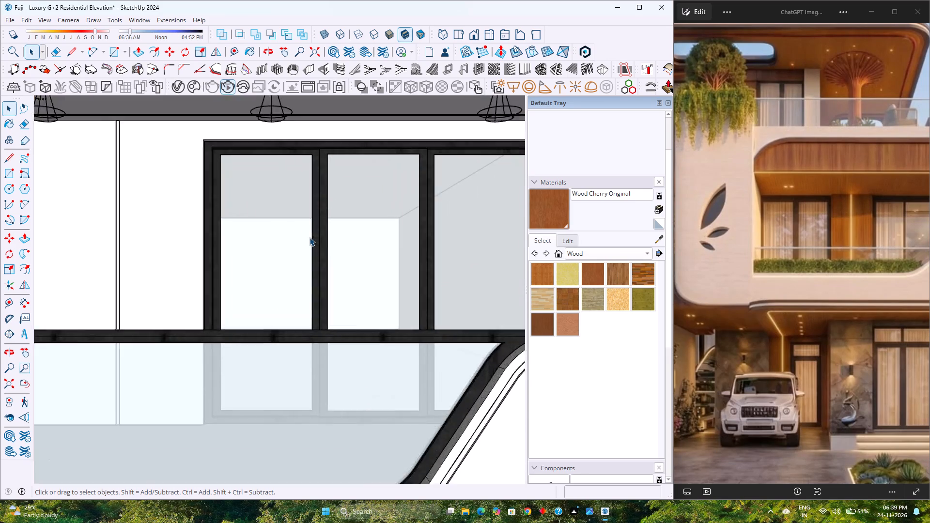
scroll(310, 237, down, 4)
scroll(310, 237, up, 4)
scroll(310, 237, down, 4)
scroll(310, 237, up, 5)
scroll(310, 237, down, 5)
scroll(310, 237, up, 3)
scroll(310, 237, down, 3)
scroll(310, 237, up, 4)
scroll(310, 237, down, 3)
scroll(310, 237, up, 2)
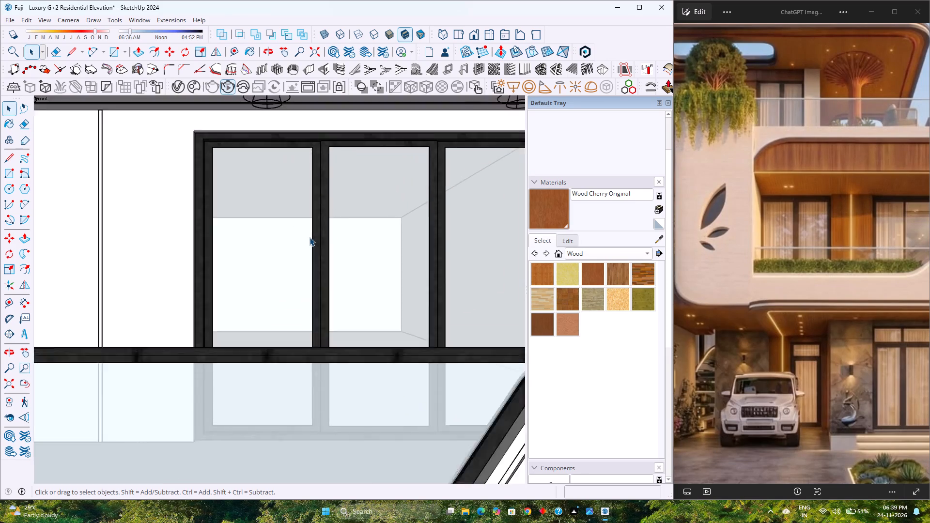
scroll(310, 237, up, 1)
scroll(310, 237, down, 4)
scroll(310, 237, up, 4)
scroll(310, 237, down, 14)
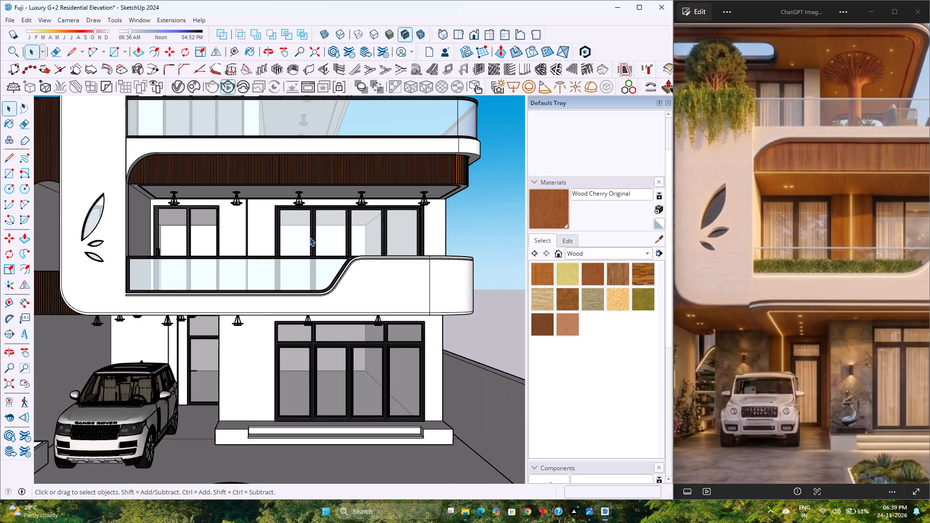
Examine the first-floor balcony in the front elevation, including its glass railing, curved parapet, pendant lights and window frames.
scroll(310, 237, up, 4)
scroll(310, 237, down, 4)
scroll(310, 237, up, 4)
scroll(310, 237, down, 4)
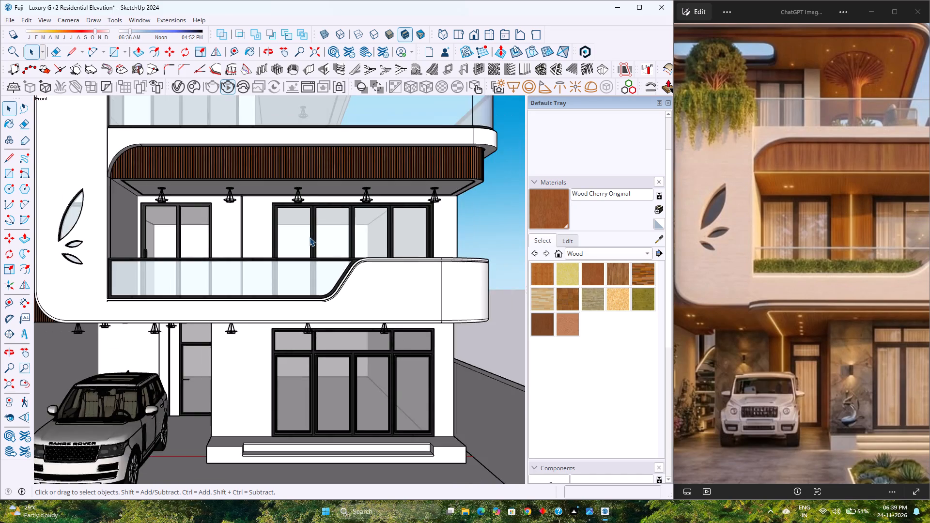
scroll(310, 237, up, 4)
scroll(310, 237, down, 4)
scroll(310, 237, up, 3)
scroll(310, 237, down, 3)
scroll(310, 237, up, 3)
scroll(310, 237, down, 4)
scroll(310, 237, up, 5)
scroll(310, 237, down, 5)
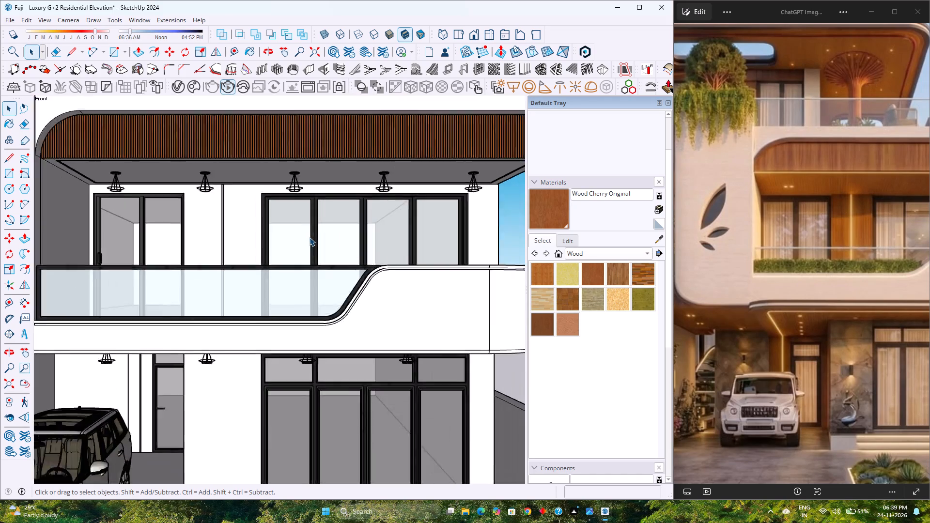
scroll(310, 237, up, 4)
scroll(310, 237, down, 4)
scroll(310, 237, up, 4)
scroll(310, 237, down, 4)
scroll(310, 237, up, 4)
scroll(310, 237, down, 4)
scroll(310, 237, up, 3)
scroll(310, 237, down, 3)
scroll(310, 237, up, 4)
scroll(310, 237, down, 4)
scroll(310, 237, up, 4)
scroll(310, 237, down, 4)
scroll(310, 237, up, 4)
scroll(310, 237, down, 5)
scroll(310, 237, up, 4)
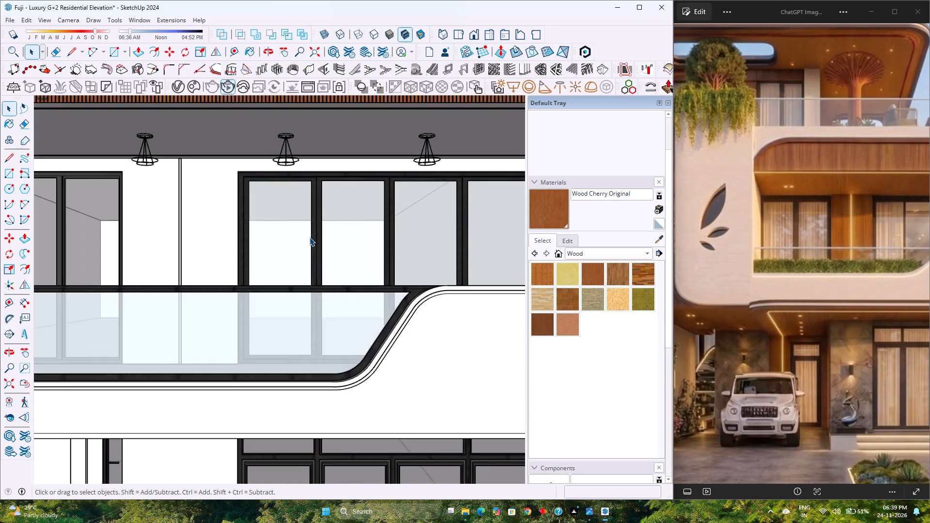
scroll(310, 237, down, 4)
scroll(310, 237, up, 5)
scroll(310, 237, down, 5)
scroll(310, 237, up, 4)
scroll(310, 237, down, 4)
scroll(310, 237, up, 4)
scroll(310, 237, down, 4)
scroll(310, 237, up, 3)
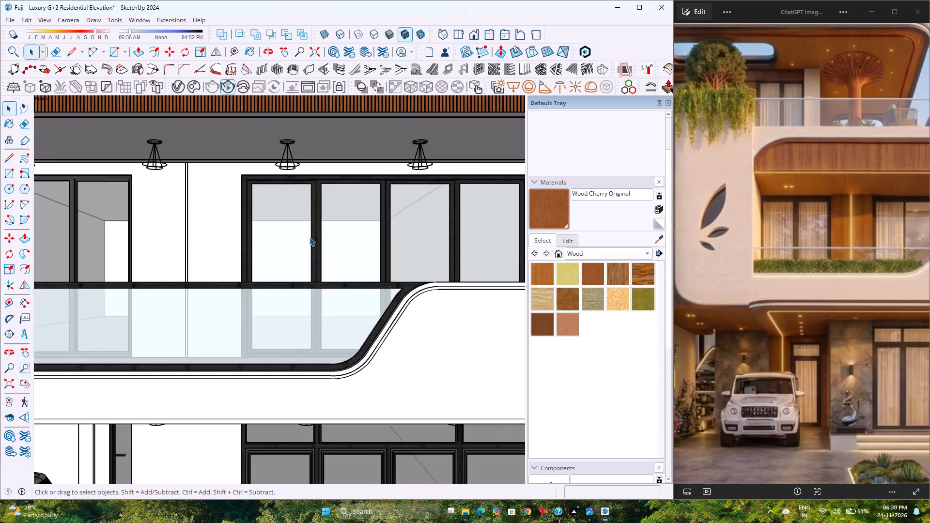
scroll(310, 237, up, 1)
scroll(310, 237, down, 4)
scroll(310, 237, up, 4)
scroll(310, 237, down, 4)
scroll(310, 237, up, 4)
scroll(310, 237, down, 4)
scroll(310, 237, up, 3)
scroll(310, 237, down, 3)
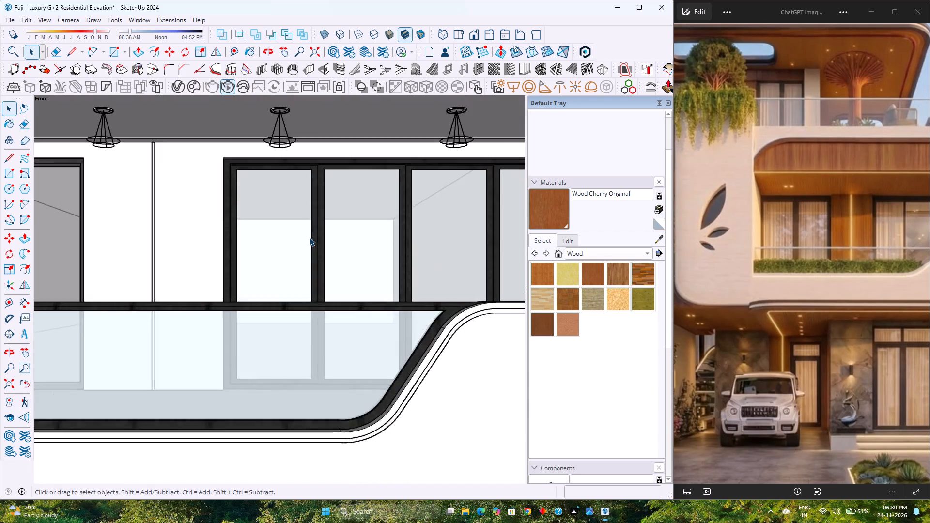
Examine the first-floor window's dark mullions and glass panes up close, ending with the whole house in the front elevation.
scroll(310, 237, up, 4)
scroll(310, 237, down, 5)
scroll(310, 237, up, 5)
scroll(310, 237, down, 5)
scroll(310, 237, up, 4)
scroll(310, 237, down, 2)
scroll(310, 237, up, 1)
scroll(310, 237, down, 3)
scroll(310, 237, up, 4)
scroll(310, 237, down, 4)
scroll(310, 237, up, 4)
scroll(310, 237, down, 4)
scroll(310, 237, up, 4)
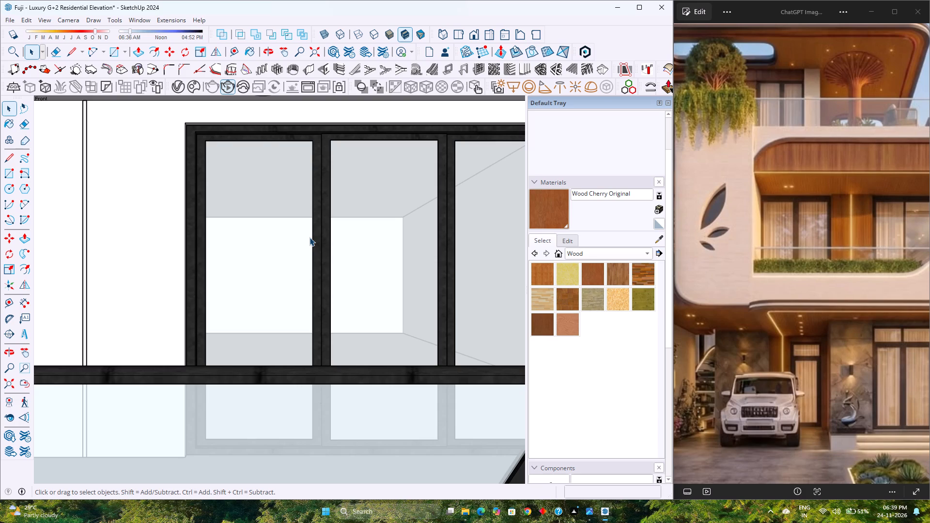
scroll(284, 241, down, 4)
scroll(284, 241, up, 3)
scroll(284, 241, down, 2)
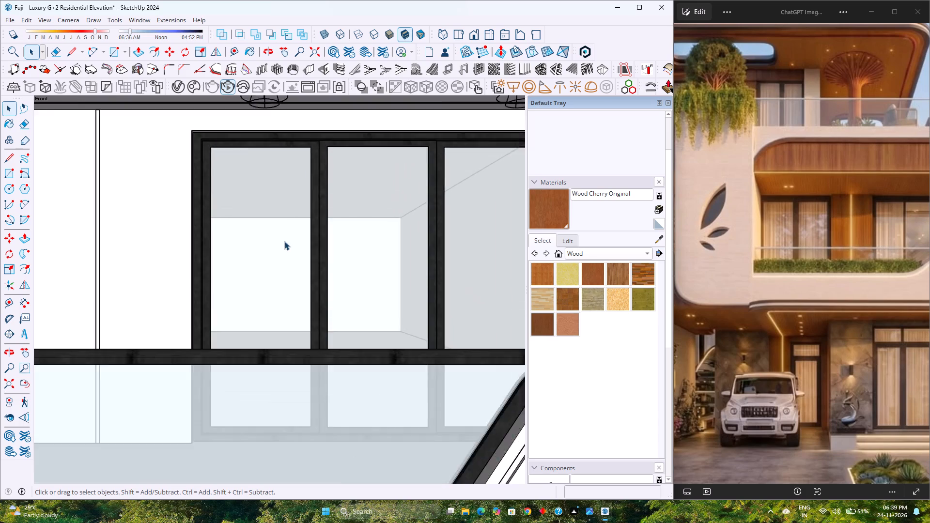
scroll(284, 241, down, 2)
scroll(284, 241, up, 4)
scroll(284, 241, down, 4)
scroll(284, 241, up, 4)
scroll(284, 241, down, 4)
scroll(284, 241, up, 3)
scroll(284, 241, down, 3)
scroll(284, 241, up, 3)
scroll(284, 241, down, 3)
scroll(284, 241, up, 3)
scroll(284, 241, down, 2)
scroll(284, 241, up, 1)
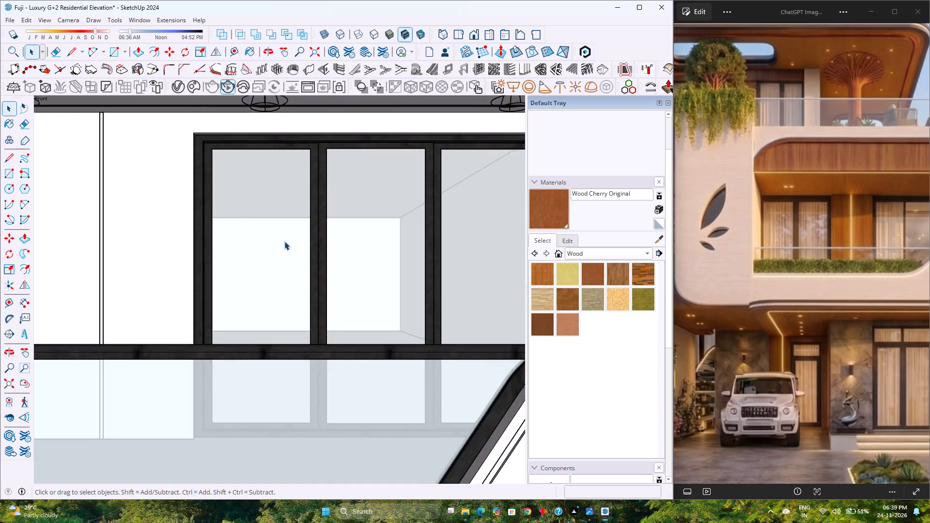
scroll(284, 241, up, 2)
scroll(284, 241, down, 4)
scroll(284, 241, up, 3)
scroll(284, 241, down, 4)
scroll(284, 241, up, 4)
scroll(284, 241, down, 4)
scroll(284, 241, up, 3)
scroll(284, 241, down, 4)
scroll(284, 241, up, 4)
scroll(284, 241, down, 4)
scroll(284, 241, up, 4)
scroll(284, 241, down, 4)
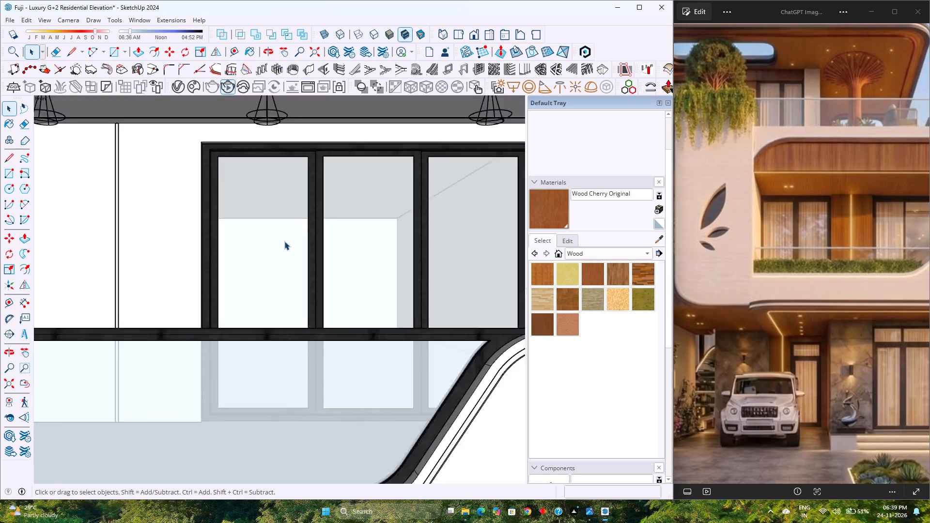
scroll(284, 241, up, 4)
scroll(284, 241, down, 4)
scroll(284, 241, up, 4)
scroll(284, 241, down, 8)
scroll(284, 241, up, 5)
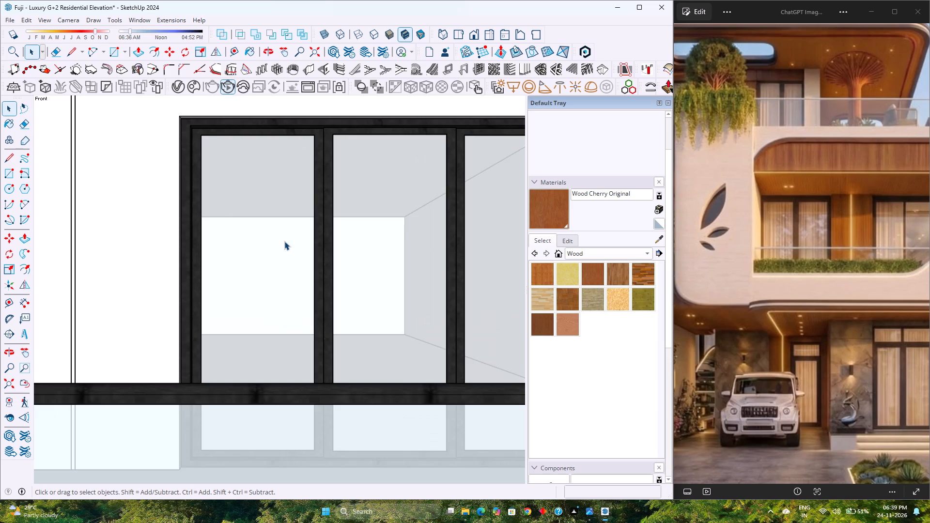
scroll(284, 241, down, 5)
scroll(284, 241, up, 5)
scroll(284, 241, down, 4)
scroll(284, 243, up, 4)
scroll(284, 243, down, 5)
scroll(283, 243, up, 5)
scroll(283, 243, down, 4)
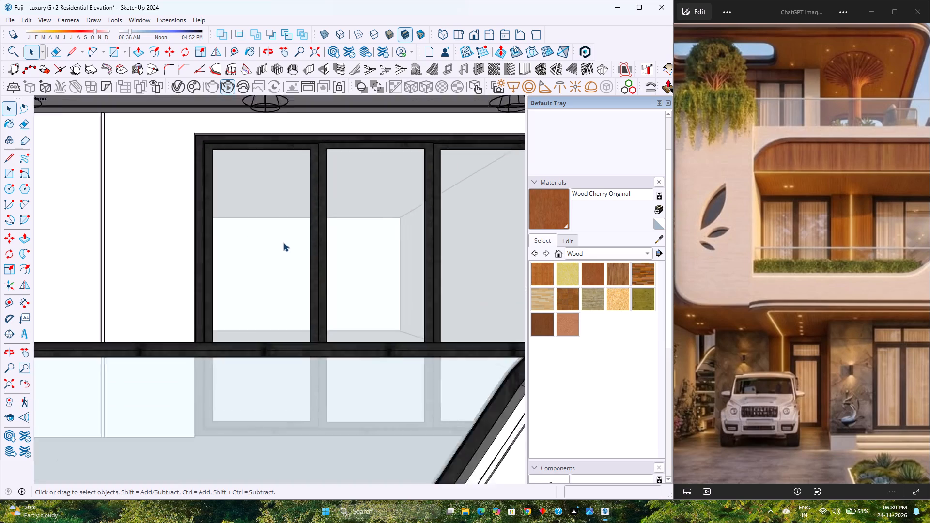
scroll(283, 243, down, 1)
scroll(283, 243, up, 4)
scroll(283, 243, down, 4)
scroll(283, 243, up, 4)
scroll(283, 243, down, 4)
scroll(283, 243, up, 4)
scroll(283, 243, down, 4)
scroll(283, 243, up, 4)
scroll(283, 243, down, 5)
scroll(283, 243, up, 2)
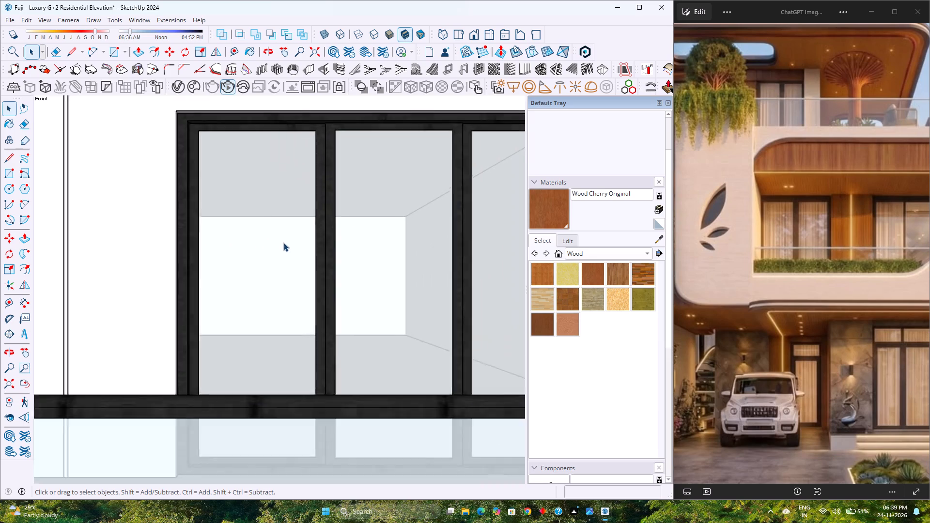
scroll(283, 243, up, 3)
scroll(283, 243, down, 5)
scroll(283, 243, up, 5)
scroll(283, 243, down, 5)
scroll(283, 243, up, 5)
scroll(283, 243, down, 5)
scroll(283, 243, up, 5)
scroll(283, 243, down, 5)
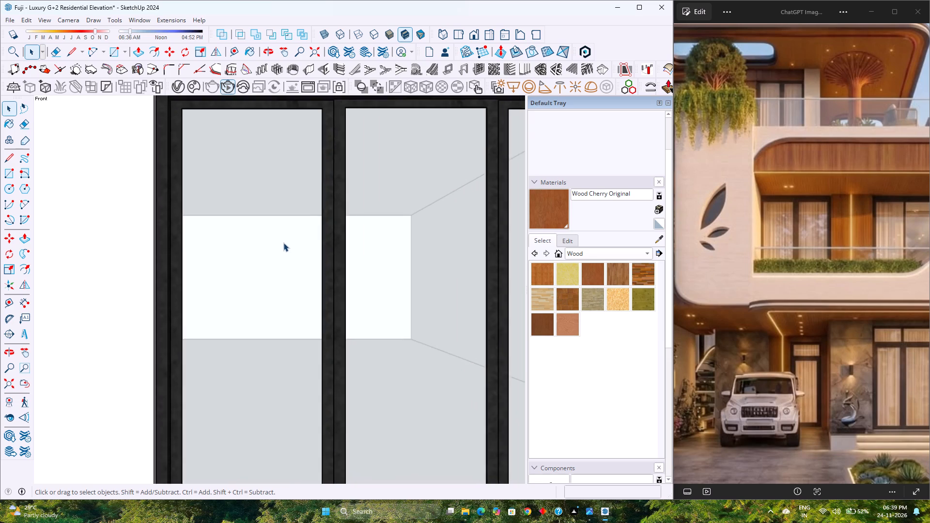
scroll(283, 243, up, 5)
scroll(283, 243, down, 5)
scroll(283, 243, up, 4)
scroll(283, 243, down, 4)
scroll(283, 243, up, 4)
scroll(283, 243, down, 4)
scroll(283, 243, up, 3)
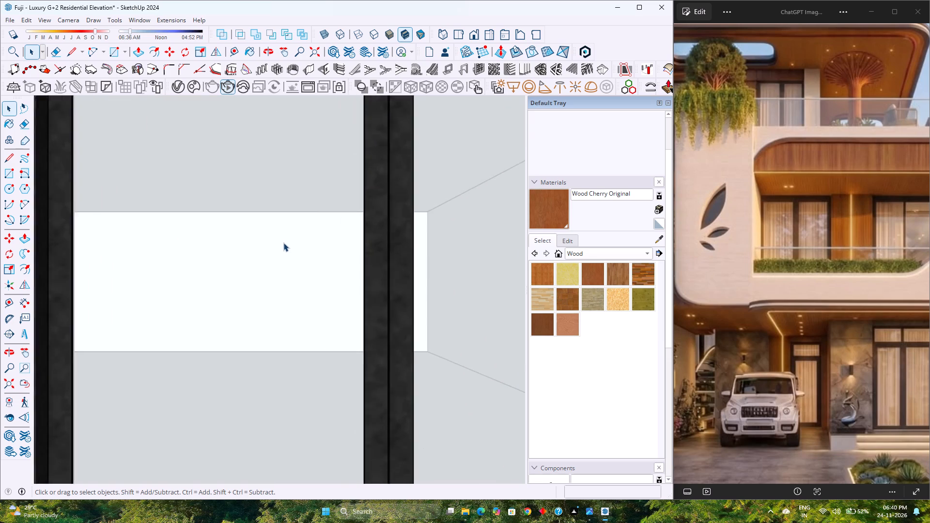
scroll(283, 243, up, 2)
scroll(283, 243, down, 5)
scroll(283, 243, up, 4)
scroll(283, 243, down, 5)
scroll(283, 243, up, 5)
scroll(283, 243, down, 10)
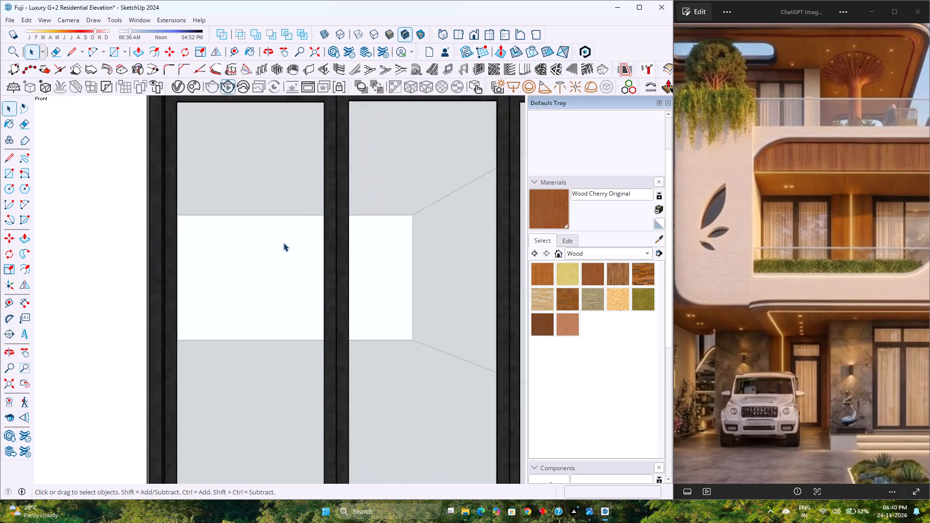
scroll(283, 243, down, 5)
scroll(283, 243, down, 17)
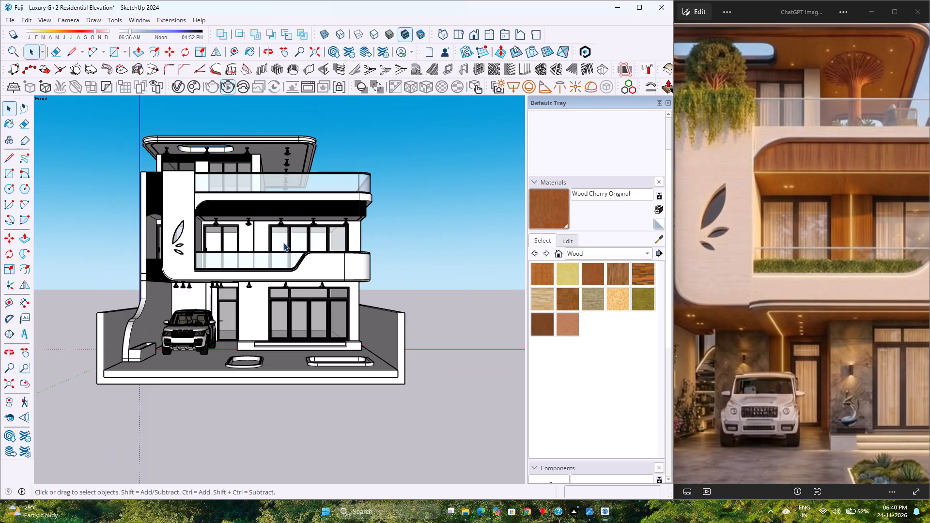
scroll(282, 244, up, 3)
scroll(282, 244, down, 7)
scroll(282, 244, up, 1)
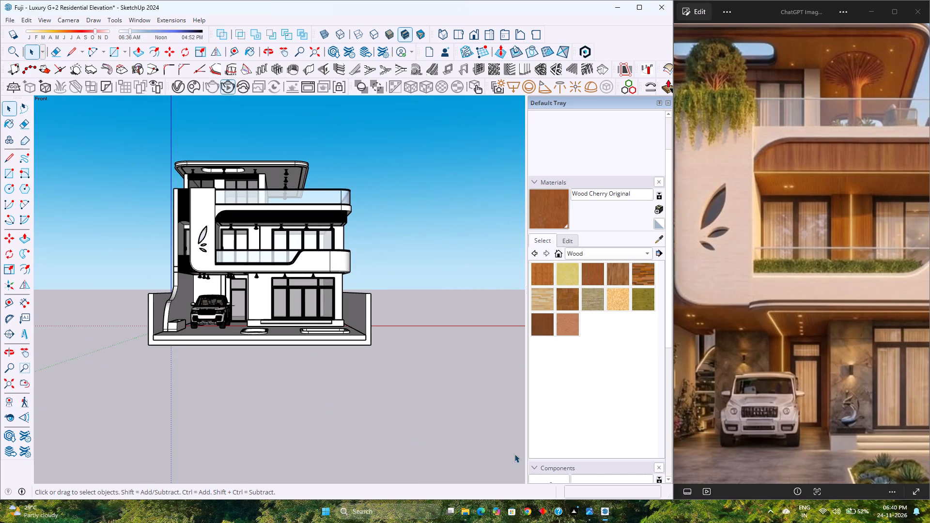
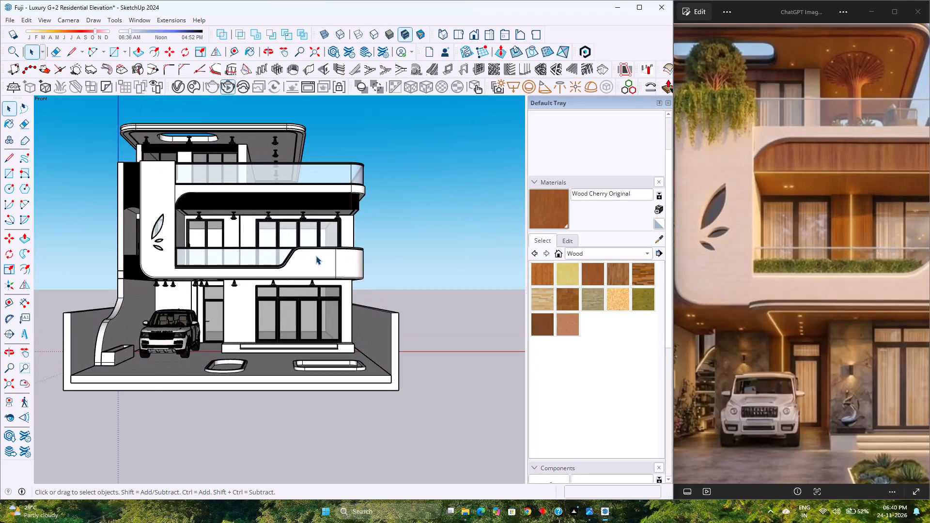
Examine the front elevation from the whole house down to the first-floor balcony's curved parapet, glass railing and the windows above and below.
scroll(316, 256, down, 1)
scroll(316, 256, up, 3)
scroll(316, 256, down, 4)
scroll(316, 256, up, 4)
scroll(316, 256, down, 3)
scroll(316, 256, up, 3)
scroll(316, 256, down, 3)
scroll(316, 256, up, 3)
scroll(316, 256, down, 3)
scroll(316, 256, up, 2)
scroll(316, 256, down, 3)
scroll(316, 256, up, 6)
scroll(313, 256, down, 5)
scroll(313, 256, up, 4)
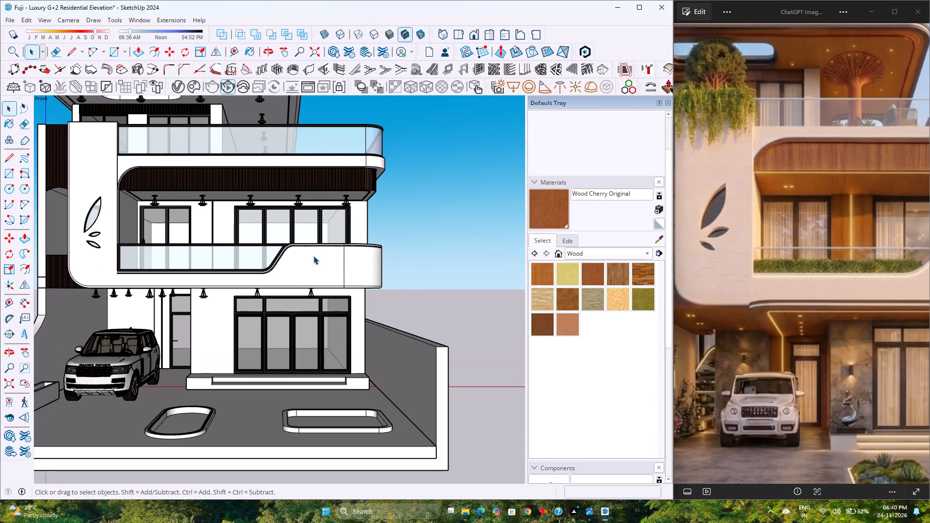
scroll(313, 256, down, 4)
scroll(313, 256, up, 1)
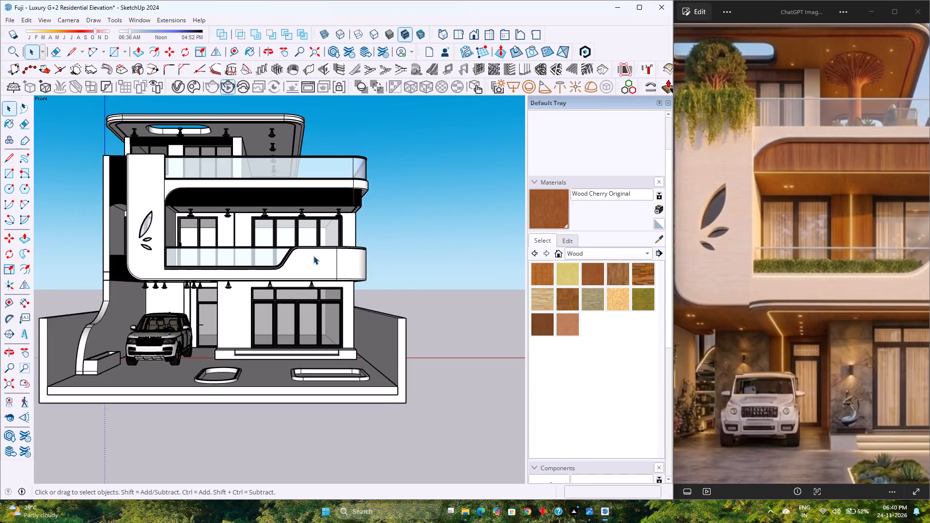
scroll(313, 256, up, 2)
scroll(313, 256, down, 4)
scroll(313, 256, up, 3)
scroll(313, 256, down, 3)
scroll(313, 256, up, 4)
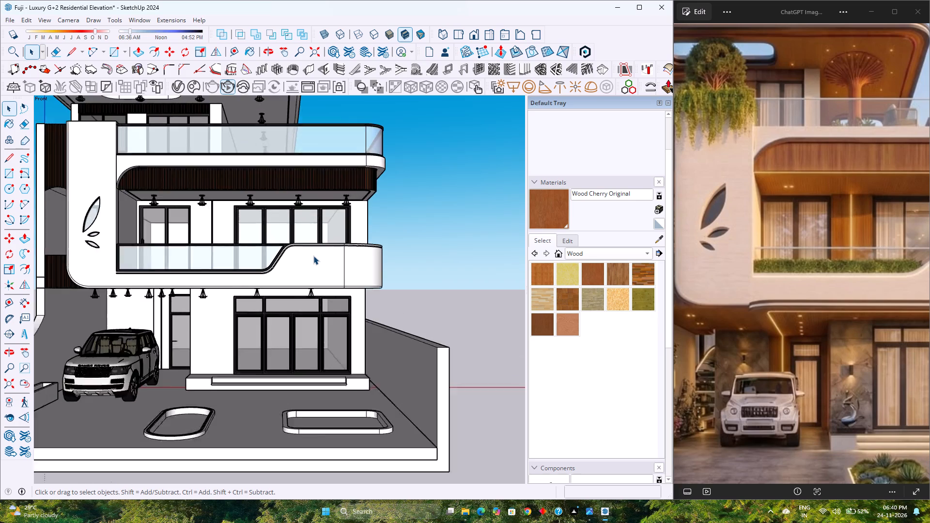
scroll(313, 256, down, 1)
scroll(313, 256, up, 2)
scroll(313, 256, down, 5)
scroll(313, 256, up, 4)
scroll(313, 256, down, 3)
scroll(313, 256, up, 3)
scroll(313, 256, down, 4)
scroll(313, 256, up, 3)
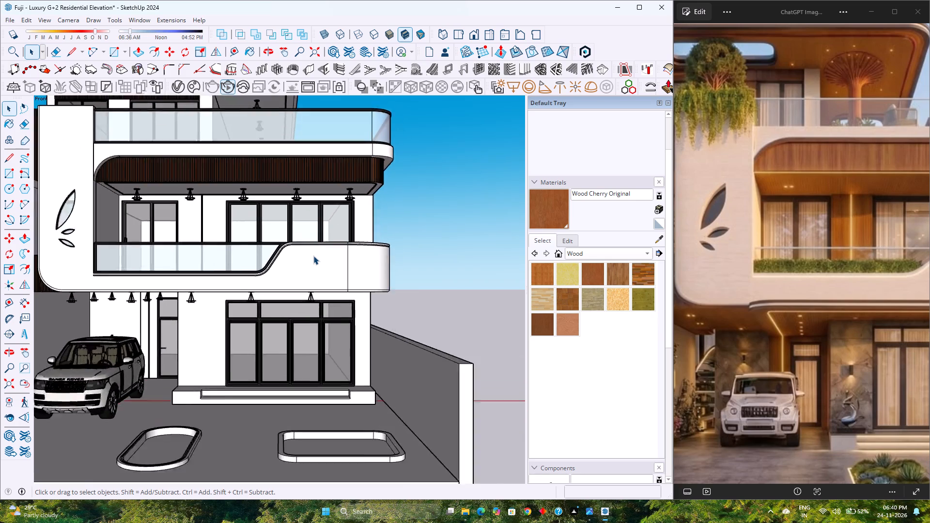
scroll(313, 256, down, 3)
scroll(313, 256, up, 3)
scroll(313, 256, down, 4)
scroll(313, 256, up, 5)
scroll(313, 256, down, 5)
scroll(313, 256, up, 4)
scroll(313, 256, down, 4)
scroll(313, 256, up, 5)
scroll(313, 256, down, 5)
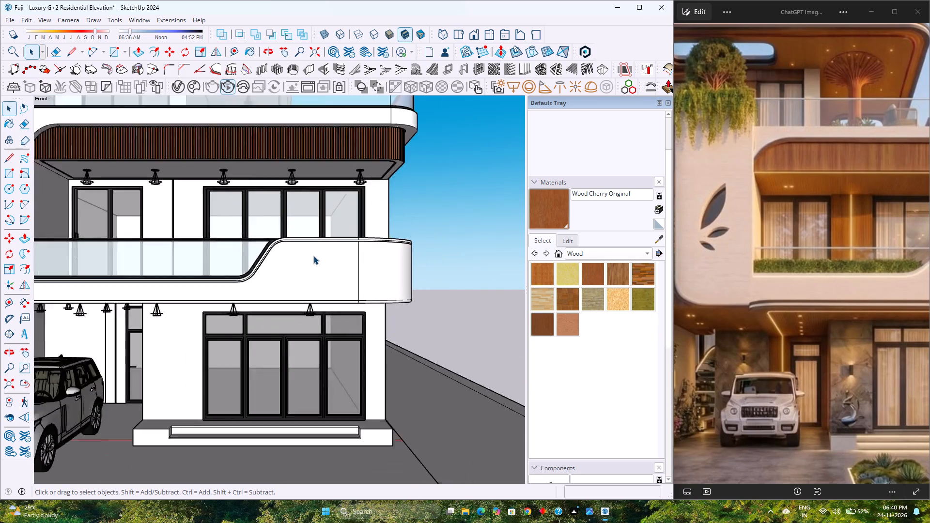
scroll(313, 256, up, 4)
scroll(313, 256, down, 4)
scroll(313, 256, up, 4)
scroll(313, 256, down, 4)
scroll(313, 256, up, 4)
scroll(313, 256, down, 4)
scroll(313, 256, up, 4)
scroll(313, 256, down, 4)
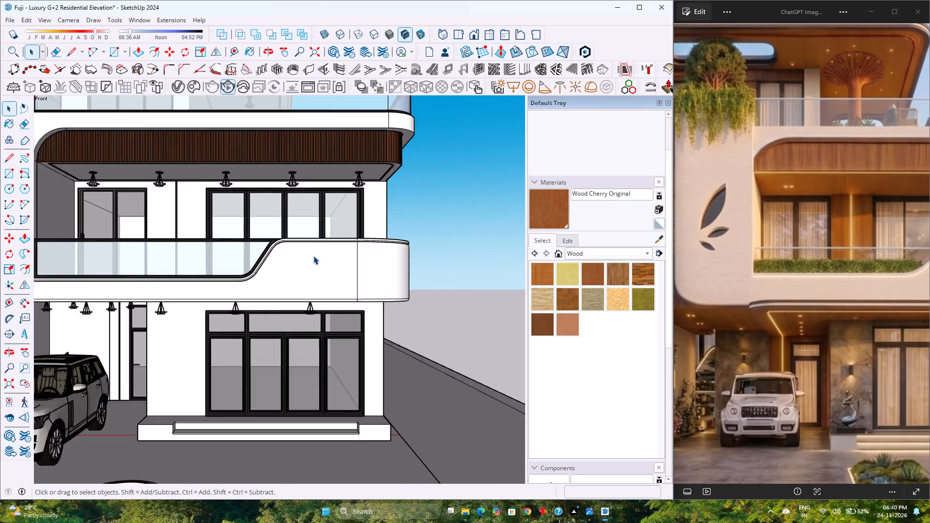
scroll(313, 256, up, 3)
scroll(313, 256, down, 3)
scroll(313, 256, up, 3)
scroll(313, 256, down, 2)
scroll(313, 256, up, 2)
scroll(313, 256, down, 3)
scroll(313, 256, up, 4)
scroll(313, 256, down, 5)
scroll(313, 256, up, 4)
scroll(313, 256, down, 3)
scroll(313, 256, up, 3)
scroll(313, 256, down, 4)
scroll(313, 256, up, 5)
scroll(313, 256, down, 5)
scroll(313, 256, up, 4)
scroll(313, 256, down, 3)
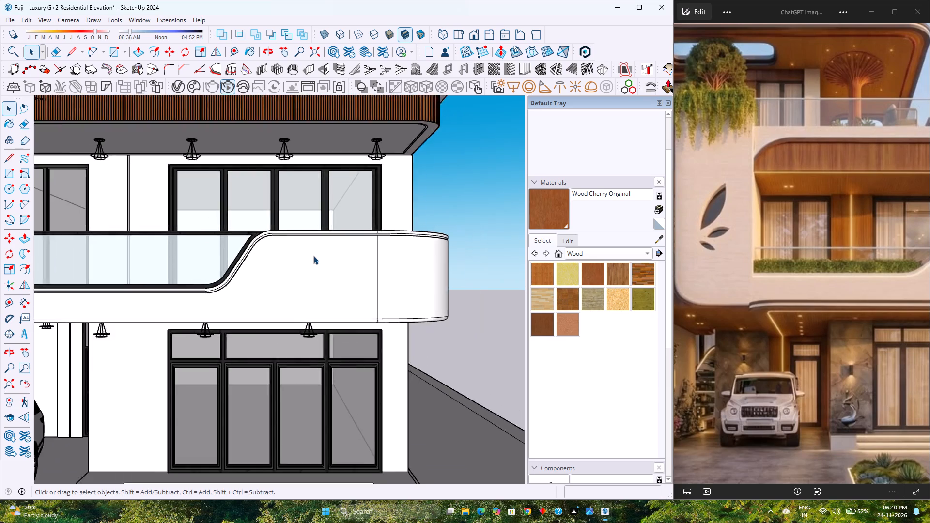
scroll(313, 256, up, 3)
scroll(313, 256, down, 3)
scroll(313, 256, up, 3)
scroll(313, 256, down, 3)
scroll(313, 256, up, 2)
scroll(313, 256, down, 3)
scroll(313, 256, up, 3)
scroll(313, 256, down, 3)
scroll(313, 256, up, 3)
scroll(313, 256, down, 3)
scroll(313, 256, up, 3)
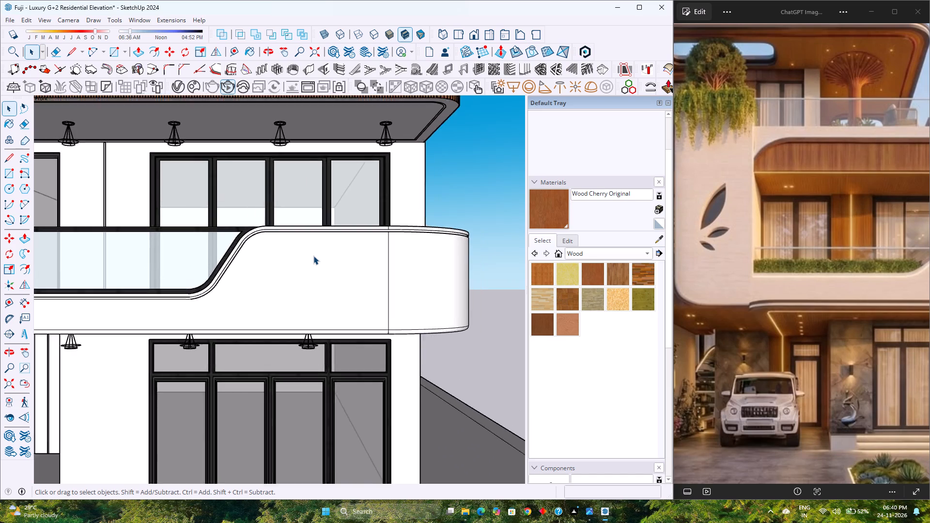
scroll(313, 256, down, 3)
scroll(313, 256, up, 4)
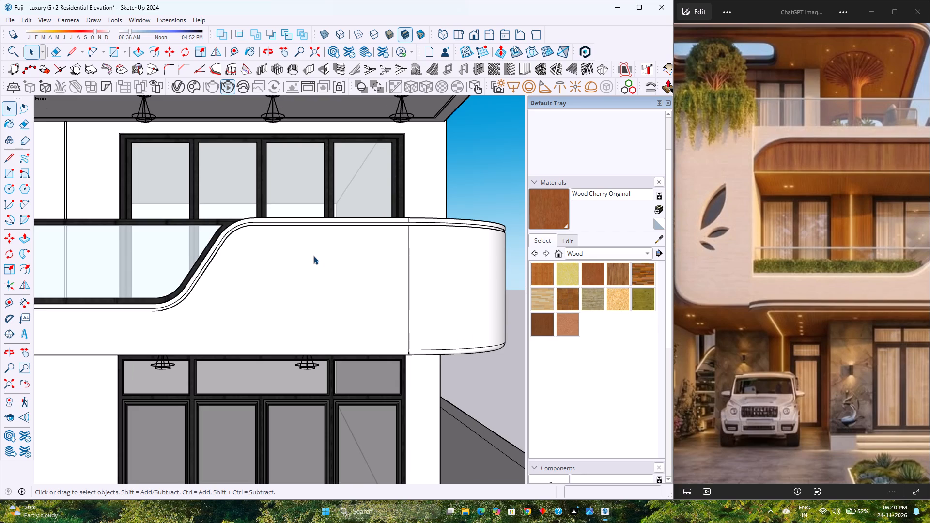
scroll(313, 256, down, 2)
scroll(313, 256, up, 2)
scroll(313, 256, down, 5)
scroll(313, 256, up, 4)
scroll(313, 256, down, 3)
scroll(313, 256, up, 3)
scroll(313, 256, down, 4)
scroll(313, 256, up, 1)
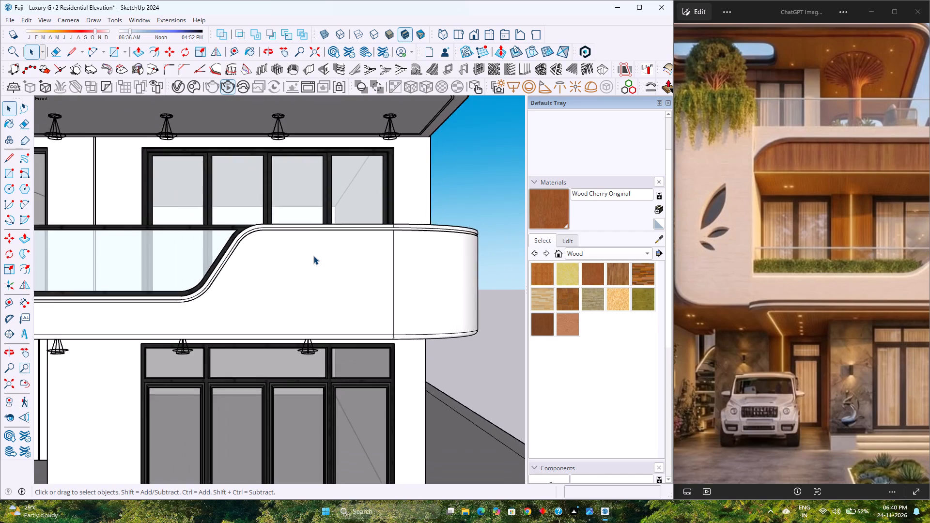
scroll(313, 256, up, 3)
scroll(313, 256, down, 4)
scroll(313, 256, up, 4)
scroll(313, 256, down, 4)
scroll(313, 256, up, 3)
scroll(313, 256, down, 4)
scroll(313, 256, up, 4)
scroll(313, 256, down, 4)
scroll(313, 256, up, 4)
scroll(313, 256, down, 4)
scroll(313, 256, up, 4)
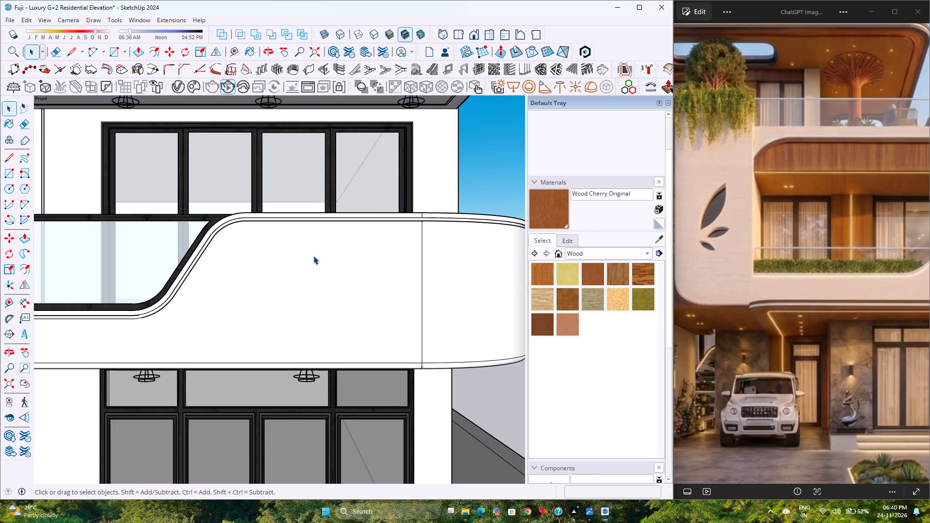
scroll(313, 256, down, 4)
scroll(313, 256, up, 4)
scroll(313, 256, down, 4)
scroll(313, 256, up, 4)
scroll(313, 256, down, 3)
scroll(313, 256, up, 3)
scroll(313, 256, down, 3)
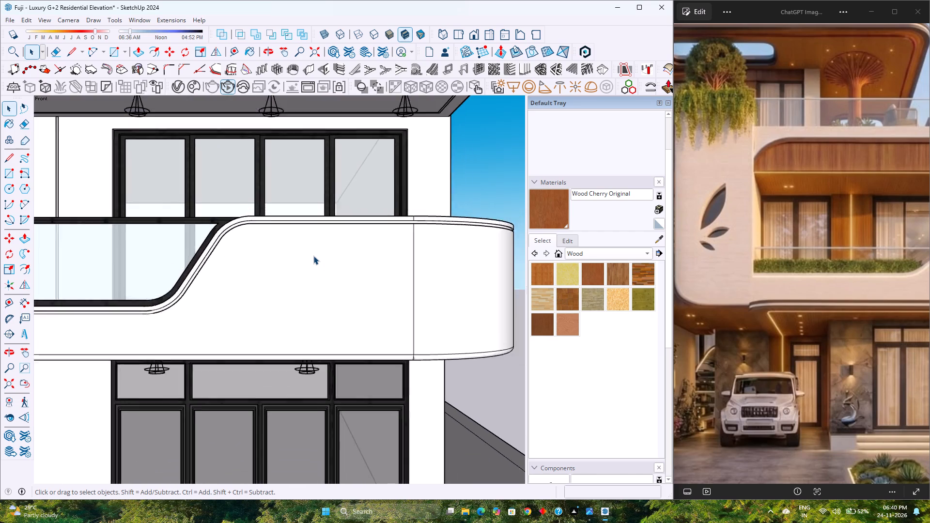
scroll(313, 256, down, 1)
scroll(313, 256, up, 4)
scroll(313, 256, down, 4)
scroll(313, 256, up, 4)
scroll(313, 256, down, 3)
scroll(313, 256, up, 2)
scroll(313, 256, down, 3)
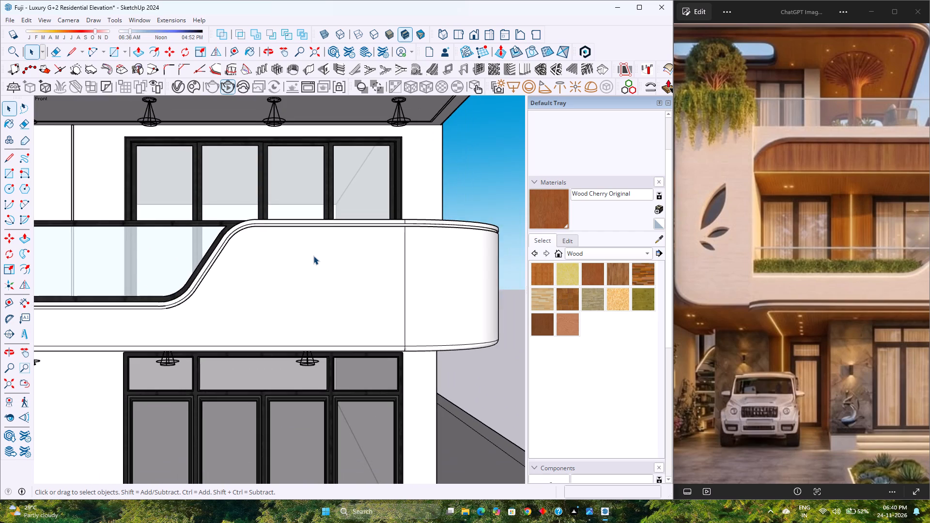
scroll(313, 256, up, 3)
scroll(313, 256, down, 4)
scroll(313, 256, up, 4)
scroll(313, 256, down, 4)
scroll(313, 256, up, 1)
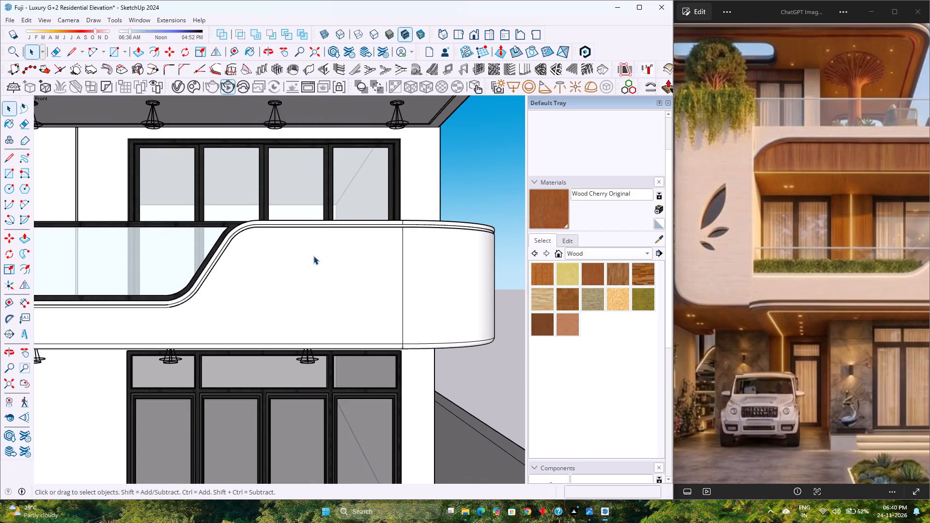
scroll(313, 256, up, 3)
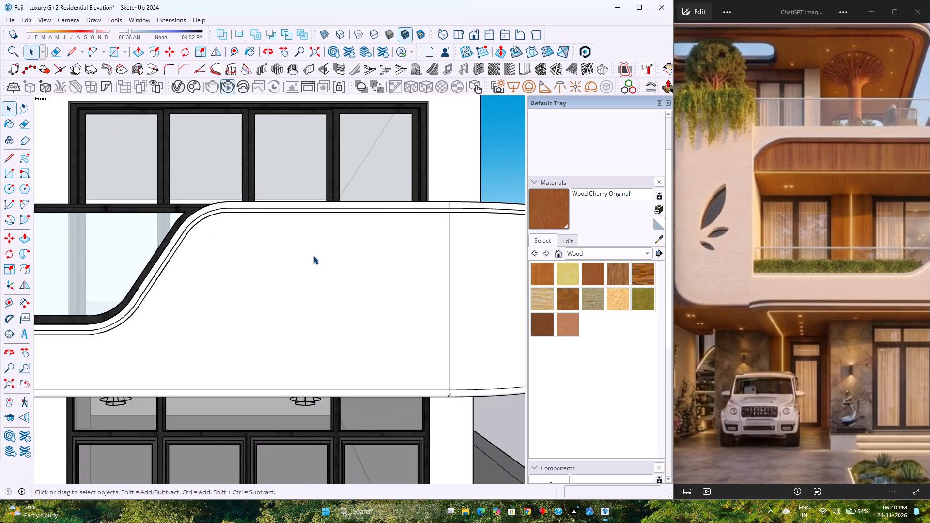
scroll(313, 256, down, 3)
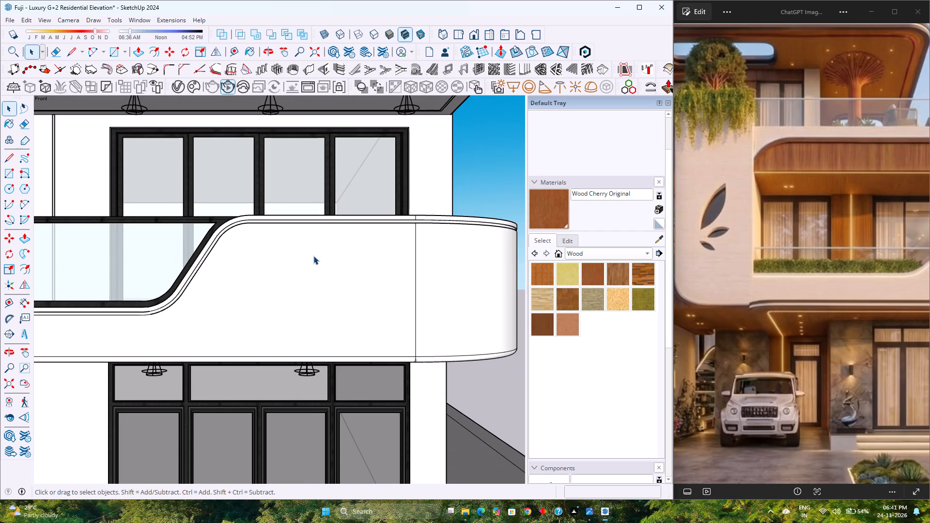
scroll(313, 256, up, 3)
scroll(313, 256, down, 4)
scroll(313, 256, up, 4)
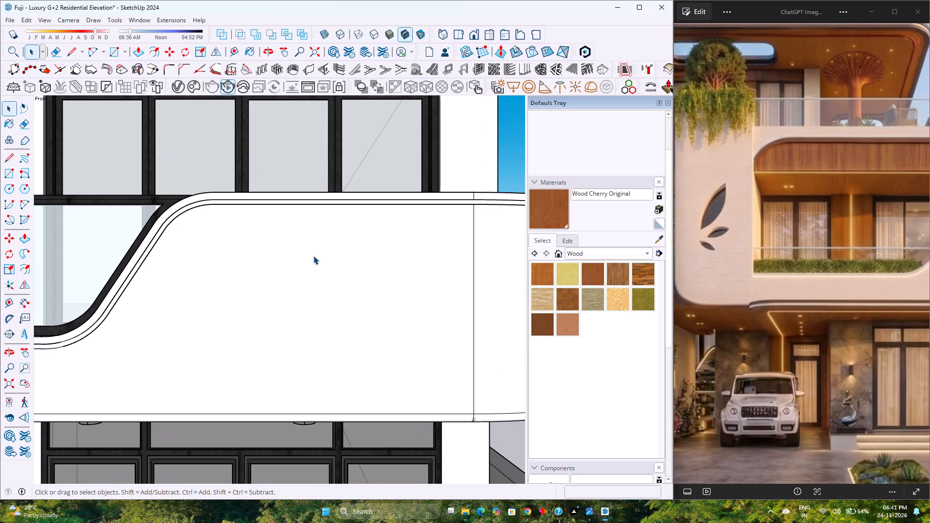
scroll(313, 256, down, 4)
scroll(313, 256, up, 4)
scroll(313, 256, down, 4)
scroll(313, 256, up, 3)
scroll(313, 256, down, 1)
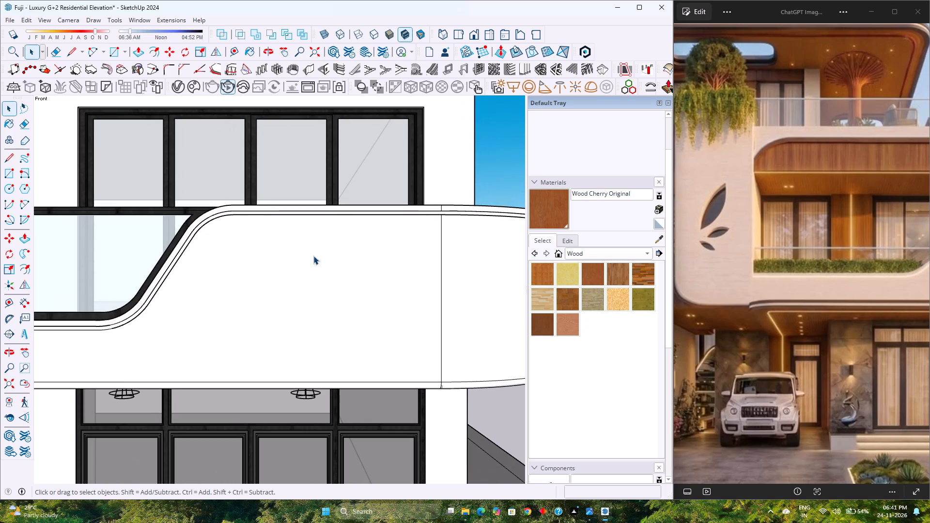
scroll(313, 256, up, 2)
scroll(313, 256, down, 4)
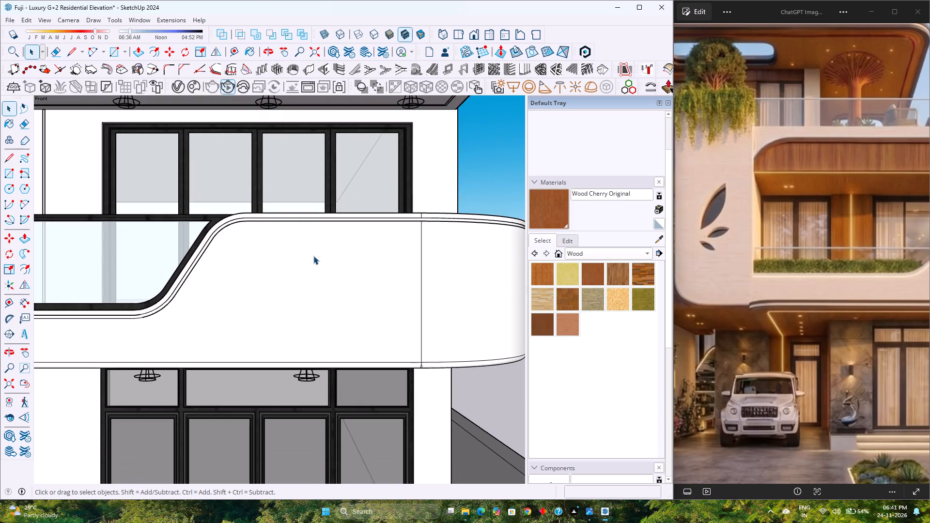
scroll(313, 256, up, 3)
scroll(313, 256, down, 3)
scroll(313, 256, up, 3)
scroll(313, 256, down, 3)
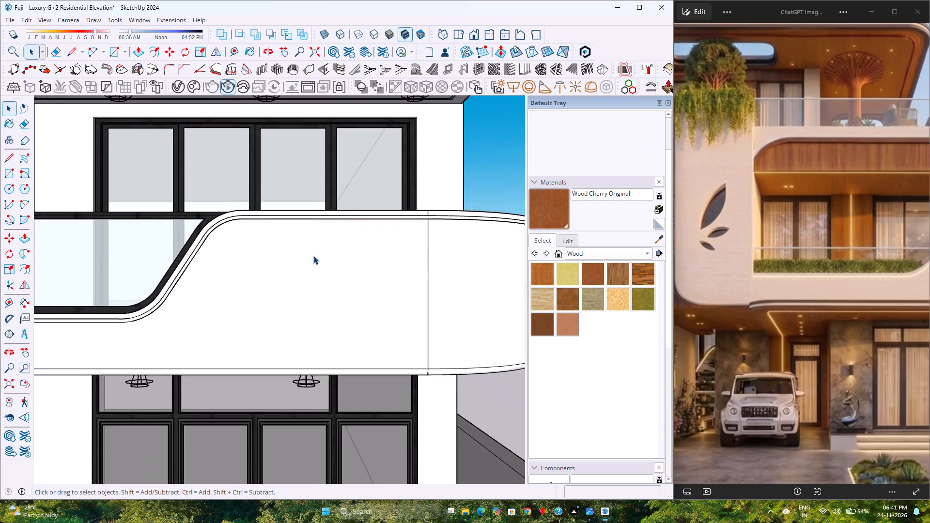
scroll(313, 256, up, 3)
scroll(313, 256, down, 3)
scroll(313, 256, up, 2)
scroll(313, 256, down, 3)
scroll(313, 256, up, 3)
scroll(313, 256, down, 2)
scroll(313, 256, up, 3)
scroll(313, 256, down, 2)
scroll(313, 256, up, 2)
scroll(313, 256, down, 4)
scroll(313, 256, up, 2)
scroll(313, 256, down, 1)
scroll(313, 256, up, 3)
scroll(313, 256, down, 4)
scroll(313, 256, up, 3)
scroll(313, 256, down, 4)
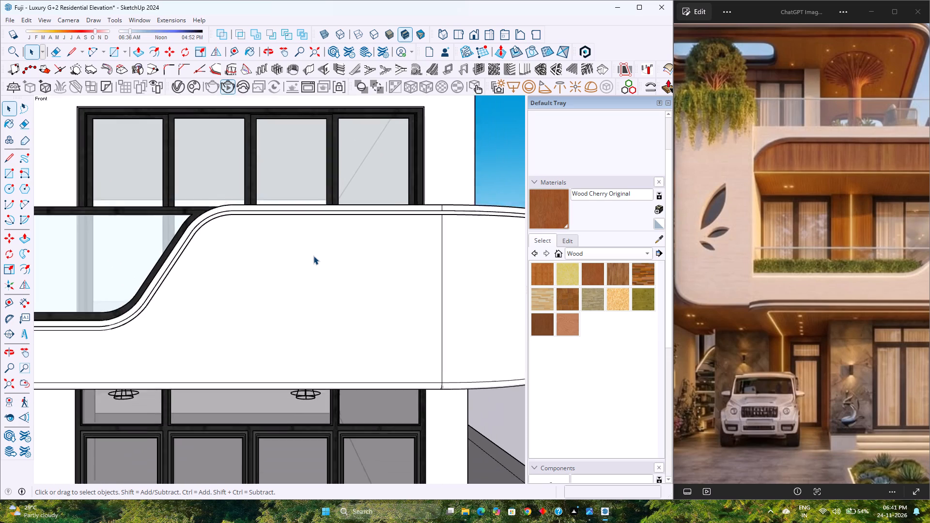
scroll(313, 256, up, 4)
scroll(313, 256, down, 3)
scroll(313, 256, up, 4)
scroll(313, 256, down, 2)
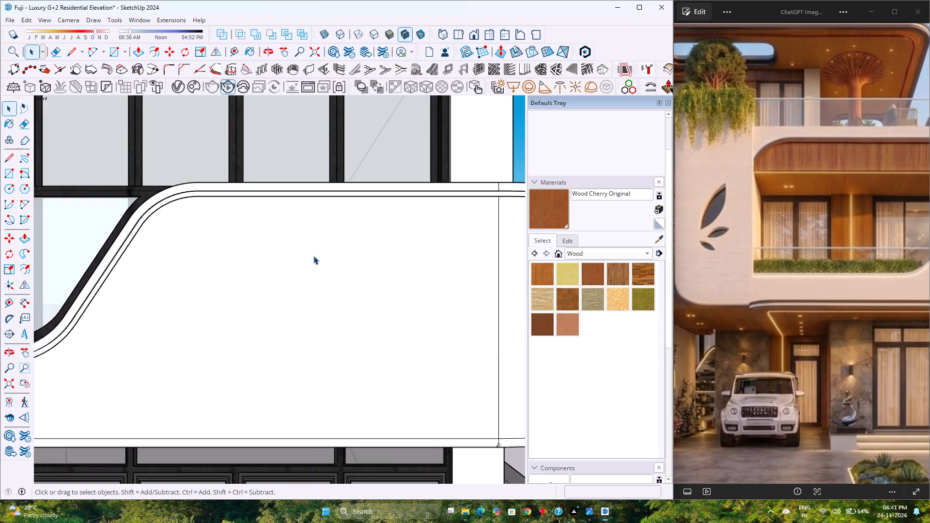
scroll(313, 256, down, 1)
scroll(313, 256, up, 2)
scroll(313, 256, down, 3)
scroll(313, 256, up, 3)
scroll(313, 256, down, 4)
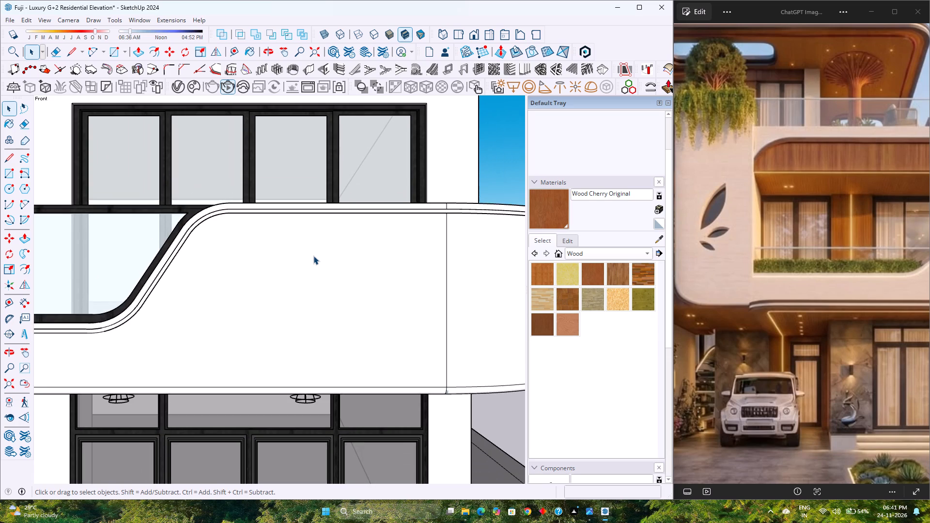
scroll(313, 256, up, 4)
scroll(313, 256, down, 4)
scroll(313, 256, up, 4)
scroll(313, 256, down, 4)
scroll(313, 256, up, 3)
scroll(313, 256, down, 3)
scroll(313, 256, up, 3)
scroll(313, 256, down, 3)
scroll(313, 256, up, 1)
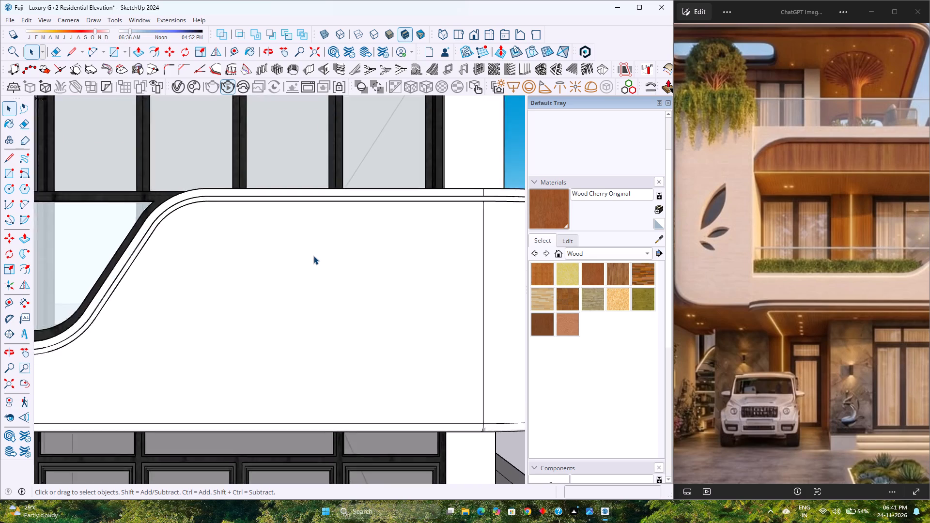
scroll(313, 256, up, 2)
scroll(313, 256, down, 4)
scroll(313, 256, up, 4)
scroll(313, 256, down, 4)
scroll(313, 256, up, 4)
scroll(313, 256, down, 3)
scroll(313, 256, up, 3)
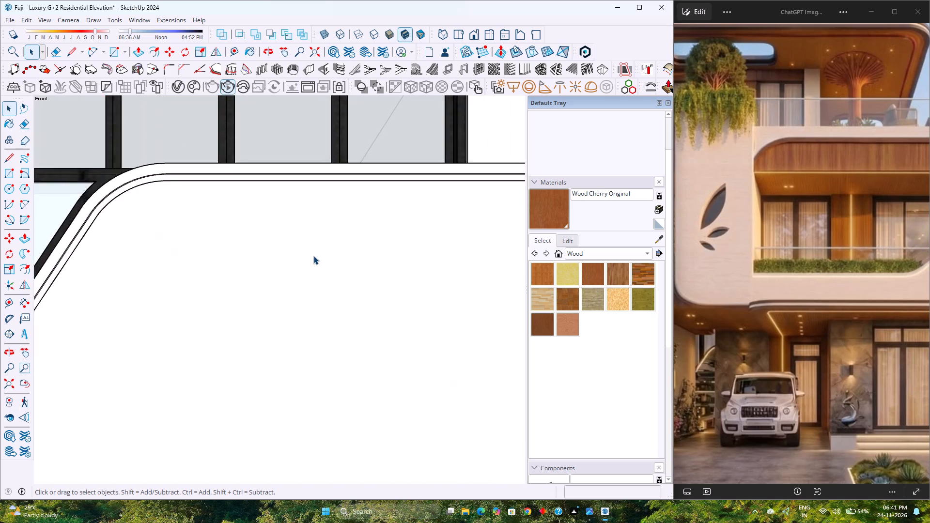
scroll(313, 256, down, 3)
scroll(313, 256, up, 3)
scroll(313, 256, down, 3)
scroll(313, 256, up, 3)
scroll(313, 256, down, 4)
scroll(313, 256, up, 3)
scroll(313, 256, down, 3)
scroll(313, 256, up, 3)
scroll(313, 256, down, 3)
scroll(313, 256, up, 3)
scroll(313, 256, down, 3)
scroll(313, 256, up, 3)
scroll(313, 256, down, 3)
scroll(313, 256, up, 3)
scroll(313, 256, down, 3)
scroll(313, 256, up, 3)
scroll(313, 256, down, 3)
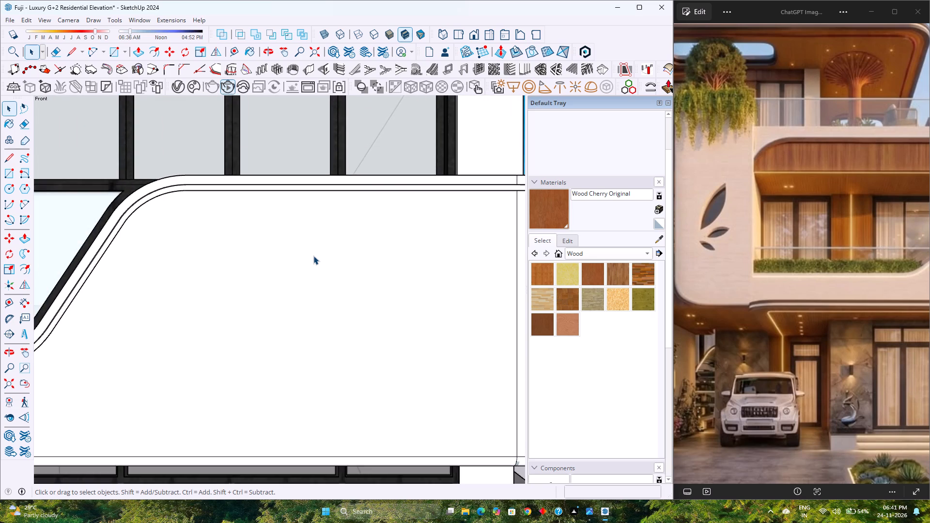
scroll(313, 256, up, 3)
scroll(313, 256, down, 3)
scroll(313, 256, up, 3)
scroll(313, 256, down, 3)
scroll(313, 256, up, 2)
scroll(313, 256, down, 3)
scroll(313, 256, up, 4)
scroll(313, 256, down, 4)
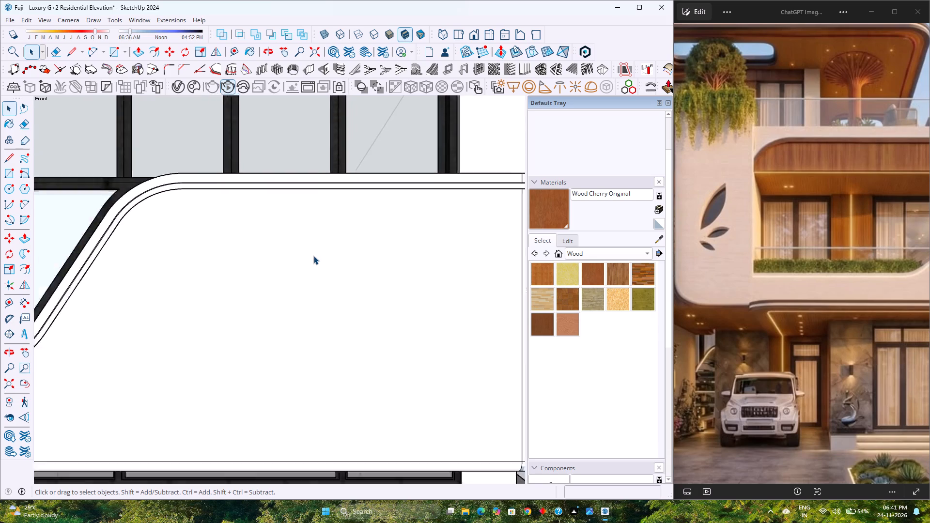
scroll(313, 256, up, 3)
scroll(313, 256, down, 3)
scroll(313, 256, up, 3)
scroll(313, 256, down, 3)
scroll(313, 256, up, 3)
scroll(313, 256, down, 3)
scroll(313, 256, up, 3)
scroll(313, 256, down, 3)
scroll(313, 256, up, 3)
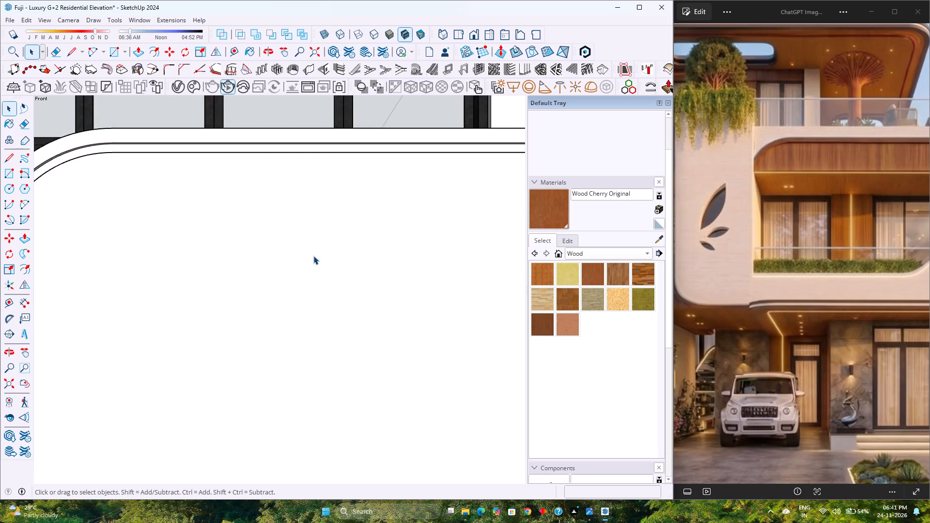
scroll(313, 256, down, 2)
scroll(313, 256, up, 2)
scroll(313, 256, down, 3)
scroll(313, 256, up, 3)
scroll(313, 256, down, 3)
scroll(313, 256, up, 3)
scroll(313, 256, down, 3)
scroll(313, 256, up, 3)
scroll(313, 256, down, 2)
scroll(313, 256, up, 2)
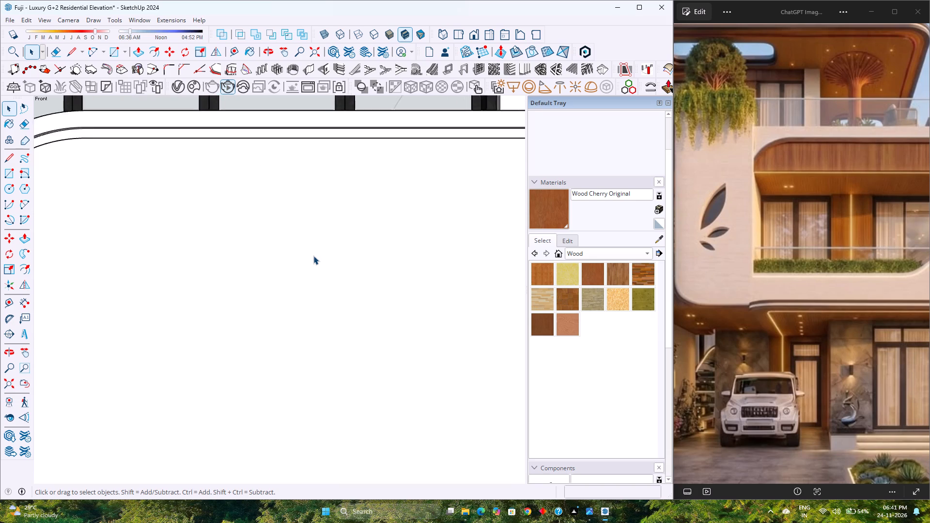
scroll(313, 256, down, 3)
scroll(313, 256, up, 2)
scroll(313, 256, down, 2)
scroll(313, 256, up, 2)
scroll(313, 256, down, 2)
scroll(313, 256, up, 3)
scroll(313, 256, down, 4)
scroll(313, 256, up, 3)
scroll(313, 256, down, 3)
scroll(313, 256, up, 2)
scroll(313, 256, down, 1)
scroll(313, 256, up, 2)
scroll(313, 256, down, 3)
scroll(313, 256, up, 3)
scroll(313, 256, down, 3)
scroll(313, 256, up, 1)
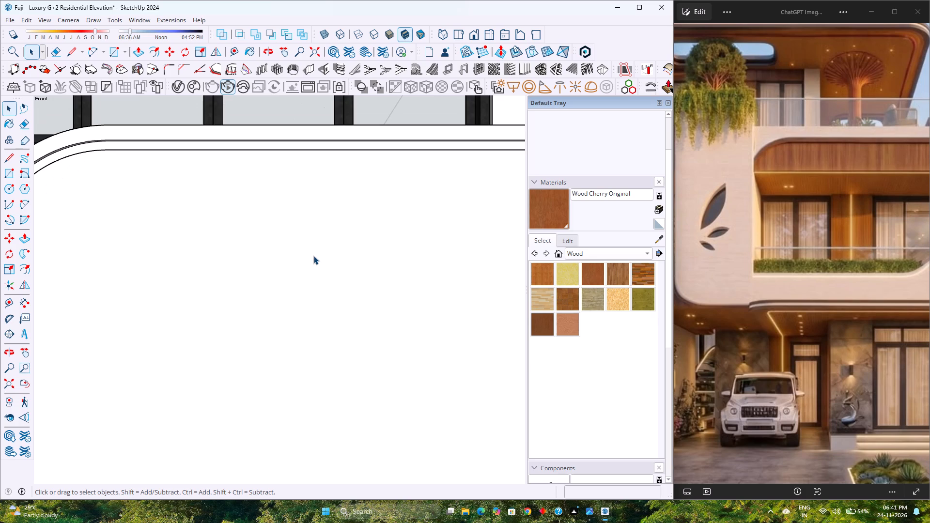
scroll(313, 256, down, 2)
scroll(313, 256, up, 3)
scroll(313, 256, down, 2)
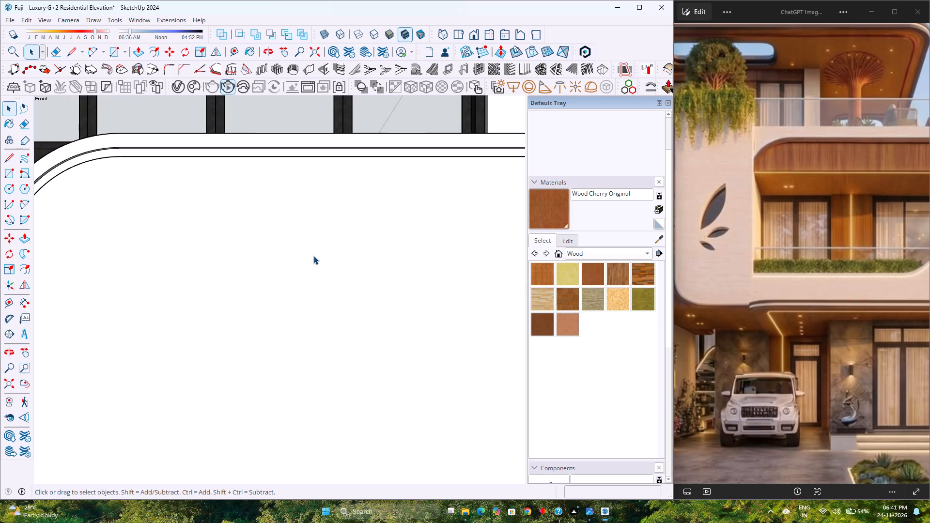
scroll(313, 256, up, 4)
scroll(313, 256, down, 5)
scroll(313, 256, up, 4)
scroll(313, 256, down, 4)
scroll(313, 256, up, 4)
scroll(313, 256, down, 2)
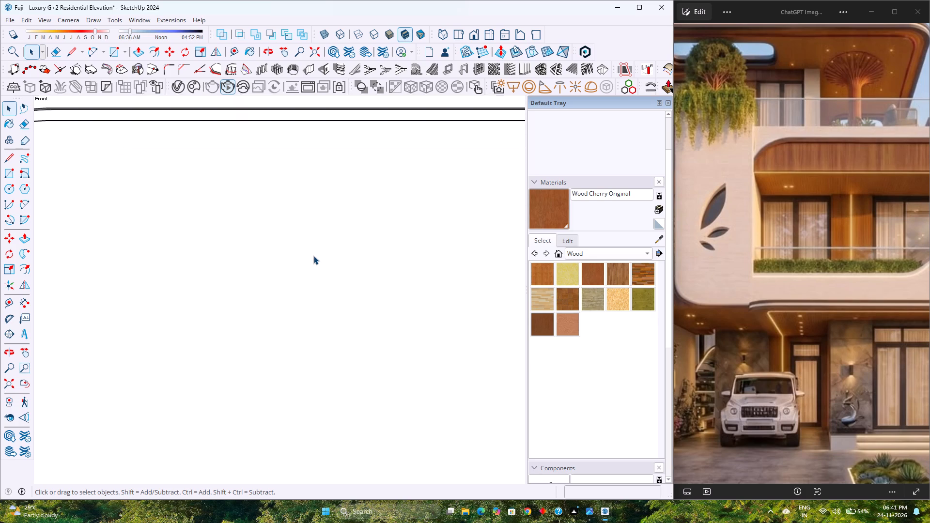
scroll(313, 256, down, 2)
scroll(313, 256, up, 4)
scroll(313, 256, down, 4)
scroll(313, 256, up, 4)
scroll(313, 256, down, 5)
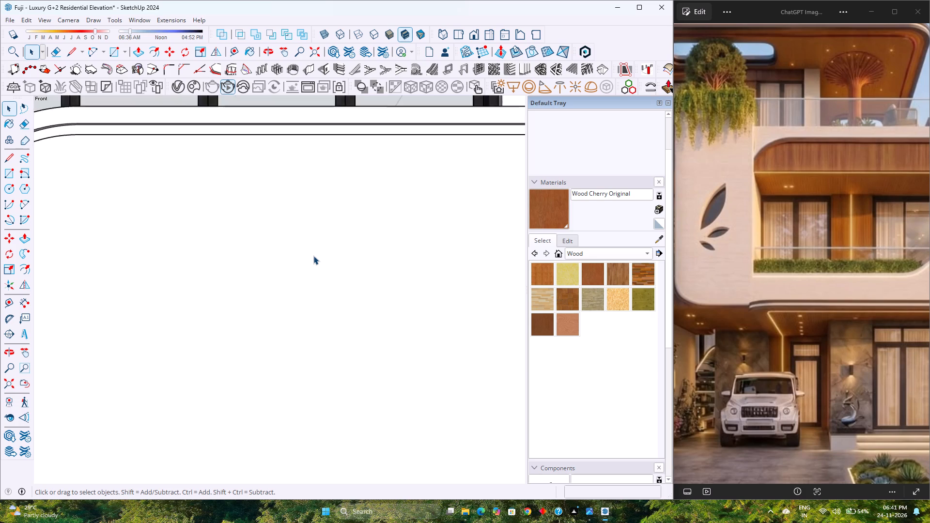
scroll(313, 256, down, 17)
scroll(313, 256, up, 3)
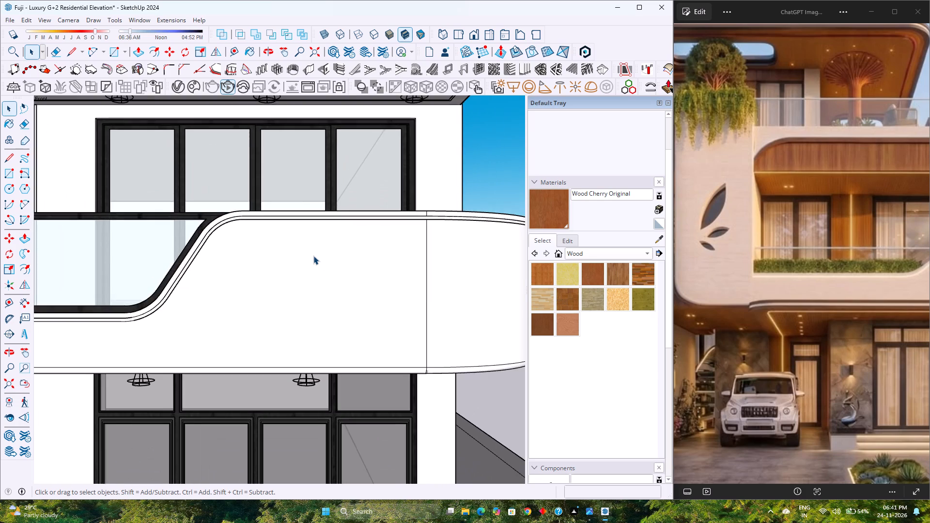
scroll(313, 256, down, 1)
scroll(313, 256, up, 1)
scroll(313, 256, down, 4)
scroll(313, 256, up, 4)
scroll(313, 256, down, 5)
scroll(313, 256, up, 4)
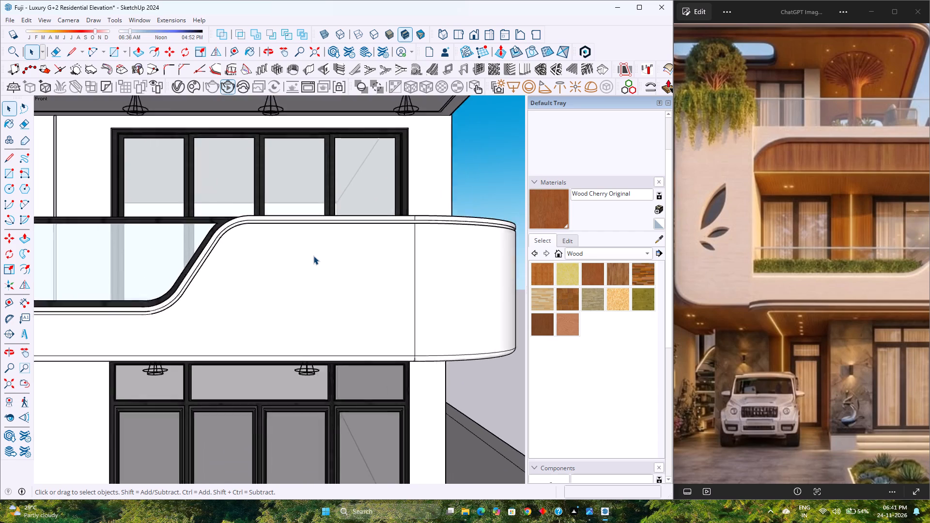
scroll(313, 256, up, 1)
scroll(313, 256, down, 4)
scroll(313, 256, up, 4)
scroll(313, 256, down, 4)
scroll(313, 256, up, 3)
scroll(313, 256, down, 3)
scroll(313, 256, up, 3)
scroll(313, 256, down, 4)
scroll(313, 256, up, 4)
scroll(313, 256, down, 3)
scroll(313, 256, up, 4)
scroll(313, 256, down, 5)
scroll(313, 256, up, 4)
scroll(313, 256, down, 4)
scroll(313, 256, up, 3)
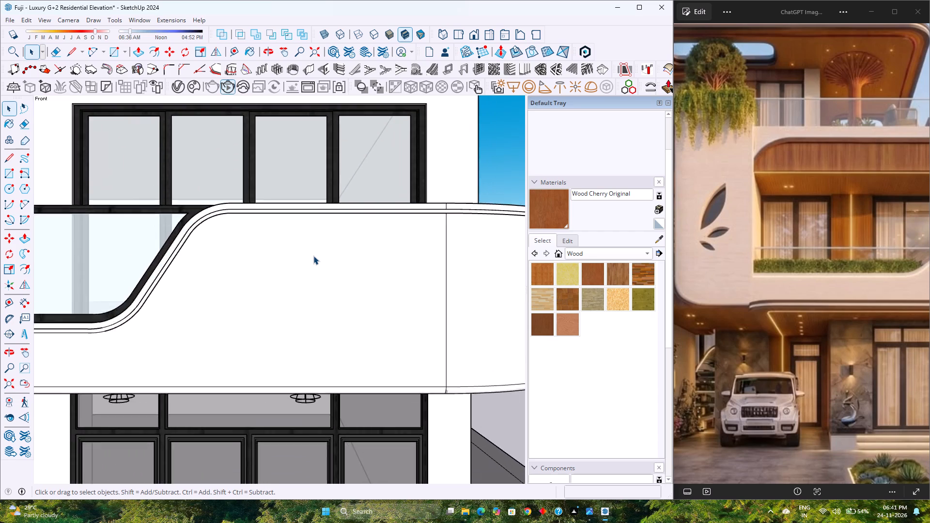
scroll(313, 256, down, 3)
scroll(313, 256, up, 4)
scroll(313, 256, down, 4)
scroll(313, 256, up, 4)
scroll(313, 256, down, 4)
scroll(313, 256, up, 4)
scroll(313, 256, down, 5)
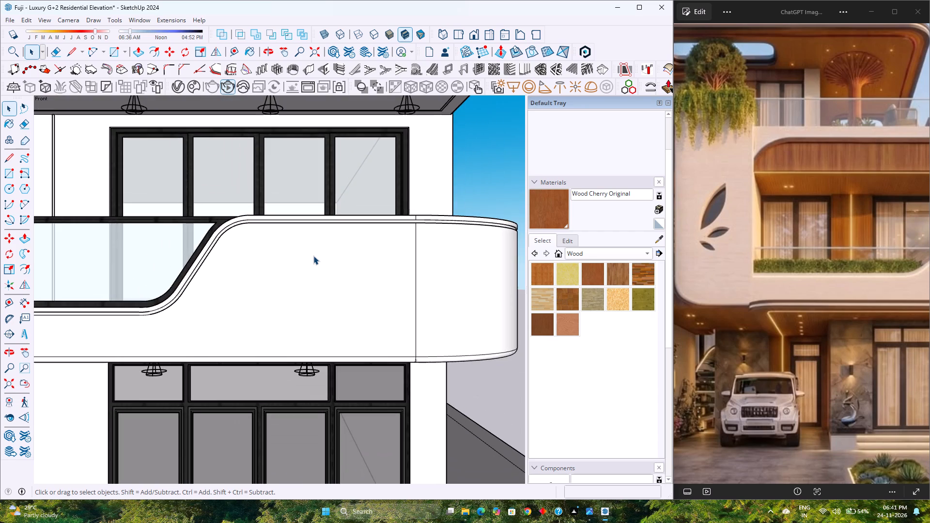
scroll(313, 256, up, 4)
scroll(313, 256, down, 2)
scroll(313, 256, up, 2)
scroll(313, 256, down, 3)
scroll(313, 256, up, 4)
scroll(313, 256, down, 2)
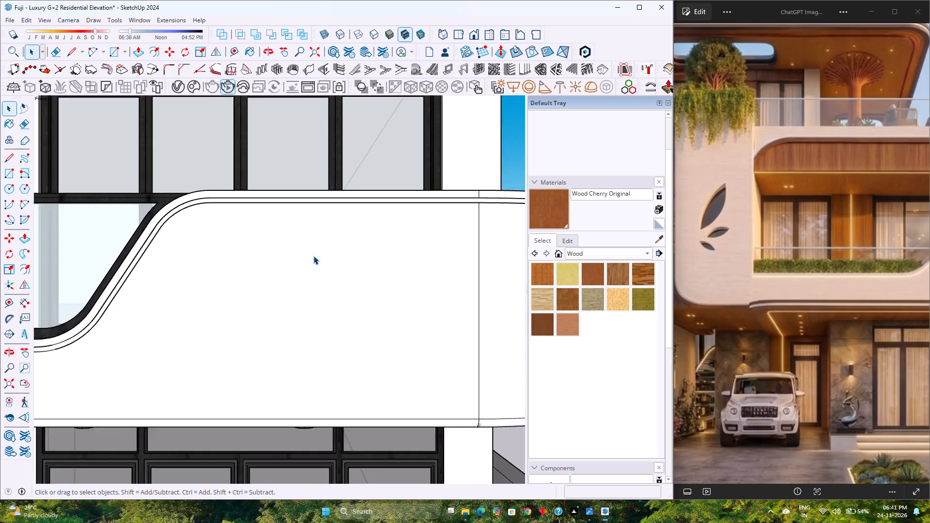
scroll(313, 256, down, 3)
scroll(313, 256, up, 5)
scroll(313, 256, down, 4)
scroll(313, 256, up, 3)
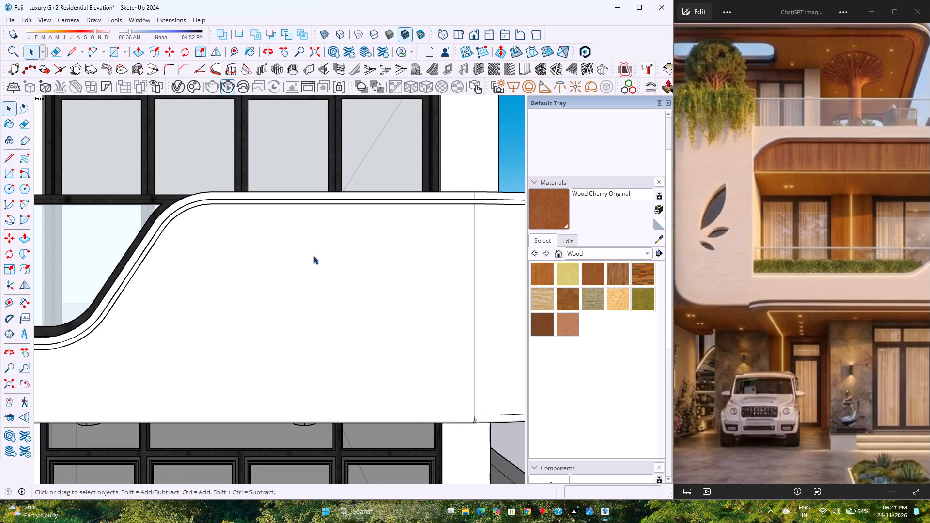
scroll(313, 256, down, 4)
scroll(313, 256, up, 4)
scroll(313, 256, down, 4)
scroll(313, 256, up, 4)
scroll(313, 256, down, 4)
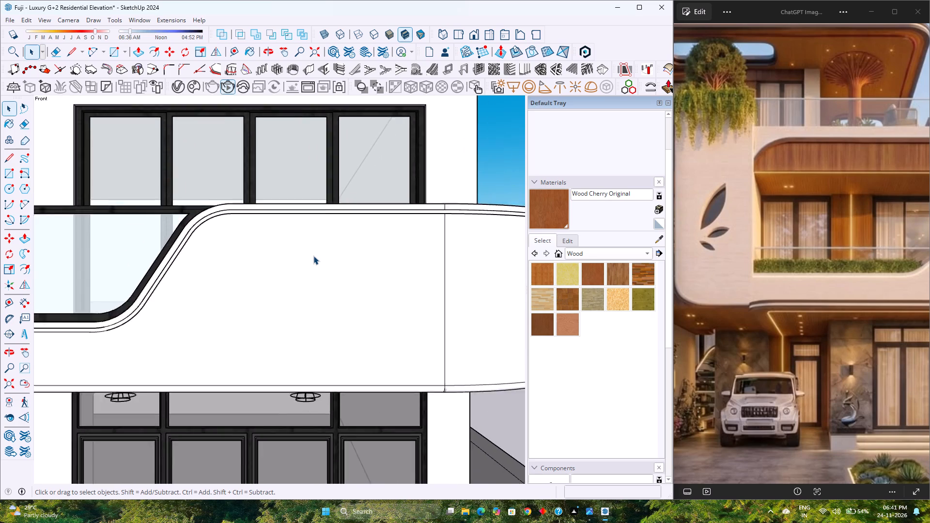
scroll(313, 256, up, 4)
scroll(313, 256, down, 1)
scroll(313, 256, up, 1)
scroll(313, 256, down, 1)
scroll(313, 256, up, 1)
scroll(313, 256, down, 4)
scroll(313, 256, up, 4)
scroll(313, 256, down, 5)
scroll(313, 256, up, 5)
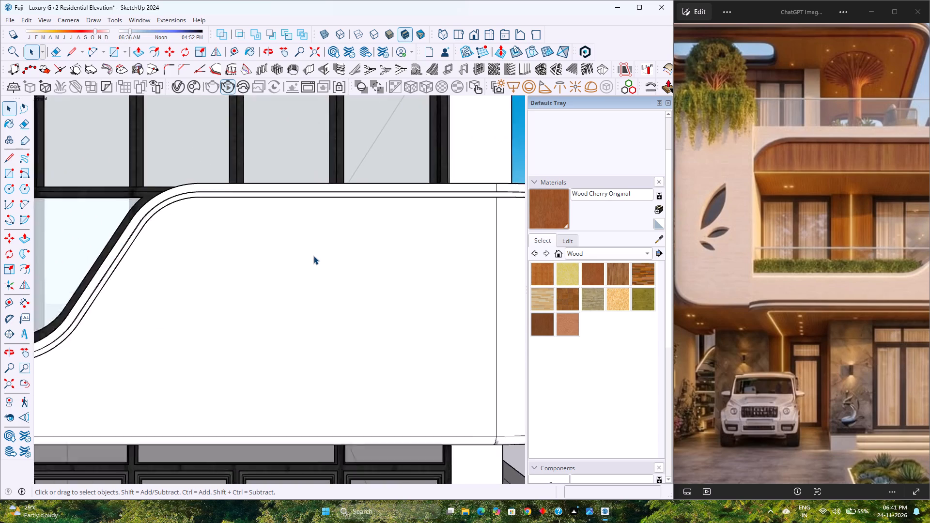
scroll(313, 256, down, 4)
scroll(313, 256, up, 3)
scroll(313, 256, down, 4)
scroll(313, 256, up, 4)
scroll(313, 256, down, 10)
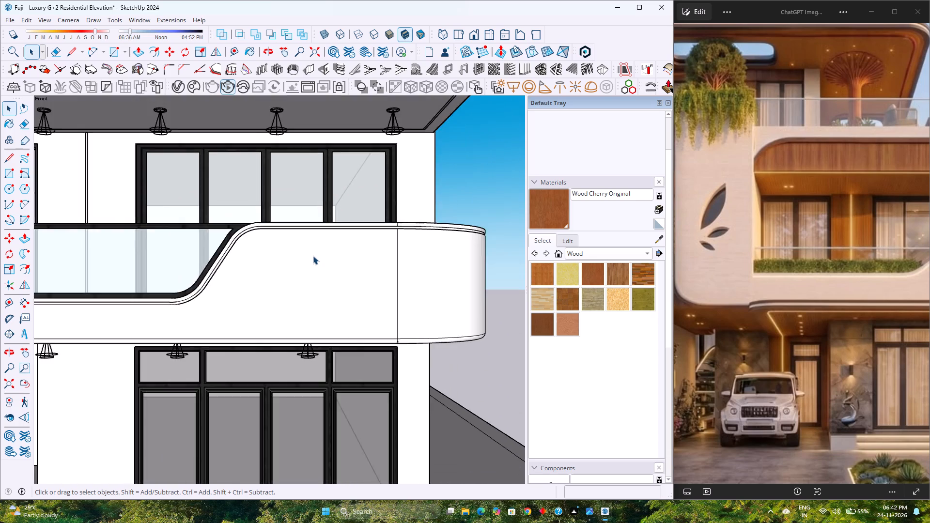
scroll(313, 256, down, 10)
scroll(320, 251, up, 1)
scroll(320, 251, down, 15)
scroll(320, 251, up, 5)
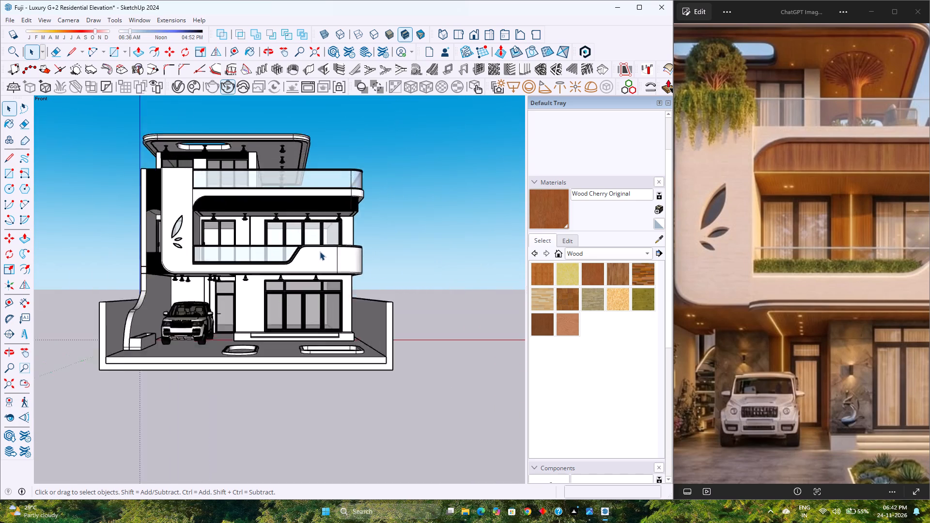
Examine the whole house and its boundary walls from a distance in the front elevation.
scroll(320, 251, down, 5)
scroll(320, 251, up, 5)
scroll(320, 251, down, 5)
scroll(320, 252, up, 2)
scroll(316, 256, down, 4)
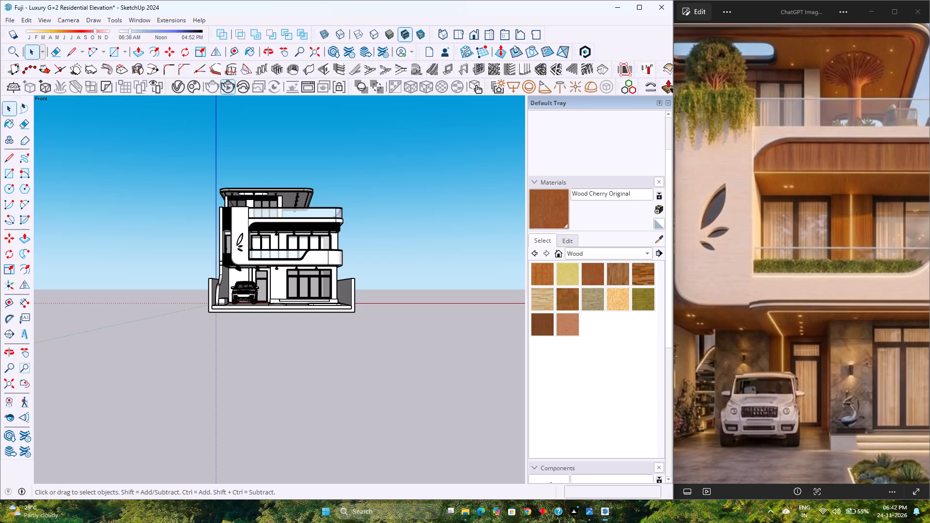
scroll(672, 522, down, 3)
scroll(672, 522, up, 4)
scroll(672, 522, down, 4)
scroll(672, 522, up, 3)
scroll(672, 522, down, 4)
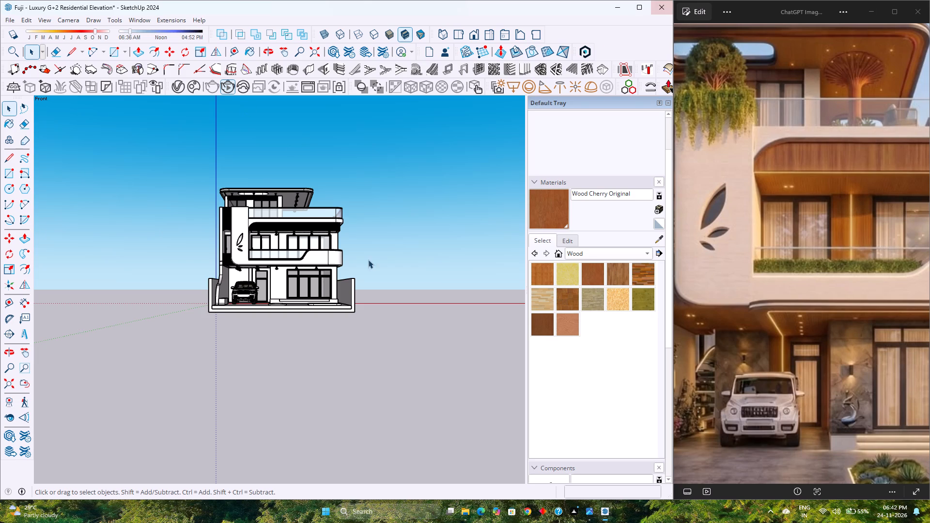
scroll(300, 359, up, 3)
scroll(300, 359, down, 4)
scroll(300, 359, up, 2)
scroll(300, 359, down, 1)
scroll(302, 133, up, 2)
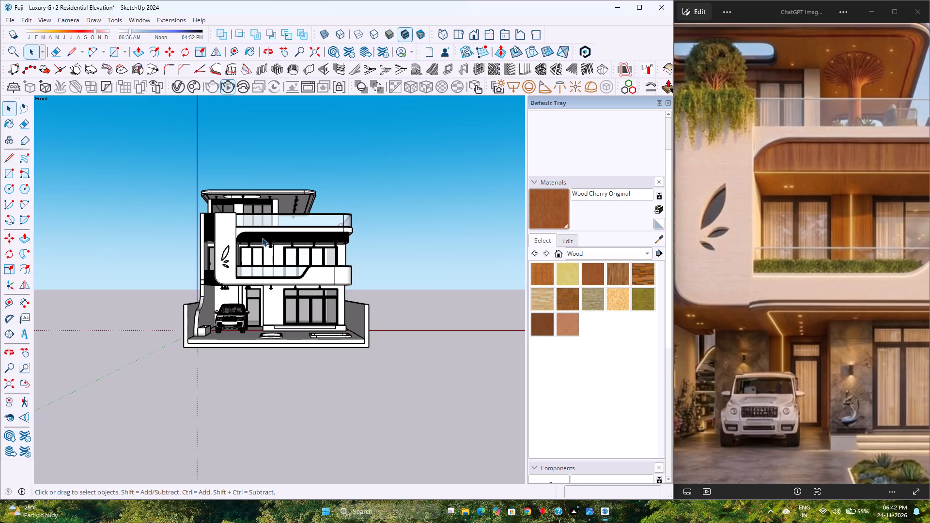
scroll(262, 238, up, 3)
scroll(262, 238, down, 4)
scroll(262, 238, up, 4)
scroll(262, 238, down, 3)
scroll(262, 238, up, 3)
scroll(262, 238, down, 4)
scroll(262, 238, up, 4)
scroll(262, 237, down, 3)
scroll(262, 237, up, 2)
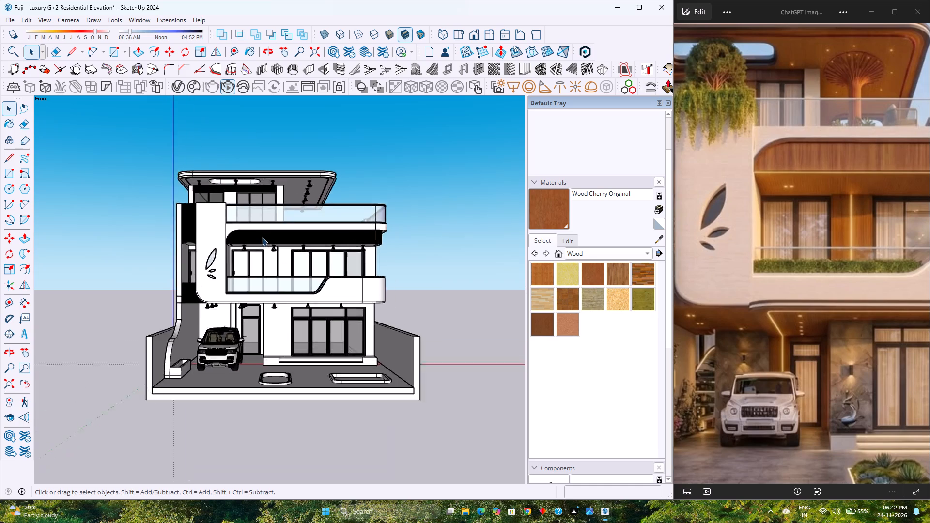
Examine the front elevation around the dark band between the second-floor glass railing and the first-floor windows.
scroll(262, 237, up, 1)
scroll(262, 237, down, 4)
scroll(262, 237, up, 4)
scroll(262, 236, down, 4)
scroll(262, 236, up, 4)
scroll(262, 236, down, 4)
scroll(262, 236, up, 4)
scroll(262, 236, down, 3)
scroll(262, 236, up, 2)
scroll(262, 236, down, 3)
scroll(262, 236, up, 2)
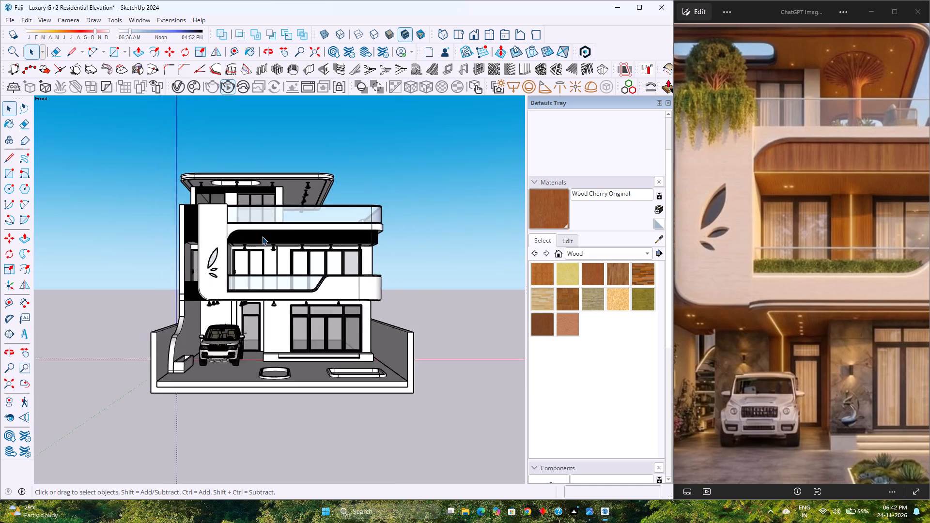
scroll(262, 236, up, 2)
scroll(262, 236, down, 3)
scroll(262, 236, up, 3)
scroll(262, 236, down, 4)
scroll(262, 236, up, 3)
scroll(262, 236, down, 3)
scroll(262, 236, up, 3)
scroll(262, 236, down, 3)
scroll(262, 236, up, 3)
scroll(262, 236, down, 4)
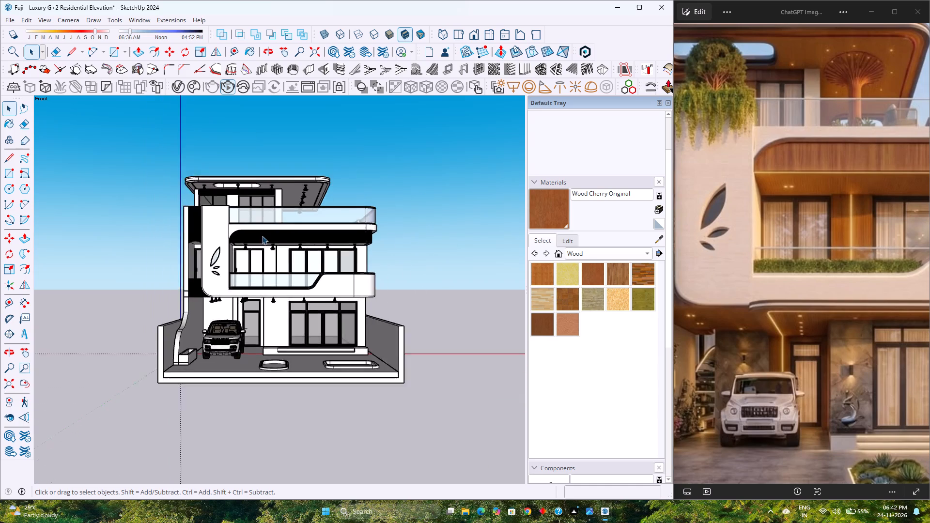
scroll(262, 236, up, 4)
scroll(262, 236, down, 4)
scroll(262, 236, up, 4)
scroll(262, 236, down, 3)
scroll(262, 236, up, 3)
scroll(262, 236, down, 4)
scroll(262, 236, up, 4)
scroll(262, 236, down, 2)
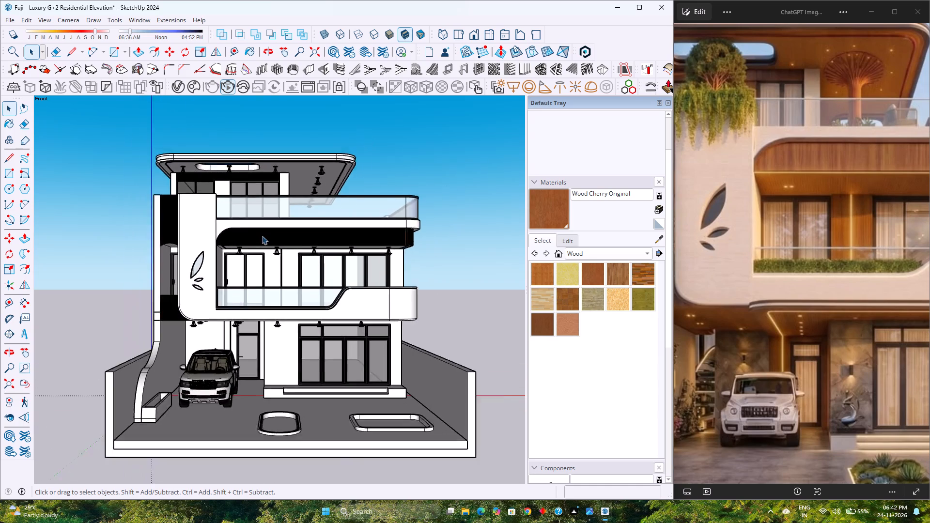
Examine the slatted wood band, leaf-shaped wall cutouts and curved balcony parapet closer up in the front elevation.
scroll(262, 236, down, 2)
scroll(262, 236, up, 4)
scroll(262, 236, down, 4)
scroll(262, 236, up, 4)
scroll(262, 236, down, 4)
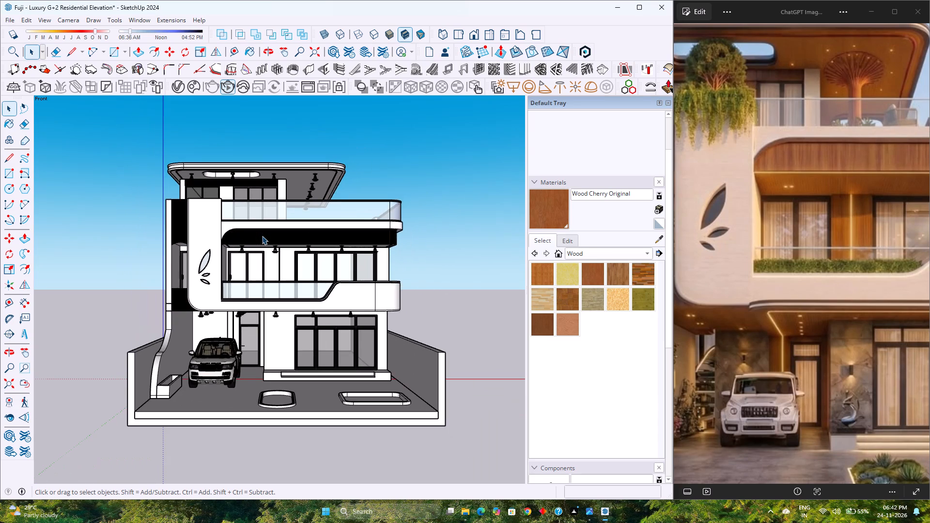
scroll(262, 236, up, 3)
scroll(262, 236, down, 3)
scroll(262, 236, up, 3)
scroll(262, 236, down, 3)
scroll(262, 236, up, 4)
scroll(262, 236, down, 2)
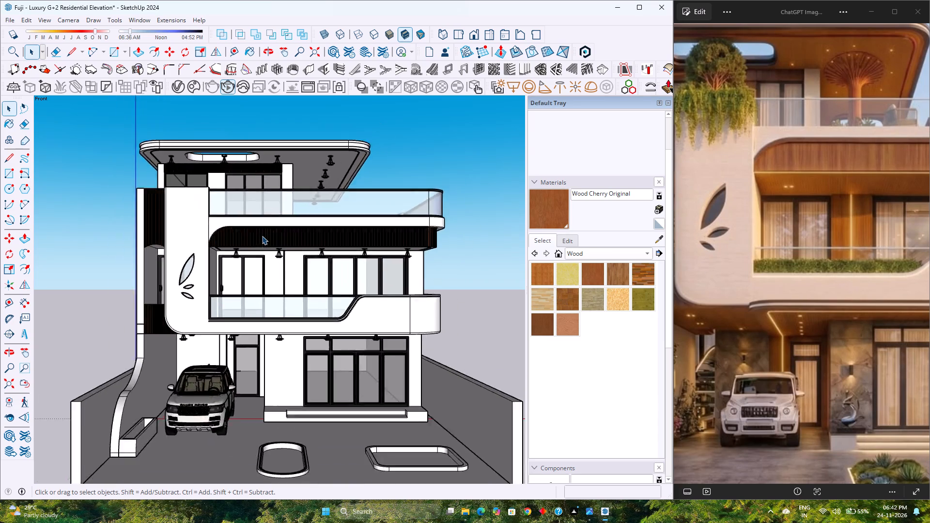
scroll(262, 236, down, 2)
scroll(262, 236, up, 4)
scroll(262, 236, down, 3)
scroll(262, 236, up, 2)
scroll(262, 236, down, 3)
scroll(262, 236, up, 4)
scroll(262, 236, down, 4)
scroll(262, 236, up, 3)
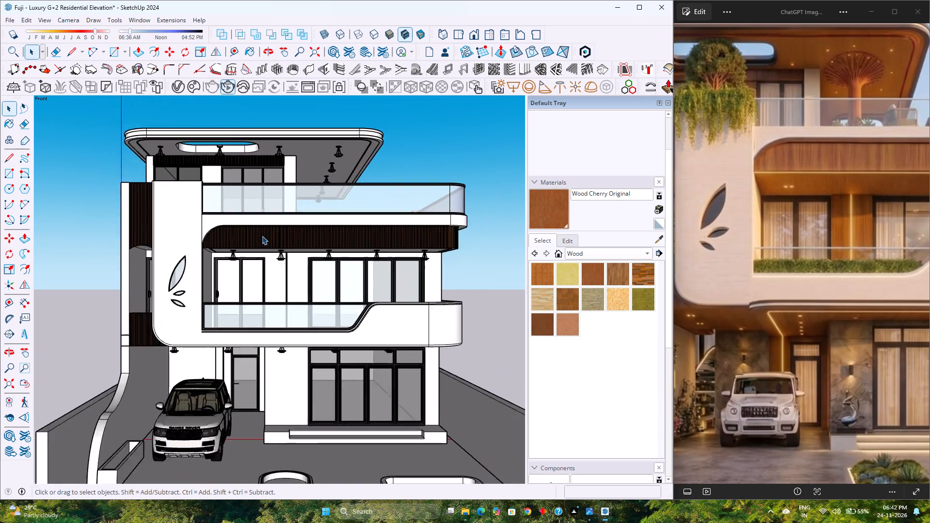
scroll(262, 236, down, 3)
scroll(262, 236, up, 3)
scroll(262, 236, down, 3)
scroll(262, 236, up, 3)
scroll(262, 236, down, 3)
scroll(262, 236, up, 3)
scroll(262, 236, down, 3)
scroll(262, 236, up, 3)
scroll(262, 236, down, 2)
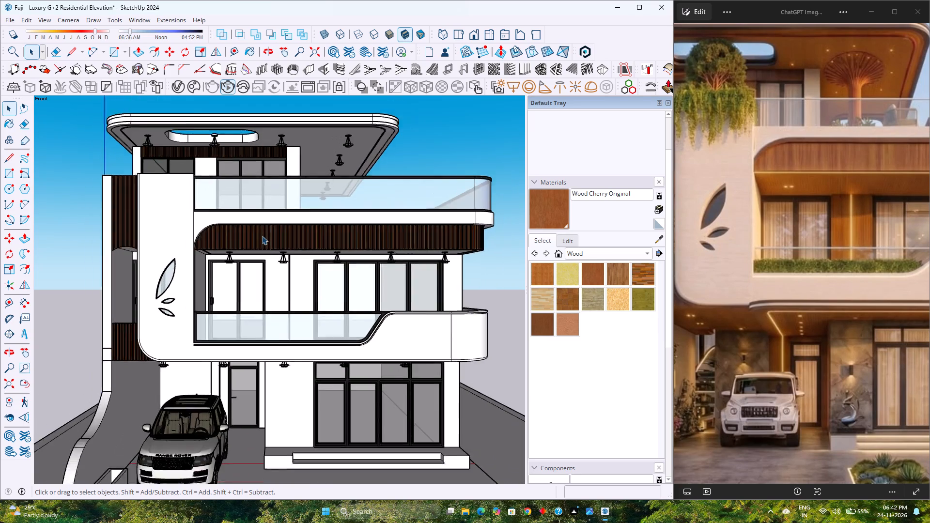
scroll(262, 236, down, 1)
scroll(262, 236, up, 3)
scroll(262, 236, down, 4)
scroll(262, 236, up, 4)
scroll(262, 236, down, 3)
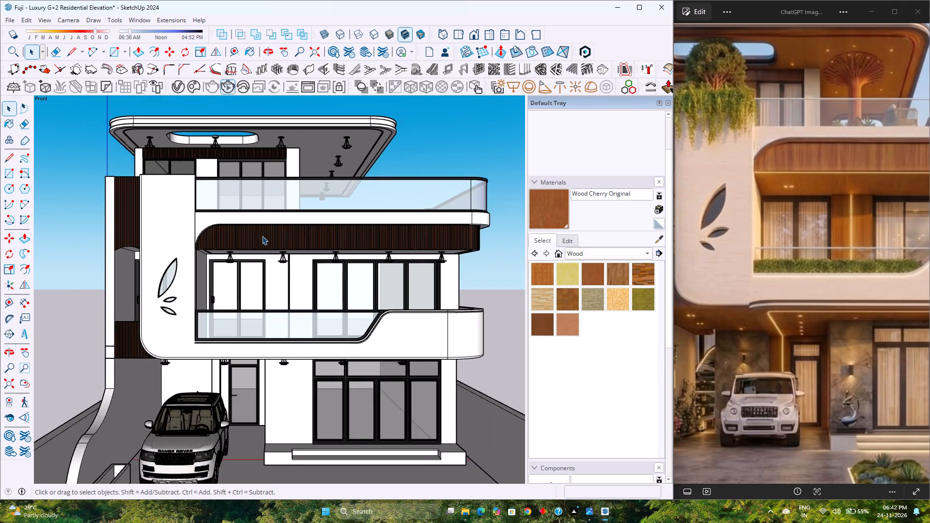
scroll(262, 236, up, 3)
scroll(262, 236, down, 4)
scroll(262, 236, up, 4)
scroll(262, 235, down, 4)
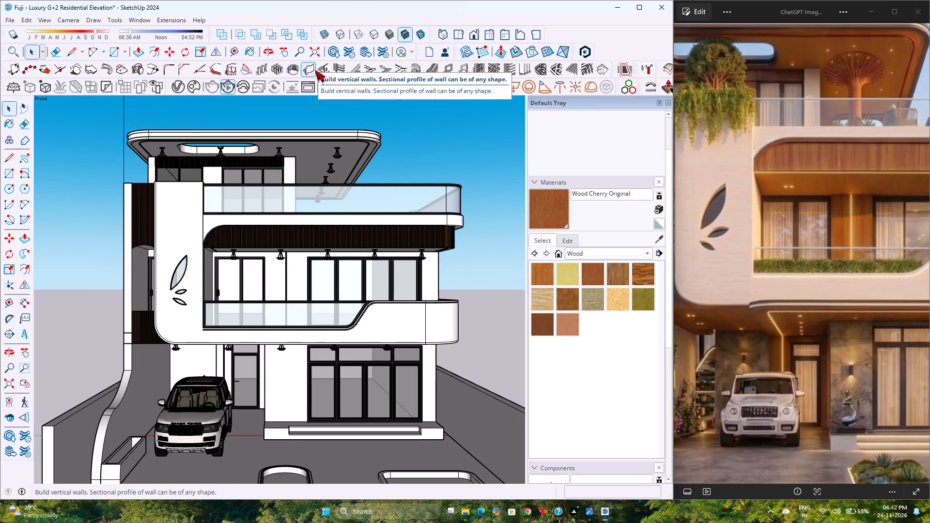
Examine the whole front facade from a slightly lower viewing angle, including the balcony undersides and roof overhang.
scroll(230, 357, down, 6)
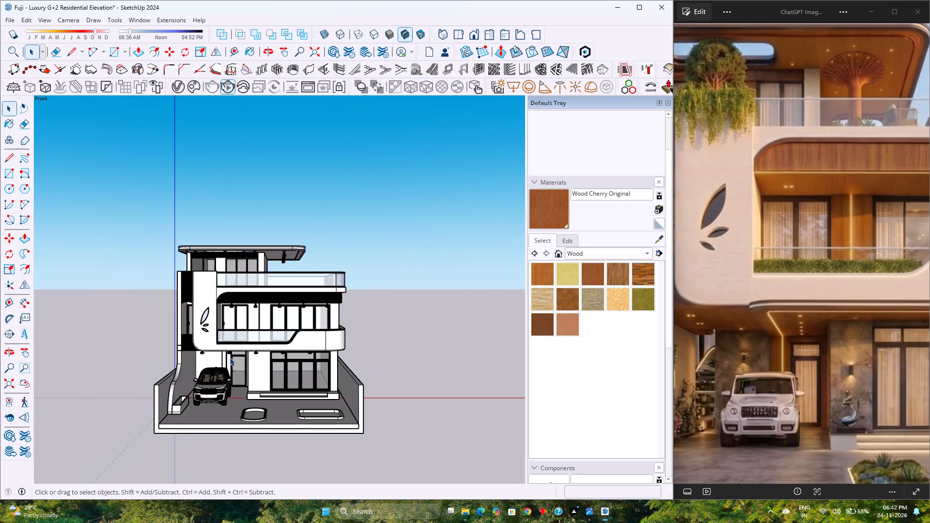
scroll(230, 357, up, 4)
scroll(230, 357, down, 4)
scroll(230, 357, up, 5)
scroll(230, 357, down, 5)
scroll(230, 357, up, 4)
scroll(230, 357, down, 5)
middle_drag(231, 388, 232, 363)
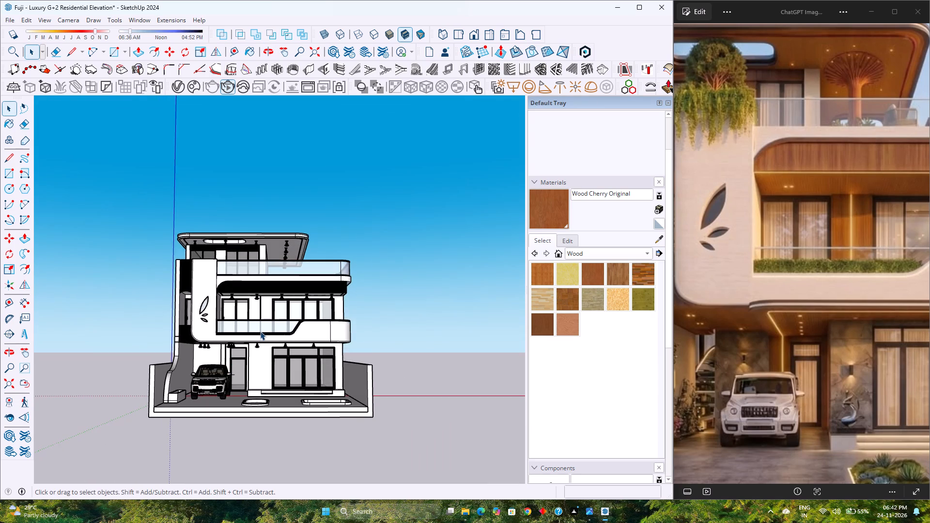
scroll(260, 331, up, 4)
scroll(260, 332, down, 3)
scroll(253, 360, up, 3)
scroll(253, 360, down, 4)
scroll(253, 360, up, 4)
scroll(253, 360, down, 4)
scroll(253, 360, up, 4)
scroll(253, 360, down, 2)
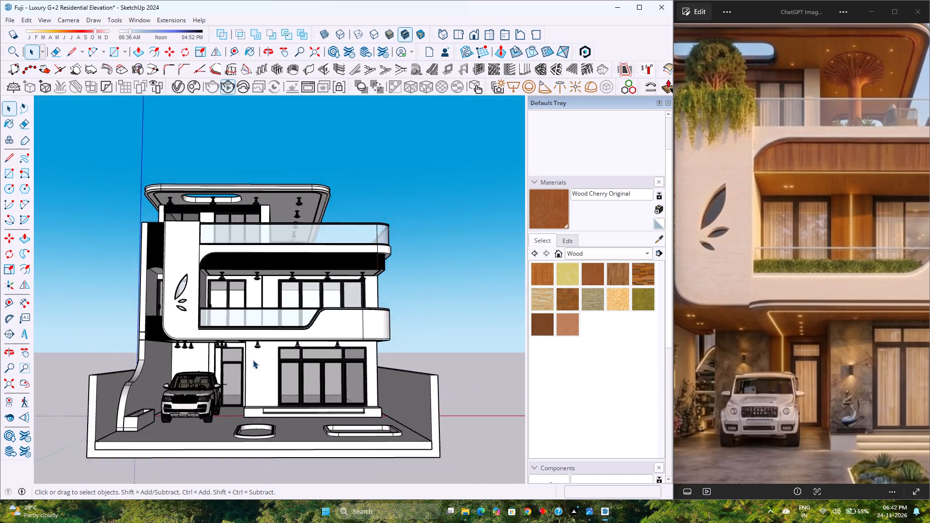
scroll(253, 360, down, 2)
scroll(253, 360, up, 4)
scroll(252, 361, down, 3)
scroll(252, 362, up, 4)
scroll(252, 362, down, 4)
scroll(252, 363, up, 4)
scroll(251, 363, down, 5)
scroll(251, 363, up, 5)
scroll(251, 363, down, 5)
scroll(251, 363, up, 4)
scroll(251, 363, down, 4)
scroll(251, 363, up, 3)
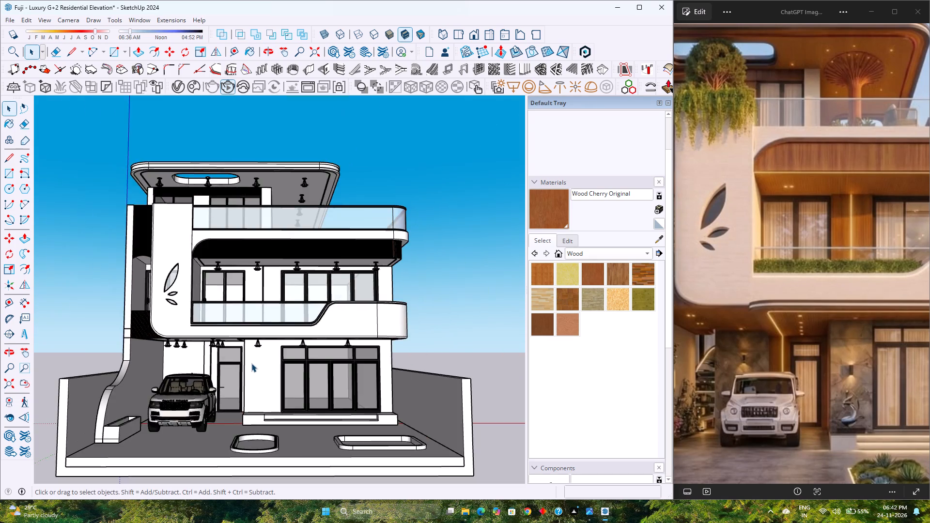
scroll(251, 363, up, 1)
scroll(251, 363, down, 4)
scroll(251, 363, up, 4)
scroll(251, 363, down, 4)
scroll(251, 363, up, 4)
scroll(251, 363, down, 4)
scroll(251, 363, up, 4)
scroll(251, 363, down, 5)
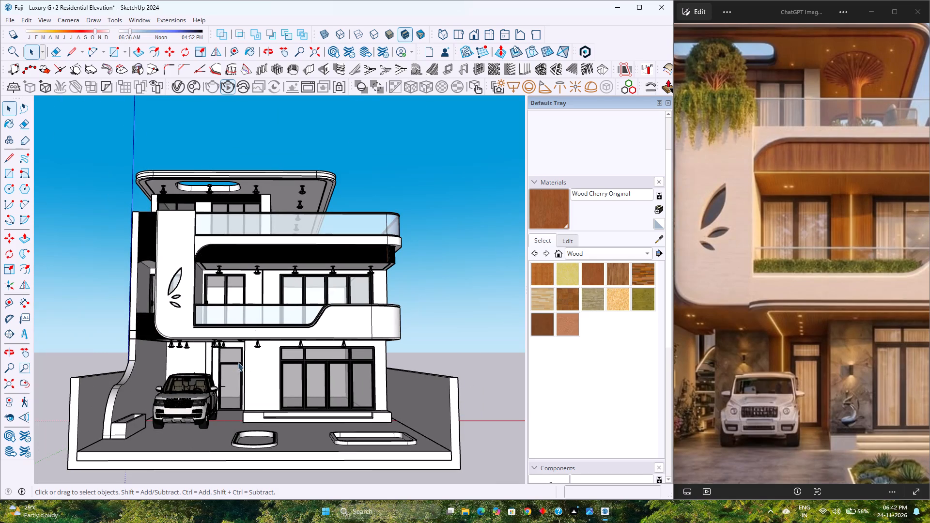
Examine the ground-floor entrance door, car porch and pendant lights below the first-floor balcony from the low front angle.
scroll(230, 361, down, 4)
scroll(230, 361, up, 4)
scroll(230, 361, down, 3)
scroll(230, 361, up, 5)
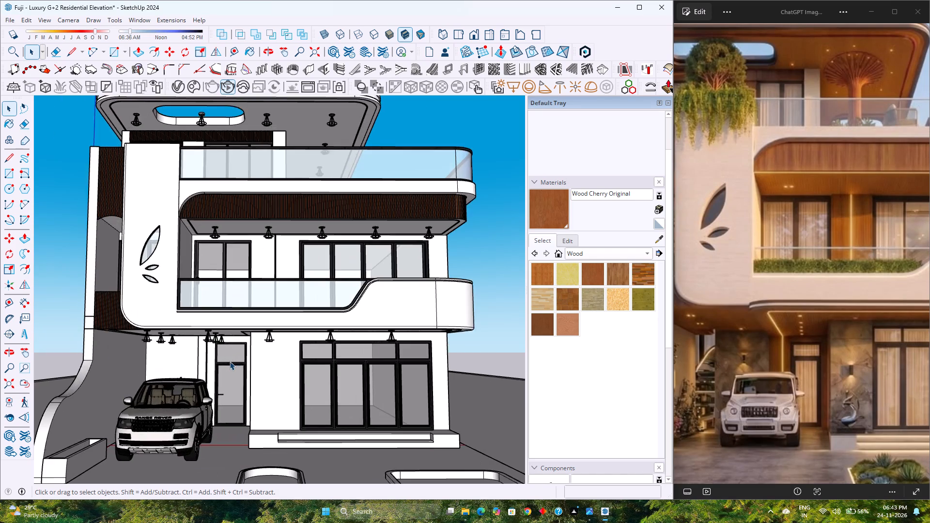
scroll(230, 361, down, 4)
scroll(230, 361, up, 4)
scroll(230, 361, down, 4)
scroll(230, 361, up, 4)
scroll(230, 361, down, 6)
scroll(230, 361, up, 5)
scroll(230, 361, down, 5)
scroll(230, 361, up, 3)
scroll(230, 361, down, 4)
scroll(230, 361, up, 6)
scroll(230, 361, down, 6)
scroll(230, 361, up, 2)
scroll(230, 361, down, 1)
scroll(230, 361, up, 2)
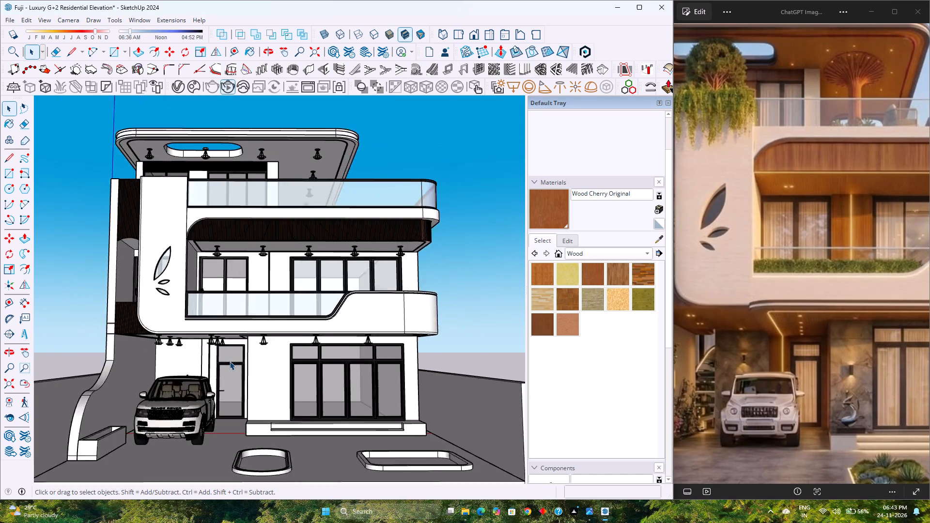
scroll(230, 361, up, 1)
scroll(230, 361, down, 4)
scroll(230, 361, up, 4)
scroll(230, 361, down, 4)
scroll(230, 361, up, 4)
scroll(230, 361, down, 3)
scroll(230, 361, up, 3)
scroll(230, 361, down, 4)
scroll(230, 361, up, 4)
scroll(230, 361, down, 4)
scroll(230, 361, up, 4)
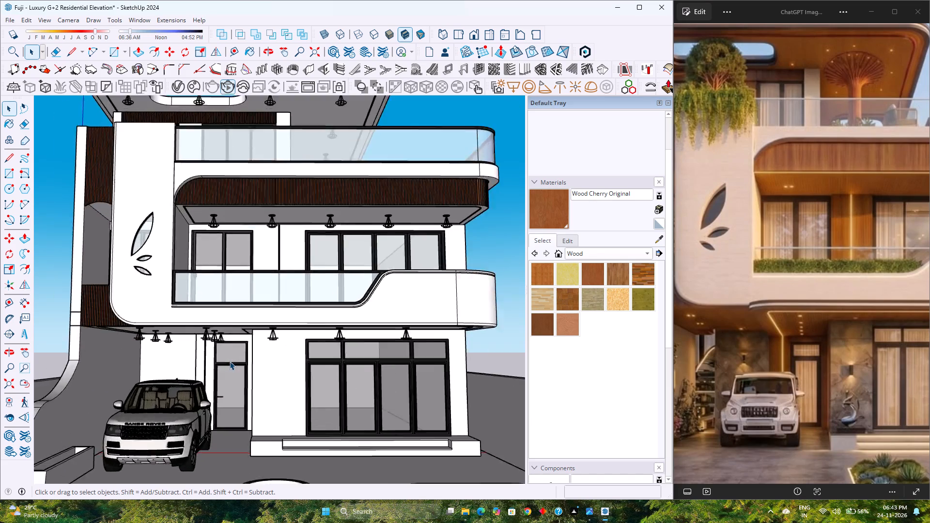
Examine the front facade around the ground-floor entrance door, both close up and with the whole house and plot in view.
scroll(230, 361, down, 4)
scroll(230, 361, up, 4)
scroll(230, 361, down, 4)
scroll(230, 361, up, 5)
scroll(230, 361, down, 5)
scroll(230, 361, up, 5)
scroll(230, 361, down, 5)
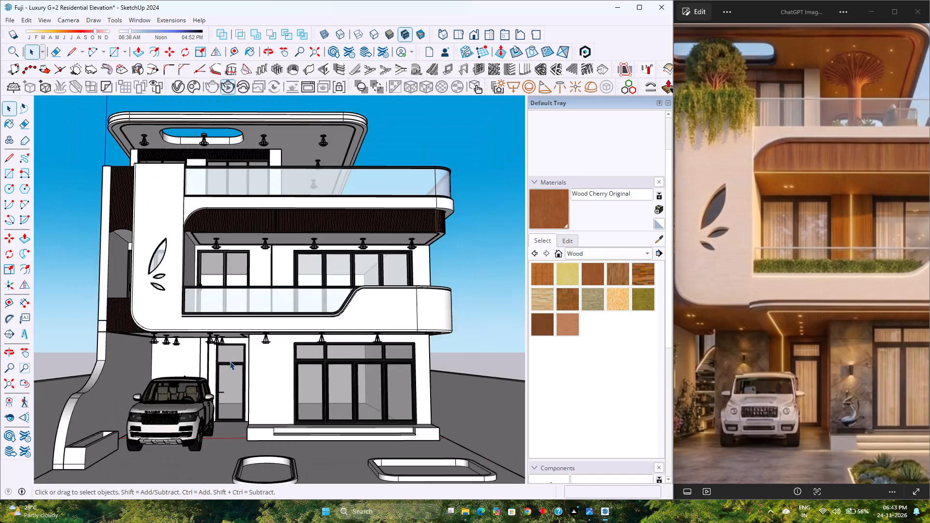
scroll(230, 361, up, 5)
scroll(230, 361, down, 5)
scroll(230, 361, up, 5)
scroll(230, 361, down, 6)
scroll(230, 361, up, 5)
scroll(230, 361, down, 5)
scroll(230, 361, up, 3)
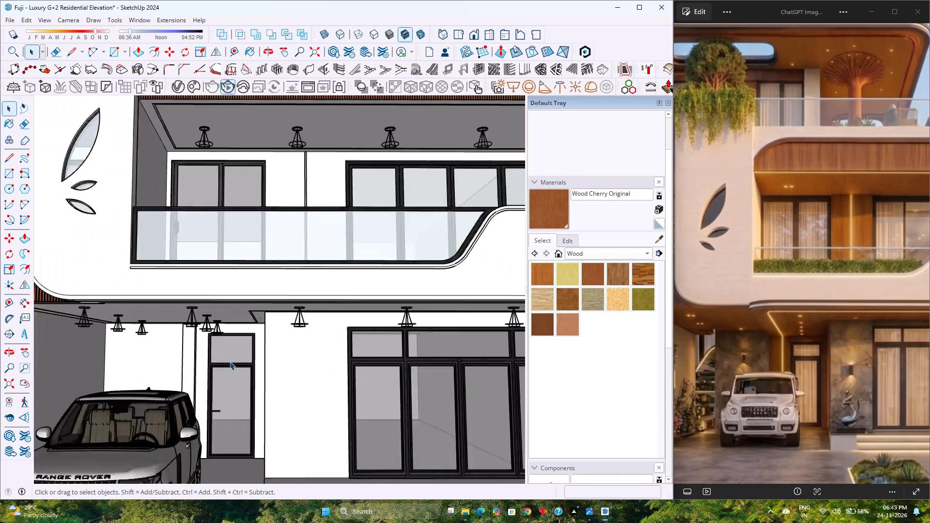
scroll(230, 361, up, 2)
scroll(230, 361, down, 5)
scroll(230, 361, up, 4)
scroll(230, 361, down, 11)
scroll(230, 361, up, 6)
scroll(230, 361, down, 6)
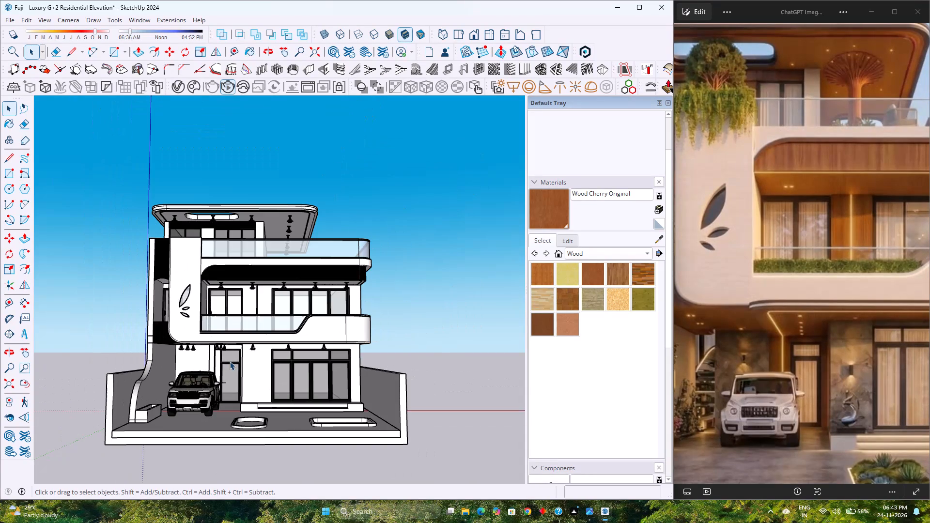
scroll(230, 361, up, 6)
scroll(230, 361, down, 5)
scroll(230, 361, up, 4)
scroll(230, 361, down, 5)
scroll(230, 361, up, 2)
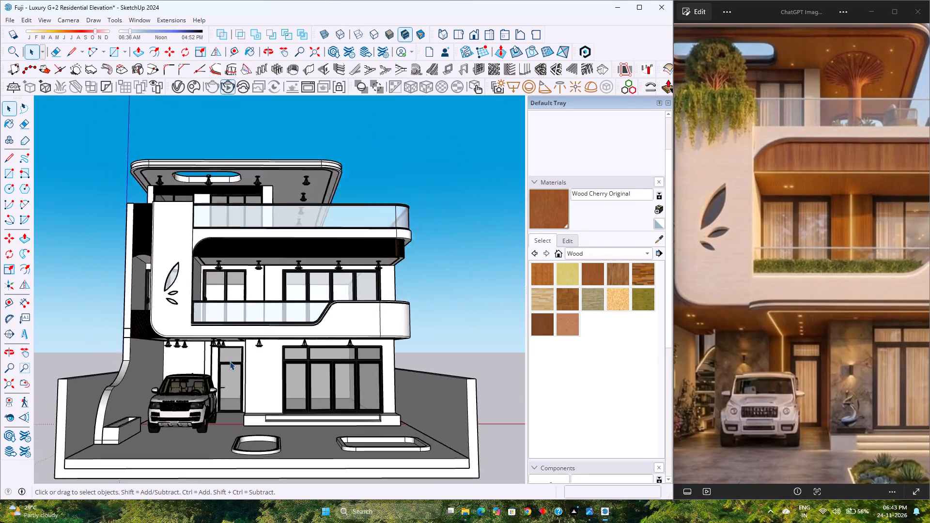
scroll(230, 361, up, 3)
scroll(230, 361, down, 5)
scroll(230, 361, up, 6)
scroll(230, 361, down, 6)
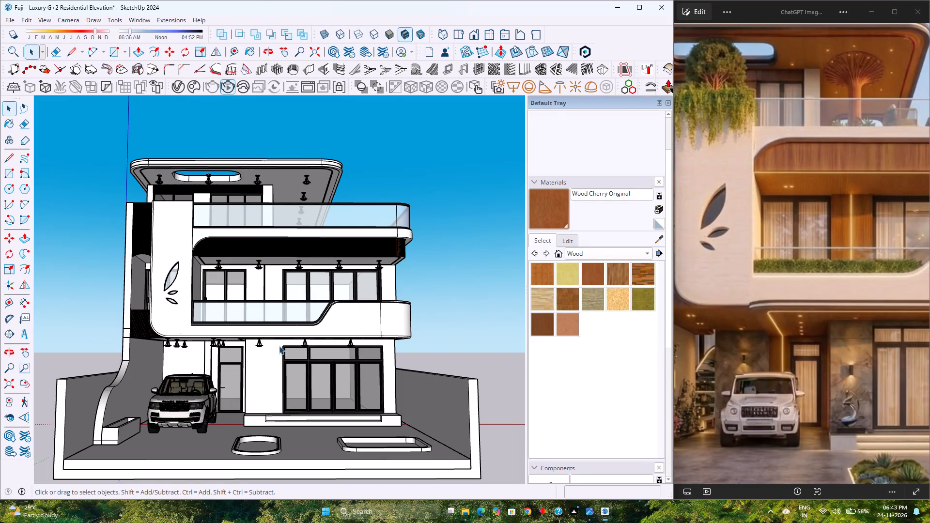
Examine the car porch, its ceiling pendant lights and the slatted wood cladding beside the curved wall with leaf cutouts.
scroll(154, 359, up, 4)
scroll(154, 359, down, 5)
scroll(154, 359, up, 5)
scroll(154, 359, down, 5)
scroll(154, 359, up, 4)
scroll(154, 359, down, 4)
scroll(154, 359, up, 6)
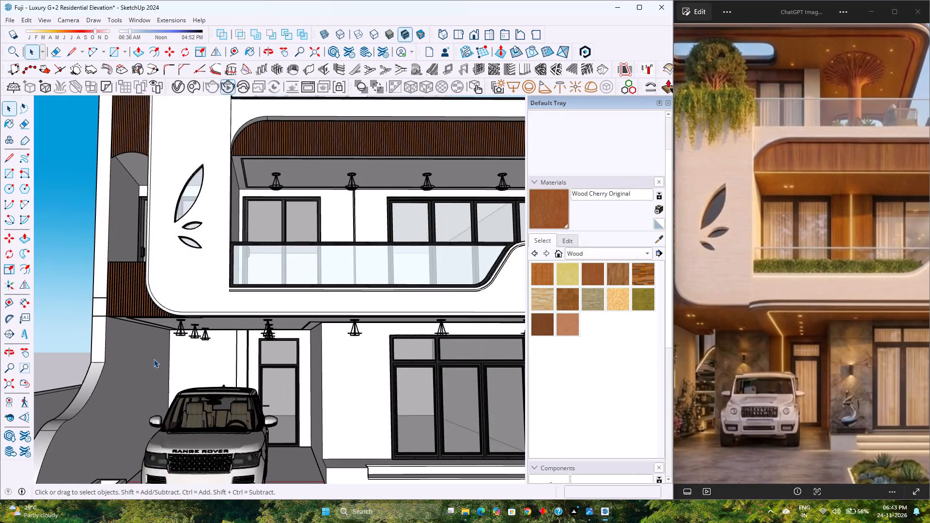
scroll(154, 359, down, 6)
scroll(154, 359, up, 10)
scroll(191, 357, down, 3)
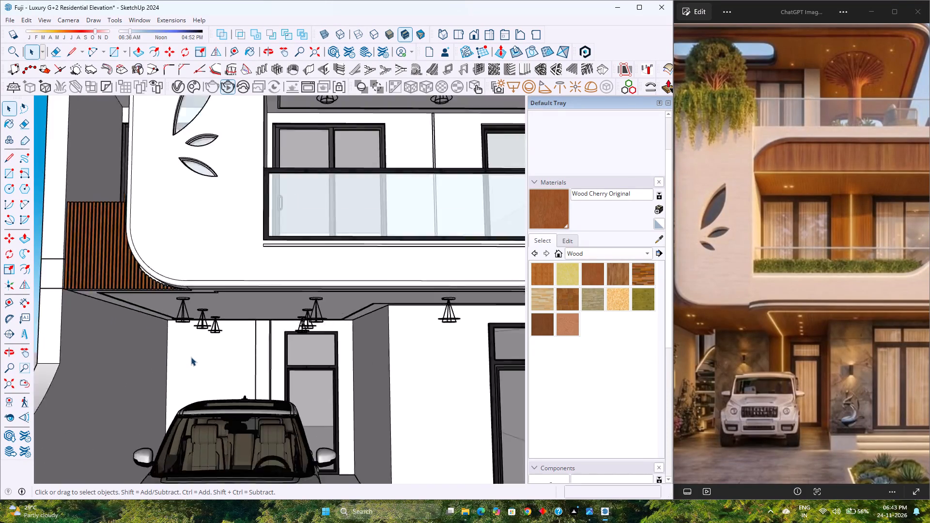
scroll(191, 357, down, 17)
scroll(191, 359, up, 10)
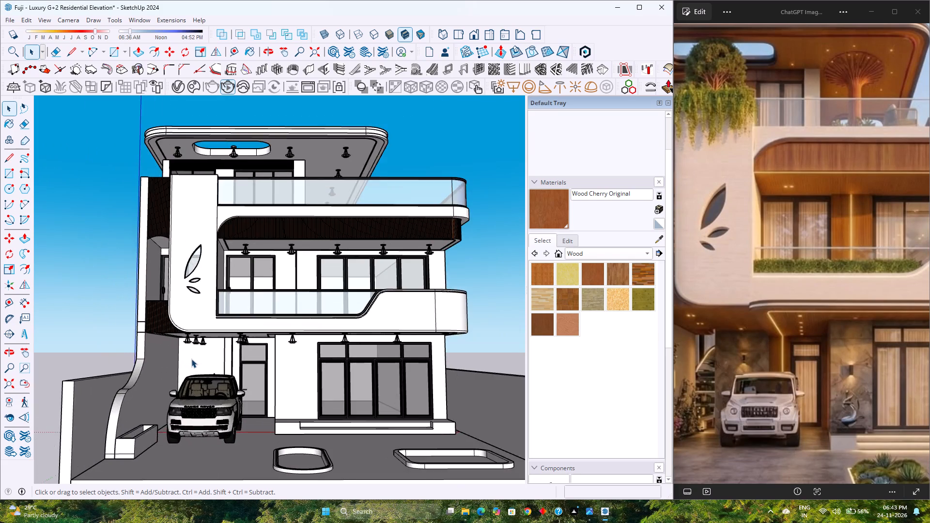
scroll(191, 359, down, 10)
scroll(192, 359, up, 16)
scroll(193, 360, down, 3)
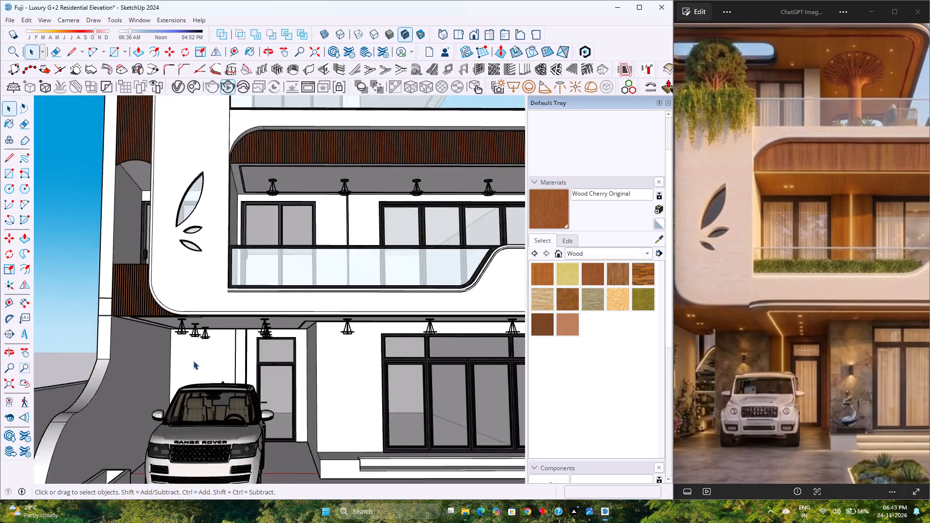
scroll(193, 361, down, 6)
scroll(252, 357, down, 1)
Examine the house from a front-corner angle, checking the curved balconies, slatted wood band, side wall and boundary wall.
middle_drag(374, 402, 256, 391)
scroll(253, 381, up, 4)
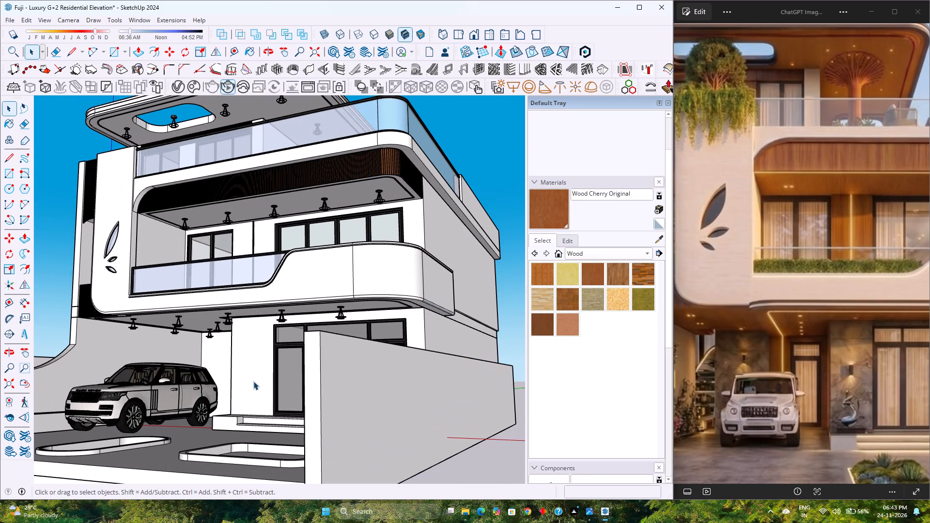
middle_drag(253, 381, 252, 392)
scroll(252, 392, down, 2)
scroll(252, 392, up, 4)
scroll(252, 392, down, 5)
scroll(252, 392, up, 5)
scroll(252, 392, down, 4)
scroll(252, 392, up, 4)
scroll(252, 392, down, 4)
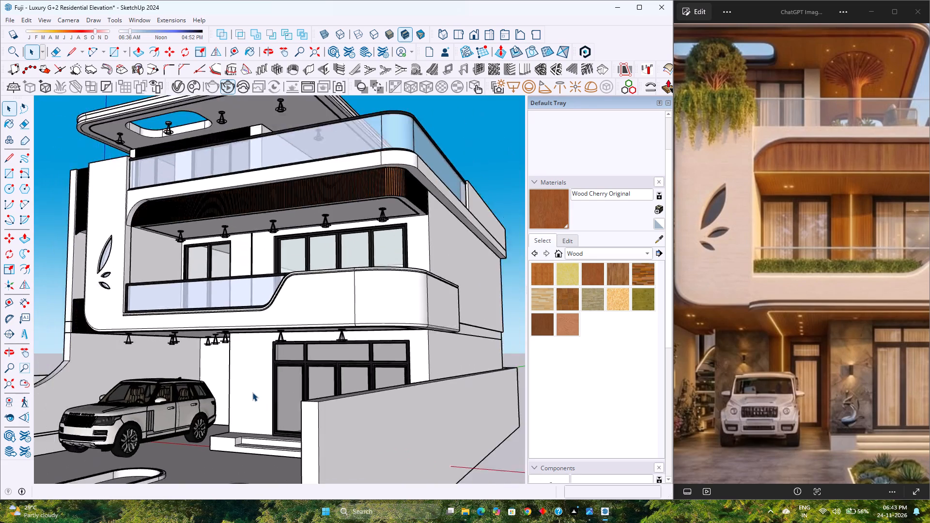
scroll(252, 392, up, 4)
scroll(252, 392, down, 5)
scroll(252, 392, up, 5)
scroll(252, 392, down, 5)
scroll(252, 392, up, 4)
scroll(252, 392, down, 4)
scroll(252, 392, up, 4)
scroll(252, 392, down, 1)
scroll(252, 392, up, 1)
scroll(252, 392, down, 3)
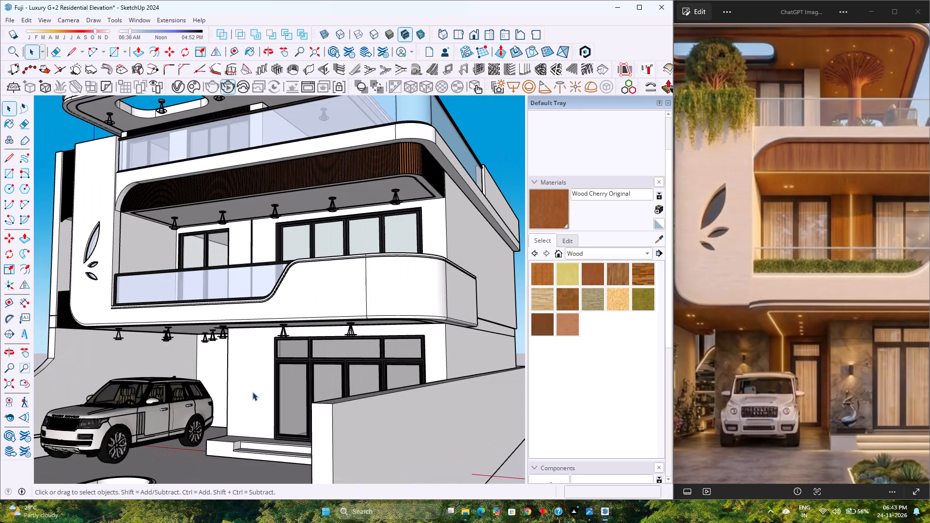
scroll(252, 392, up, 6)
scroll(252, 392, down, 10)
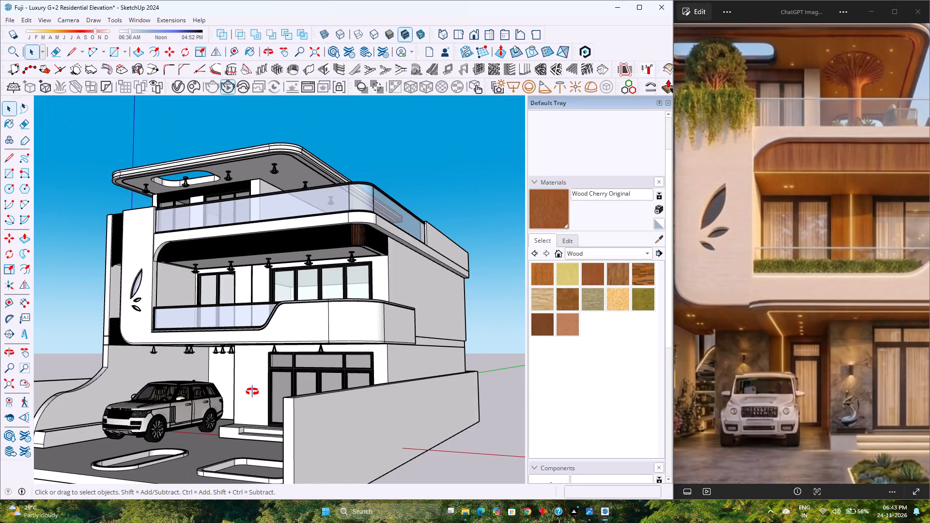
Switch to the standard Front view and examine the facade, ground-floor windows, entrance steps and planter outlines.
middle_drag(252, 392, 323, 396)
scroll(324, 395, down, 2)
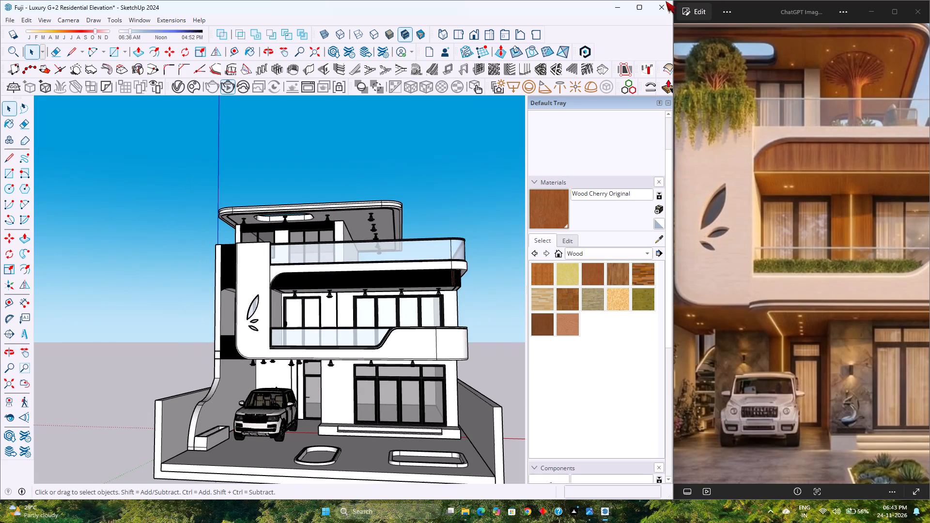
click(474, 29)
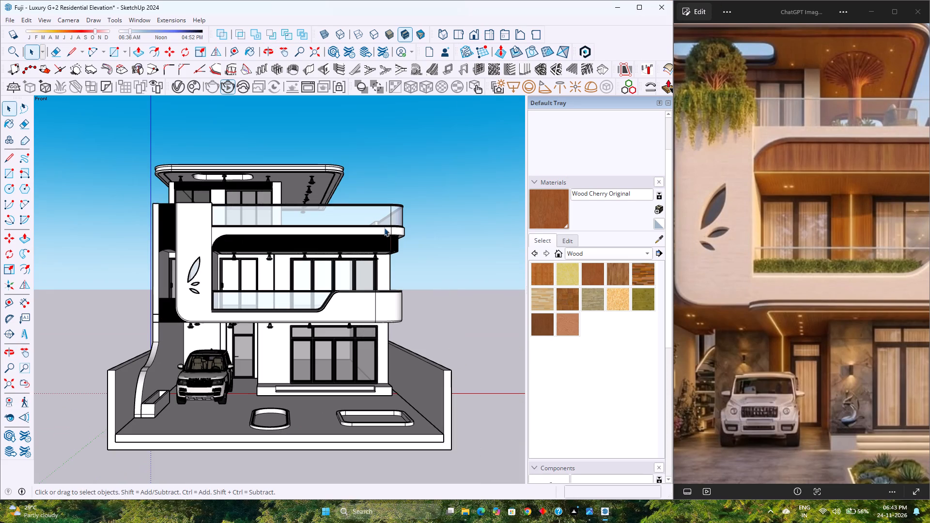
scroll(288, 362, up, 2)
scroll(288, 362, down, 3)
scroll(288, 362, up, 3)
scroll(288, 362, down, 4)
scroll(288, 362, up, 4)
scroll(288, 362, down, 4)
scroll(288, 362, up, 4)
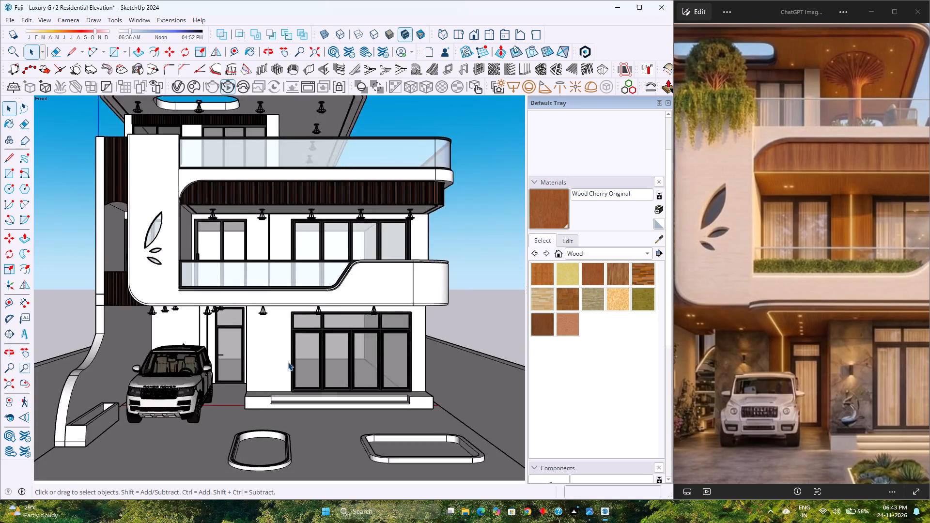
scroll(288, 362, down, 4)
scroll(288, 362, up, 4)
scroll(288, 362, down, 4)
scroll(288, 362, up, 4)
scroll(288, 362, down, 4)
scroll(288, 362, up, 4)
scroll(288, 362, down, 4)
scroll(288, 362, up, 4)
scroll(288, 362, down, 3)
scroll(288, 362, up, 4)
scroll(288, 362, down, 4)
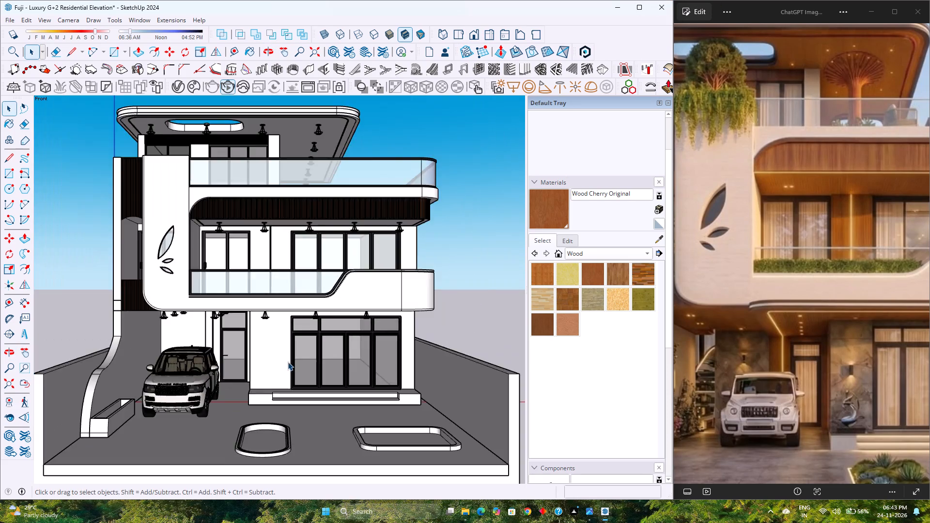
scroll(288, 362, up, 4)
scroll(288, 362, down, 5)
scroll(288, 362, up, 5)
scroll(288, 362, down, 4)
scroll(288, 362, up, 4)
scroll(288, 362, down, 4)
scroll(288, 362, up, 4)
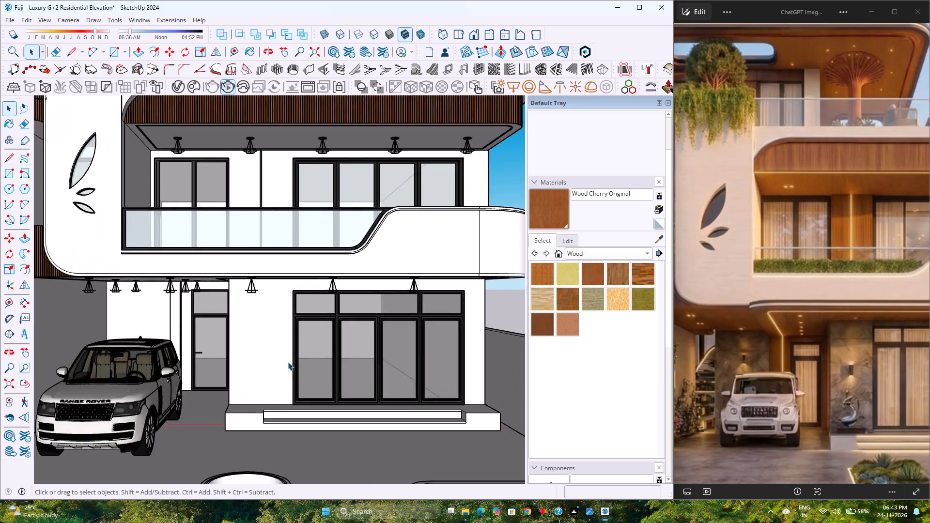
scroll(288, 362, down, 4)
scroll(288, 362, up, 4)
scroll(288, 362, down, 5)
scroll(288, 362, up, 5)
scroll(288, 362, down, 5)
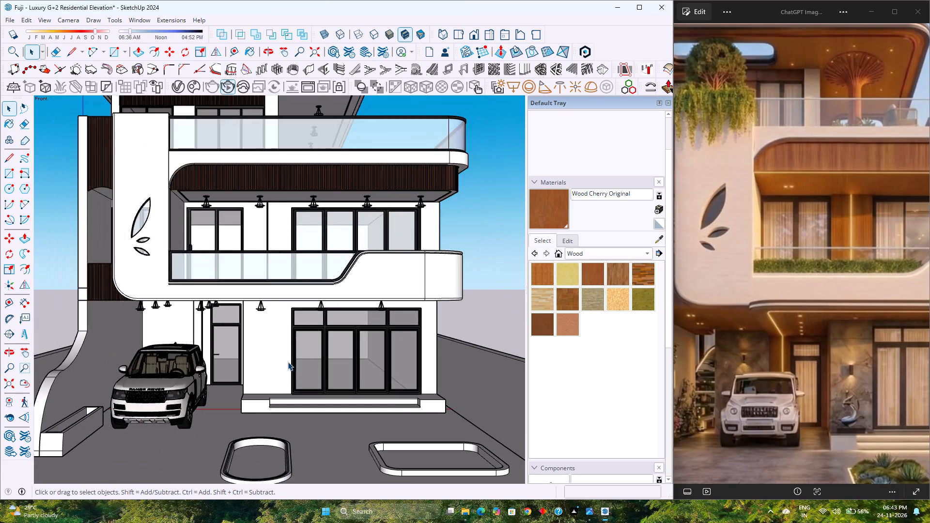
scroll(288, 362, down, 7)
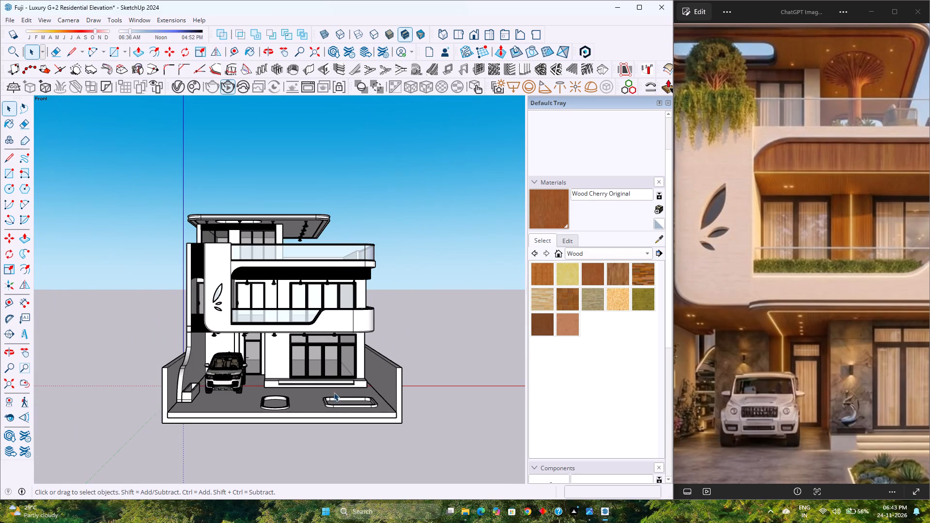
Examine the whole house and plot from a raised front-corner angle, including the roof slab, side wall, driveway and boundary walls.
scroll(338, 381, up, 1)
middle_drag(338, 381, 172, 333)
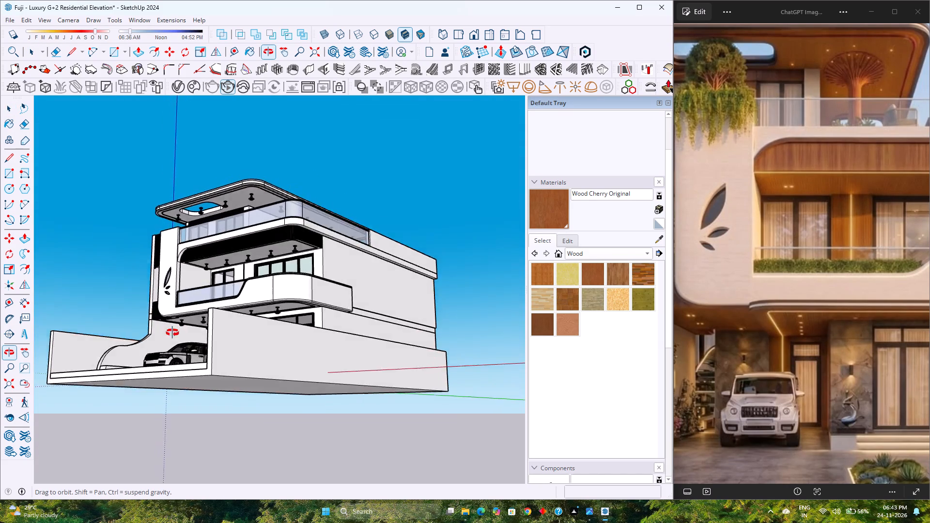
middle_drag(172, 333, 151, 412)
middle_click(151, 412)
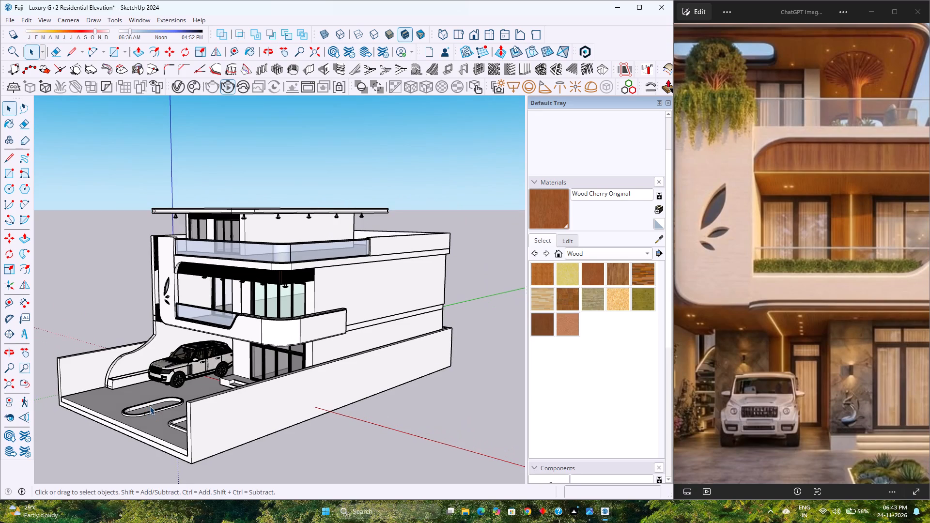
scroll(150, 386, up, 4)
scroll(150, 386, down, 5)
scroll(150, 386, up, 5)
scroll(150, 386, down, 5)
scroll(150, 386, up, 5)
scroll(150, 386, down, 5)
scroll(150, 386, up, 5)
scroll(150, 386, down, 5)
scroll(150, 386, up, 4)
scroll(150, 386, down, 4)
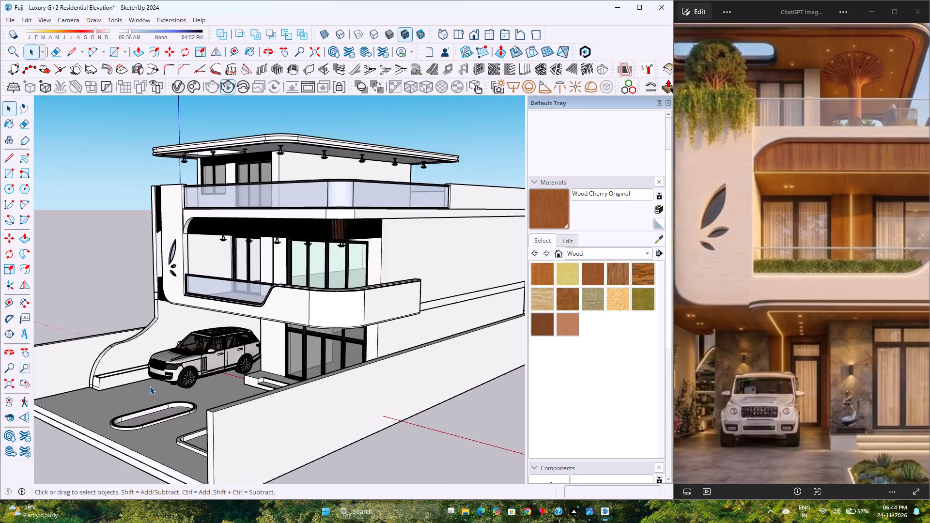
scroll(150, 386, up, 4)
scroll(150, 386, down, 4)
scroll(150, 386, up, 4)
scroll(150, 386, down, 4)
scroll(150, 386, up, 4)
scroll(150, 386, down, 2)
scroll(150, 386, up, 1)
scroll(150, 386, down, 2)
scroll(150, 386, up, 5)
scroll(150, 386, down, 5)
scroll(150, 386, up, 1)
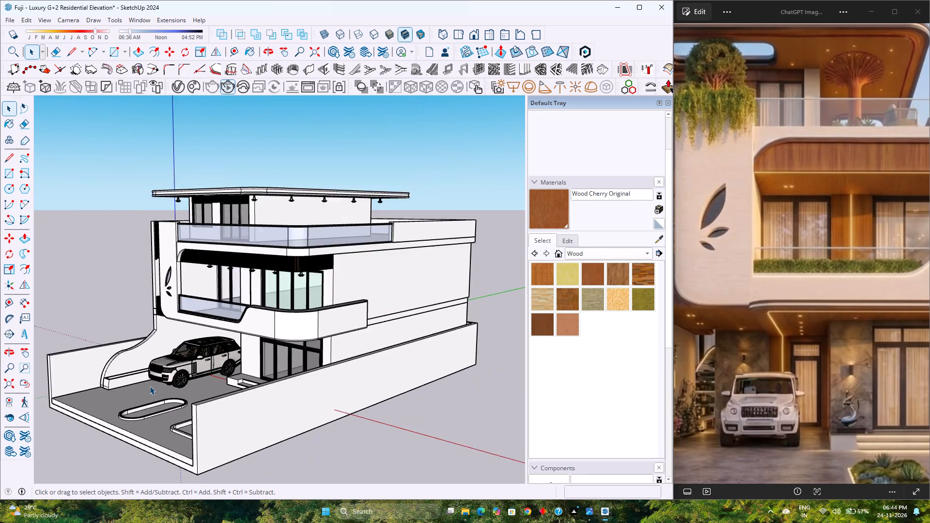
scroll(150, 386, up, 4)
scroll(150, 386, down, 5)
scroll(150, 386, up, 4)
scroll(150, 386, down, 4)
scroll(150, 386, up, 4)
scroll(150, 386, down, 4)
scroll(150, 386, up, 4)
scroll(150, 386, down, 4)
scroll(150, 386, up, 2)
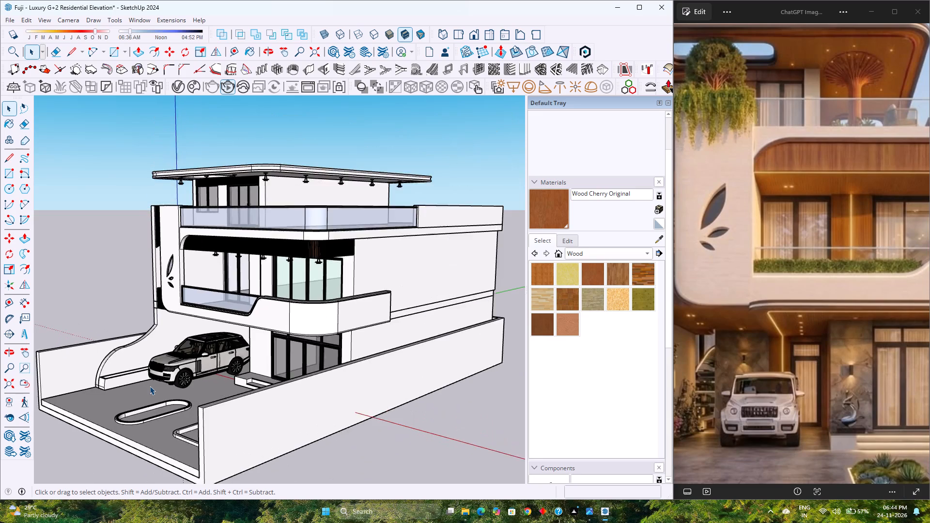
scroll(150, 386, up, 2)
scroll(150, 386, down, 5)
scroll(150, 386, up, 6)
scroll(150, 386, down, 5)
Examine the front facade from a slightly raised angle, including the balconies, ground-floor windows and entrance steps.
middle_drag(150, 386, 312, 398)
scroll(312, 385, up, 5)
scroll(312, 385, down, 5)
scroll(312, 385, up, 4)
scroll(312, 385, down, 4)
scroll(312, 385, up, 4)
scroll(312, 385, down, 5)
scroll(312, 385, up, 4)
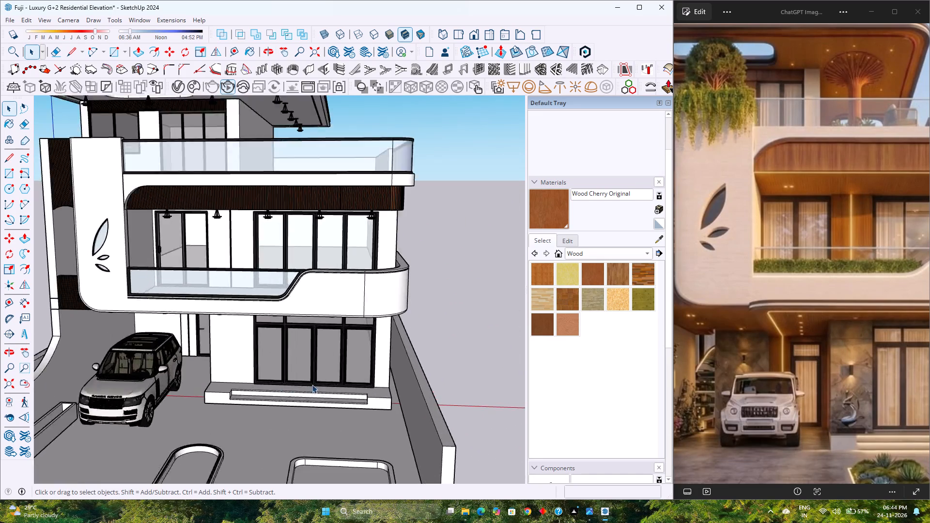
Examine the front elevation and forecourt from the raised angle, checking the balconies, roof slab, parked car, planters and boundary walls.
scroll(312, 385, up, 1)
scroll(312, 385, down, 5)
scroll(312, 385, up, 4)
scroll(312, 385, down, 4)
scroll(312, 385, up, 4)
scroll(312, 385, down, 4)
scroll(312, 385, up, 4)
scroll(312, 385, down, 4)
scroll(312, 385, up, 4)
scroll(312, 385, down, 4)
scroll(312, 385, up, 4)
scroll(312, 385, down, 2)
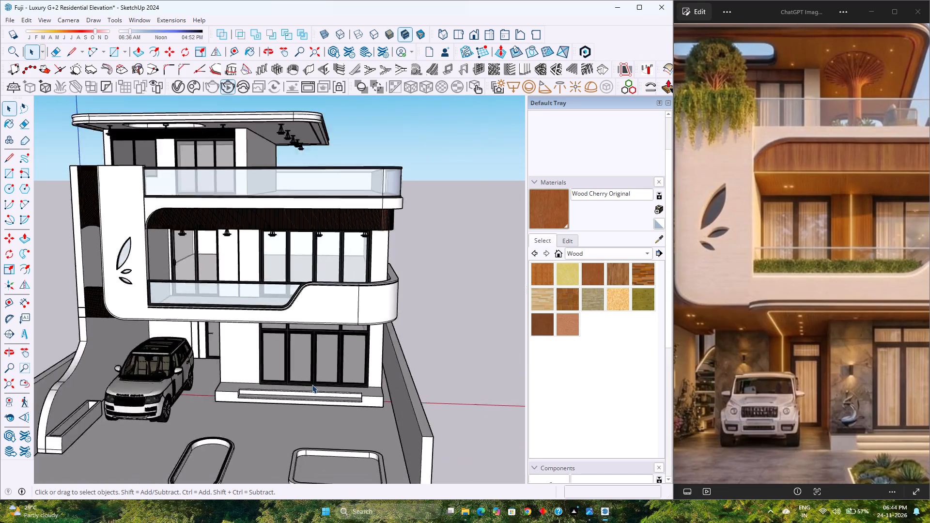
scroll(312, 385, down, 2)
scroll(312, 385, up, 4)
scroll(312, 385, down, 4)
scroll(312, 385, up, 1)
scroll(312, 385, down, 1)
scroll(312, 385, up, 3)
scroll(312, 385, down, 4)
scroll(312, 385, up, 4)
scroll(312, 385, down, 3)
scroll(312, 385, up, 3)
scroll(312, 385, down, 4)
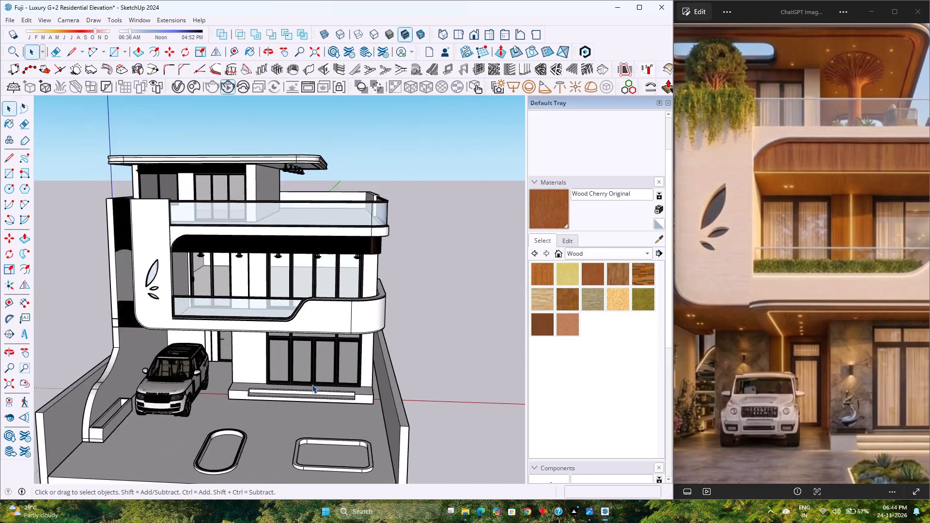
scroll(312, 385, up, 5)
scroll(312, 385, down, 9)
scroll(312, 385, up, 5)
scroll(312, 385, down, 3)
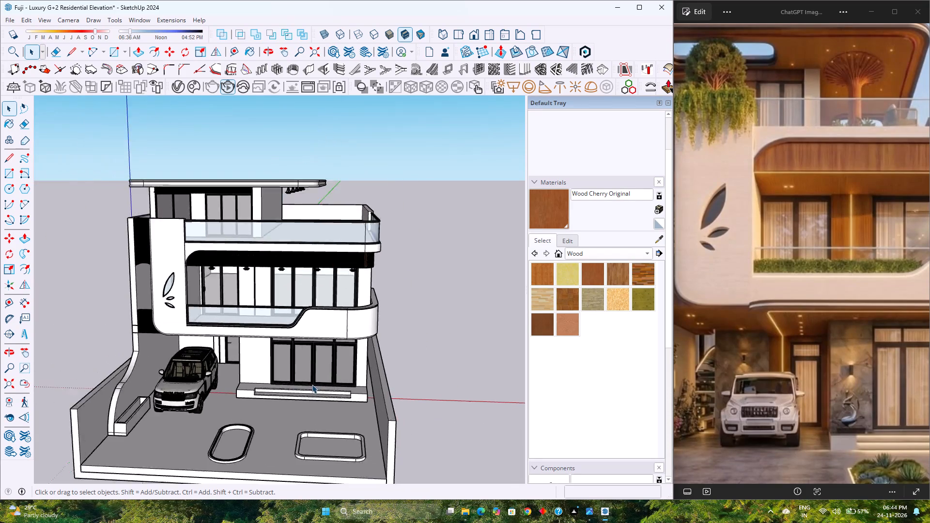
scroll(312, 385, down, 2)
scroll(312, 385, up, 3)
scroll(312, 385, down, 3)
scroll(312, 385, up, 3)
scroll(312, 385, down, 3)
scroll(312, 385, up, 4)
scroll(312, 385, down, 1)
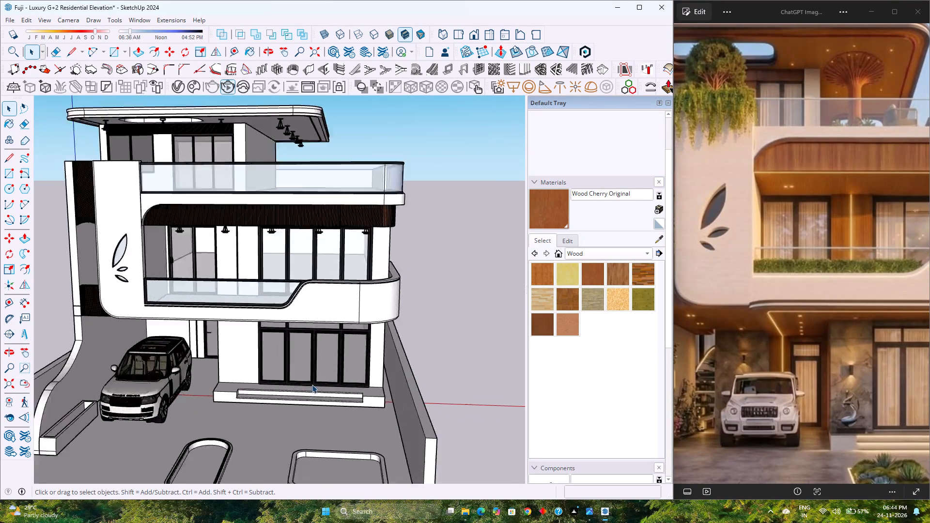
scroll(312, 385, down, 3)
scroll(312, 385, up, 4)
scroll(312, 385, down, 5)
scroll(312, 385, up, 4)
scroll(312, 385, down, 4)
scroll(312, 385, up, 4)
scroll(312, 385, down, 4)
scroll(312, 385, up, 4)
scroll(312, 385, down, 4)
scroll(312, 385, up, 4)
scroll(312, 385, down, 4)
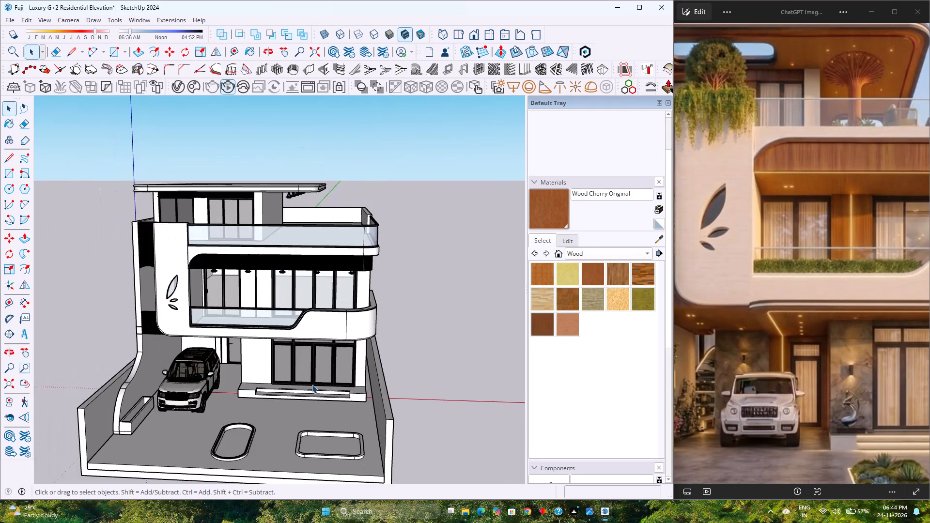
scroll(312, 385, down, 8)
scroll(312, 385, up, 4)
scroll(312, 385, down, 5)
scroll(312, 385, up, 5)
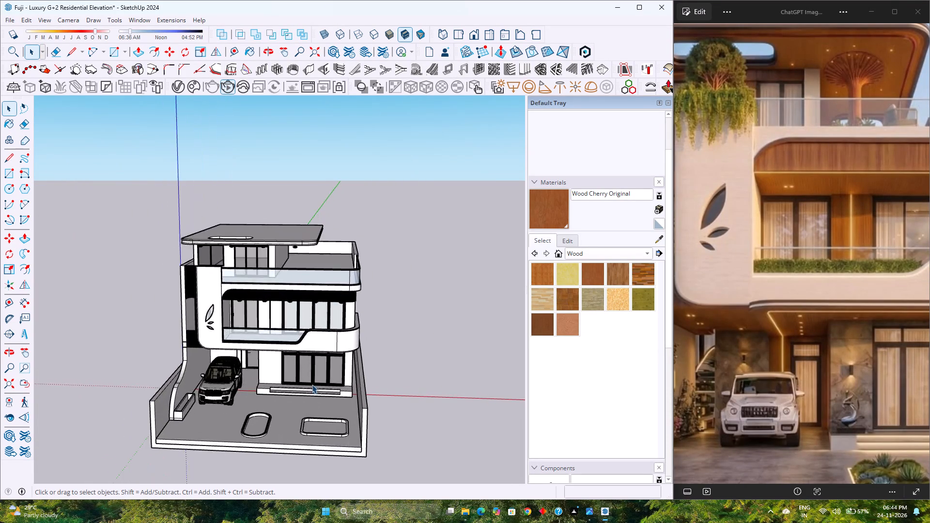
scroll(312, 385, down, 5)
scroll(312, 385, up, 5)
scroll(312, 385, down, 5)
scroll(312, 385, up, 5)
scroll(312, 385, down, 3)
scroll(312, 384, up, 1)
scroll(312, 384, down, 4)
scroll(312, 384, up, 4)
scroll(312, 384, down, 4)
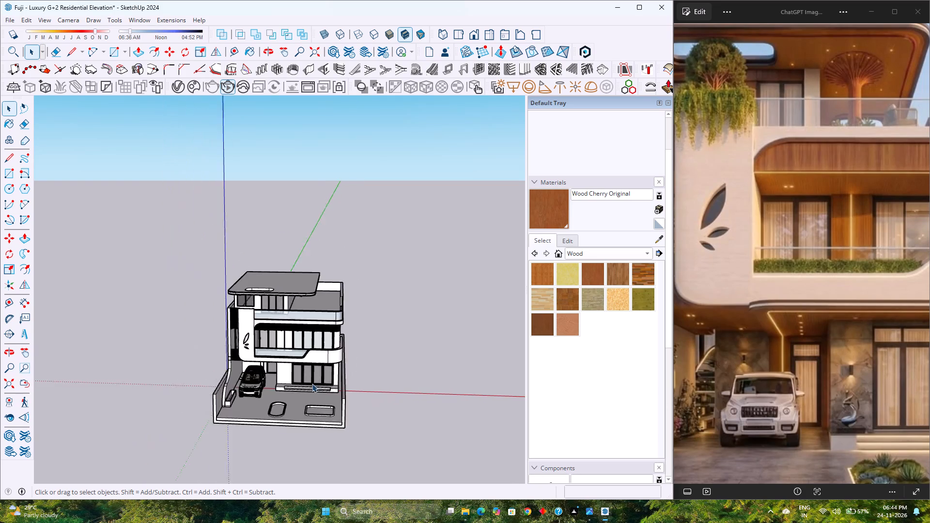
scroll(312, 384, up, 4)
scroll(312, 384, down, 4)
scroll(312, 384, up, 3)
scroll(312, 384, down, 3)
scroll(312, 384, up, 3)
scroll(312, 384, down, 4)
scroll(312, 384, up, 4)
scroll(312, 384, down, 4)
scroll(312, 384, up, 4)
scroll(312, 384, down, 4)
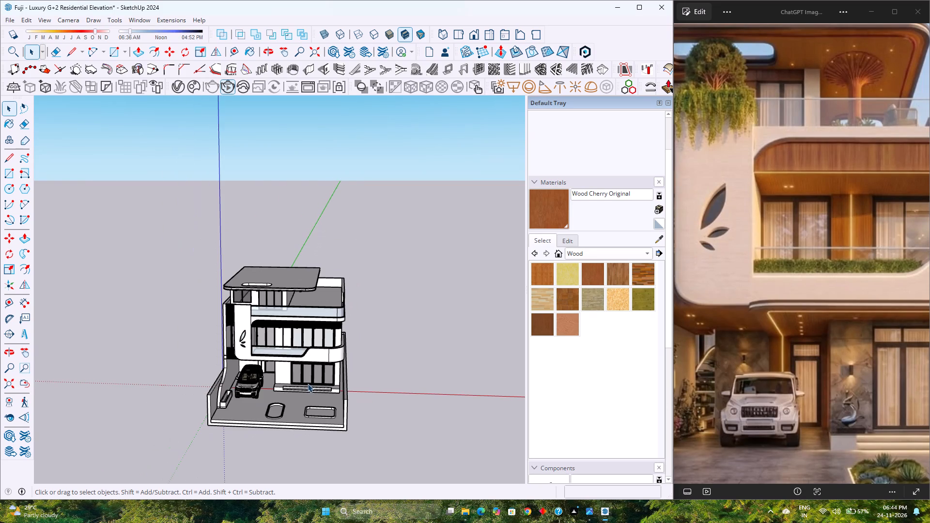
Switch to the standard Front view with the whole model fitted, and examine the overall facade massing and roof slab.
click(472, 30)
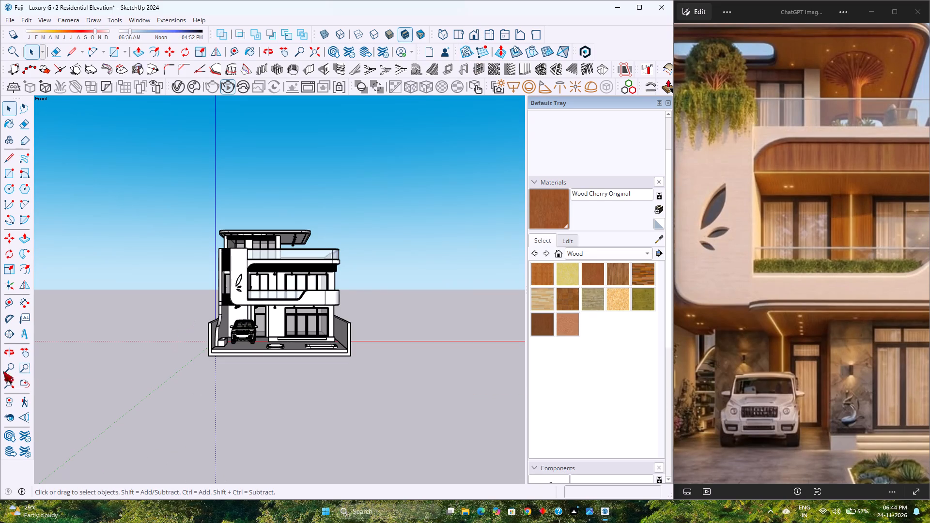
click(15, 382)
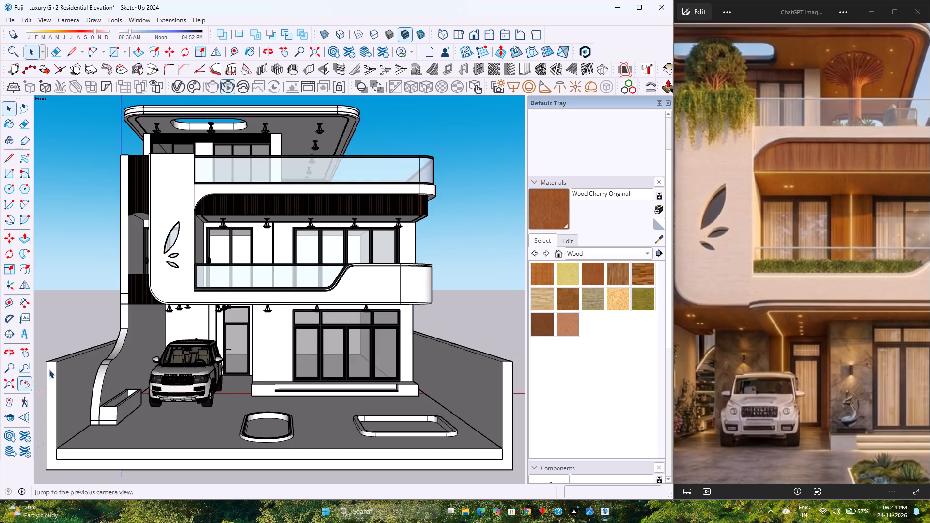
scroll(311, 308, down, 4)
scroll(311, 308, up, 3)
scroll(311, 308, down, 3)
scroll(311, 308, up, 3)
scroll(311, 308, down, 3)
scroll(311, 308, up, 3)
scroll(311, 308, down, 4)
scroll(311, 308, up, 4)
scroll(311, 308, down, 4)
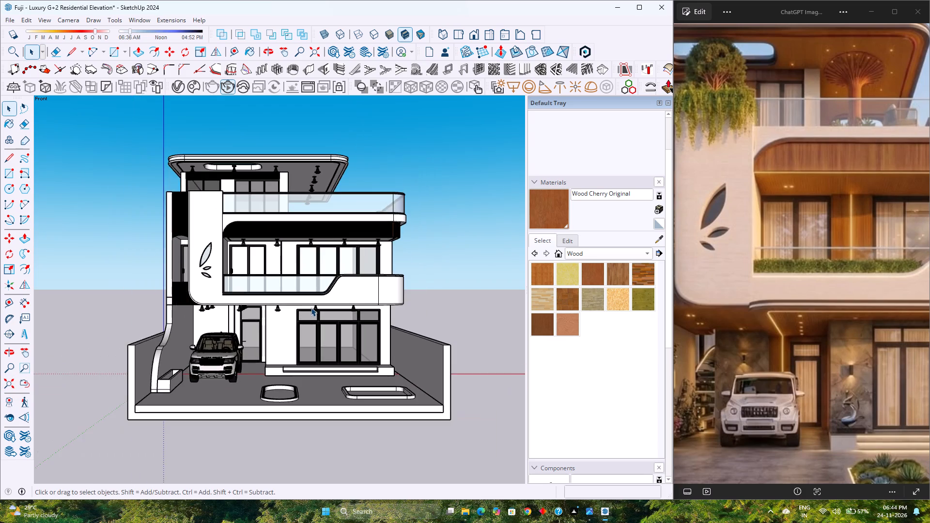
scroll(311, 308, up, 4)
scroll(311, 308, down, 4)
scroll(311, 308, up, 4)
scroll(311, 308, down, 4)
scroll(311, 308, up, 3)
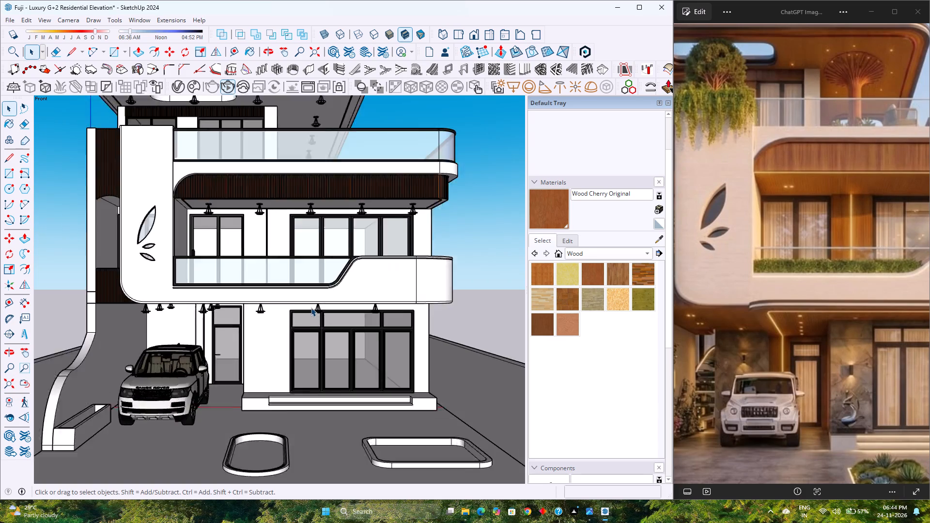
scroll(311, 308, up, 1)
scroll(311, 308, down, 4)
scroll(311, 308, up, 4)
scroll(311, 308, down, 4)
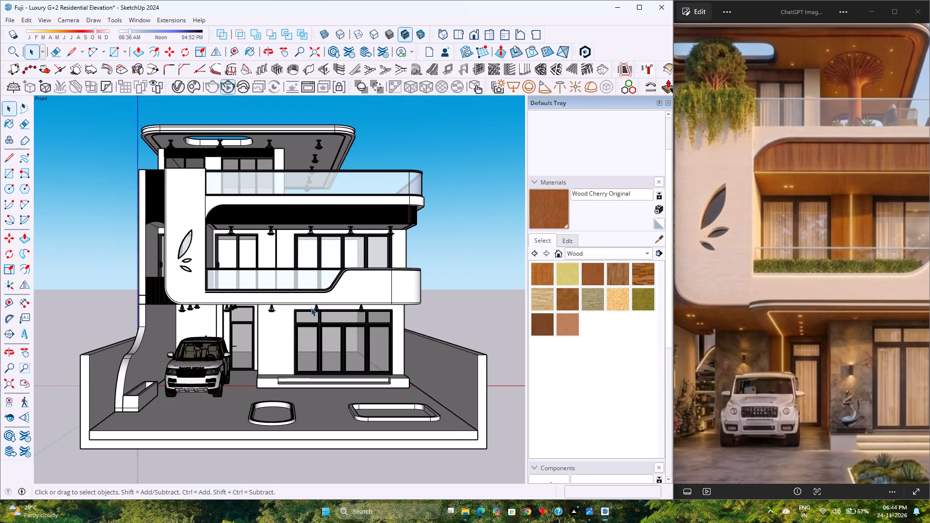
scroll(311, 308, up, 4)
scroll(311, 308, down, 4)
scroll(311, 308, up, 4)
scroll(311, 308, down, 5)
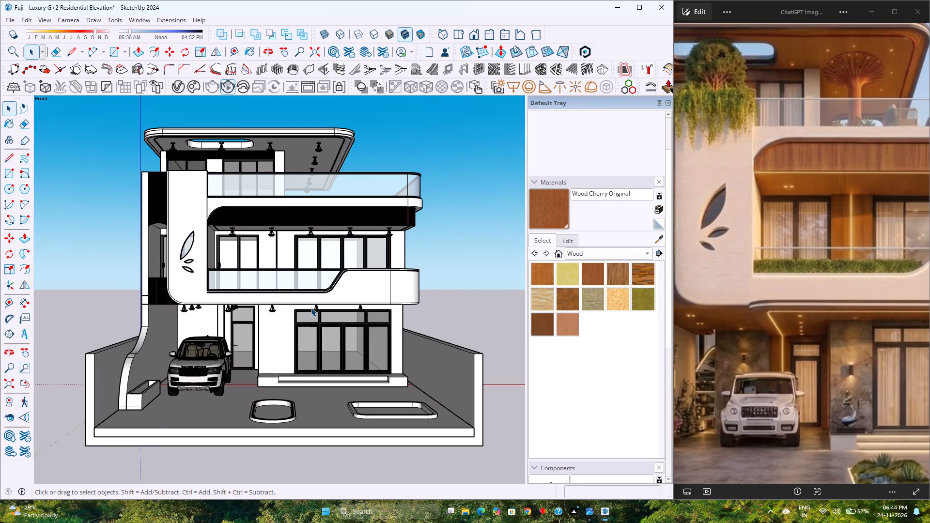
scroll(311, 308, up, 5)
scroll(311, 308, down, 5)
scroll(311, 308, up, 5)
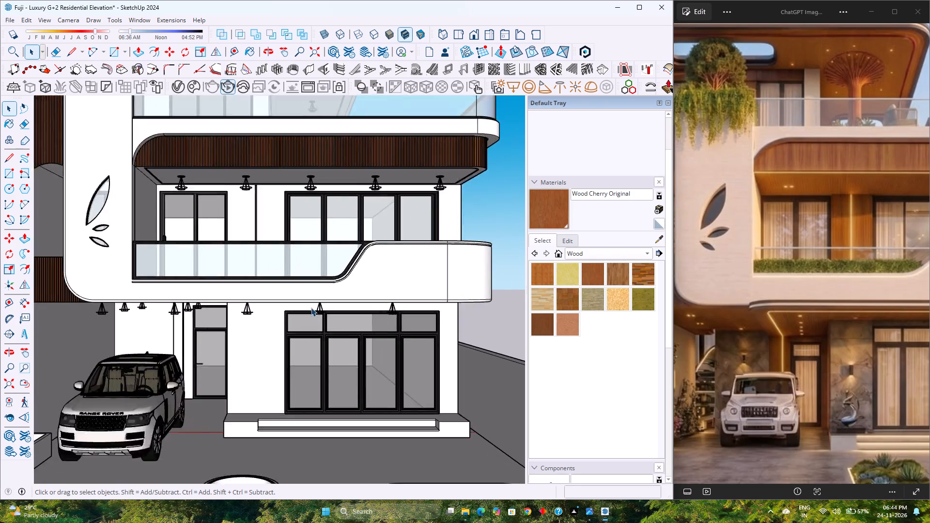
scroll(311, 308, down, 9)
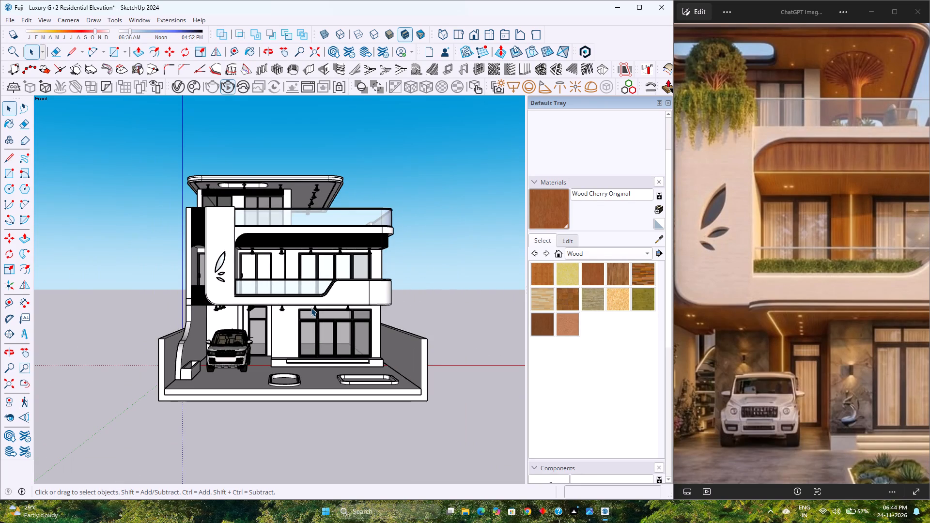
Examine the full front elevation against the reference image, including the leaf cut-outs, curved balconies, car porch and planter outlines.
scroll(311, 308, up, 4)
scroll(311, 308, down, 4)
scroll(311, 308, up, 4)
scroll(311, 308, down, 4)
scroll(311, 308, up, 3)
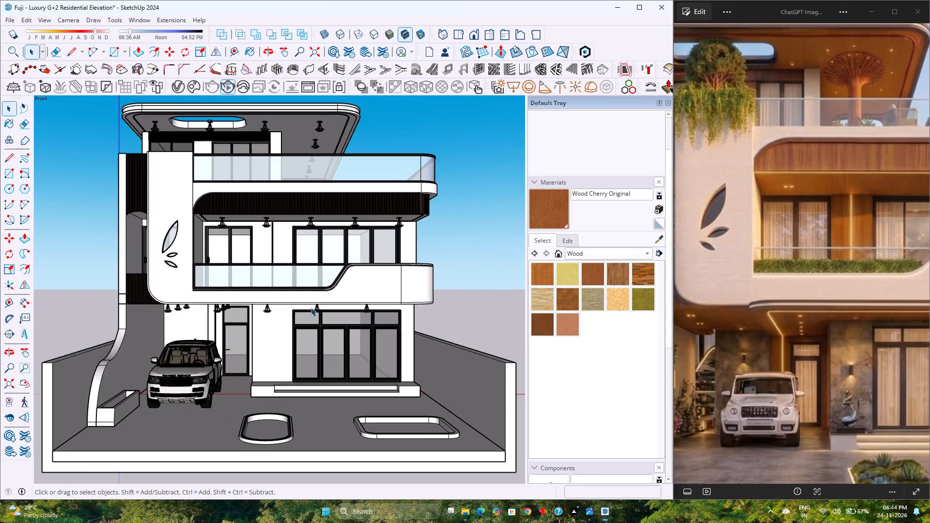
scroll(311, 308, down, 3)
scroll(311, 308, up, 4)
scroll(311, 308, down, 4)
scroll(311, 308, up, 3)
scroll(311, 308, down, 3)
scroll(311, 308, up, 3)
scroll(311, 308, down, 3)
scroll(311, 308, up, 4)
scroll(311, 308, down, 4)
scroll(311, 308, up, 3)
scroll(311, 308, down, 3)
scroll(311, 308, up, 3)
scroll(311, 307, down, 4)
scroll(311, 307, up, 4)
scroll(311, 307, down, 3)
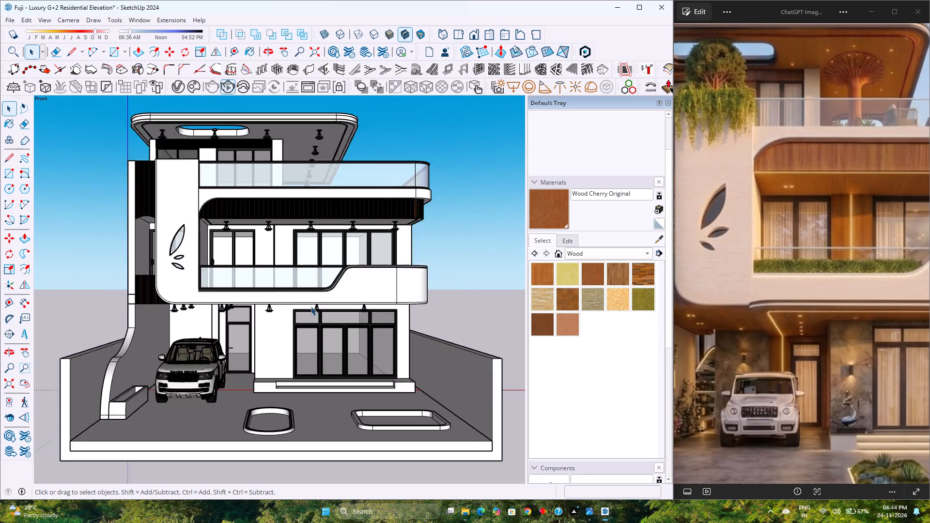
Examine the front facade closely, checking the slatted wood band, hanging lights, glass balcony railing, ground-floor windows and entrance steps.
scroll(311, 306, up, 3)
scroll(311, 306, down, 4)
scroll(311, 306, up, 4)
scroll(311, 306, down, 3)
scroll(311, 306, up, 3)
scroll(311, 306, down, 4)
scroll(311, 306, up, 3)
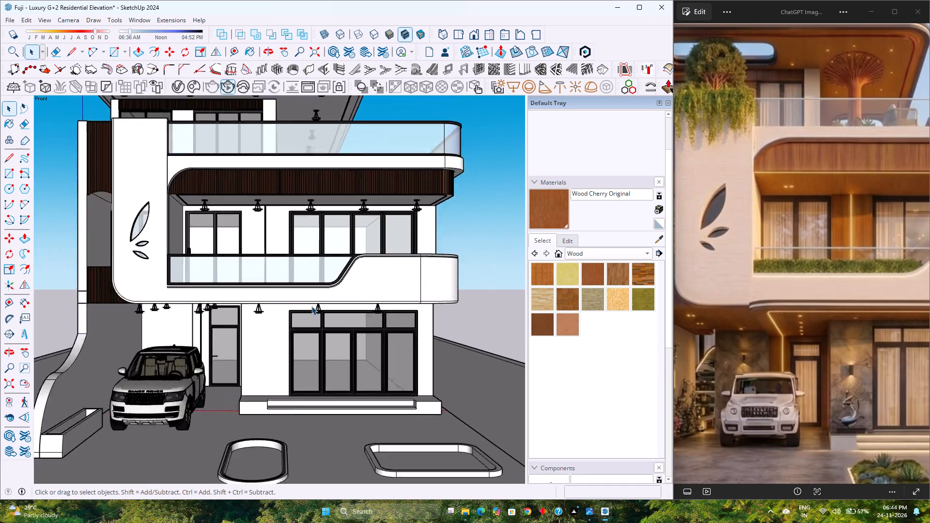
scroll(311, 306, up, 1)
scroll(311, 306, down, 4)
scroll(311, 306, up, 4)
scroll(311, 306, down, 4)
scroll(311, 306, up, 4)
scroll(311, 306, down, 3)
scroll(311, 306, up, 4)
scroll(311, 306, down, 4)
scroll(311, 306, up, 4)
scroll(311, 306, down, 4)
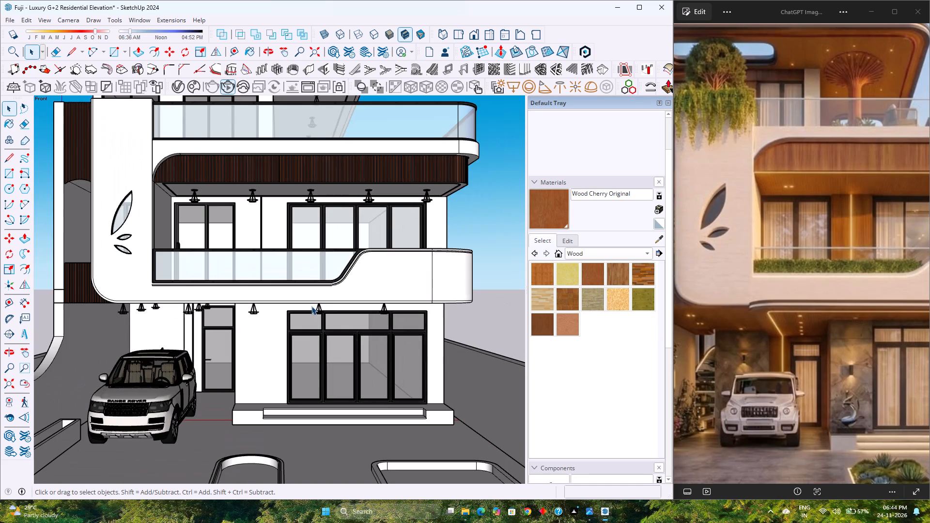
scroll(311, 306, up, 3)
scroll(311, 306, down, 3)
scroll(311, 306, up, 3)
scroll(311, 306, down, 3)
scroll(311, 306, up, 3)
scroll(311, 306, down, 4)
scroll(311, 306, up, 4)
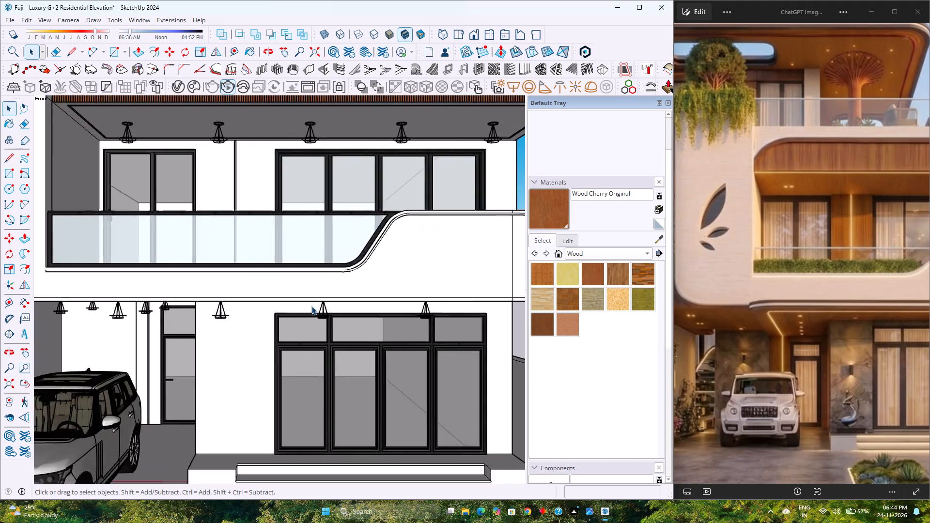
scroll(311, 306, down, 8)
scroll(311, 306, up, 4)
scroll(311, 306, down, 4)
scroll(311, 306, up, 4)
scroll(311, 306, down, 4)
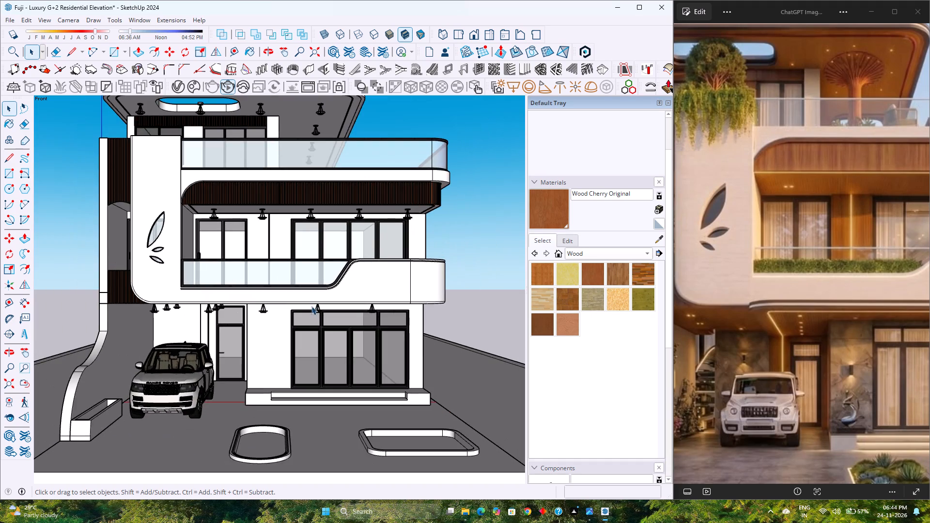
scroll(311, 306, up, 4)
scroll(311, 306, down, 3)
scroll(311, 306, up, 3)
scroll(311, 306, down, 4)
scroll(311, 306, up, 4)
scroll(311, 306, down, 4)
scroll(311, 306, up, 4)
scroll(311, 306, down, 4)
scroll(311, 306, up, 2)
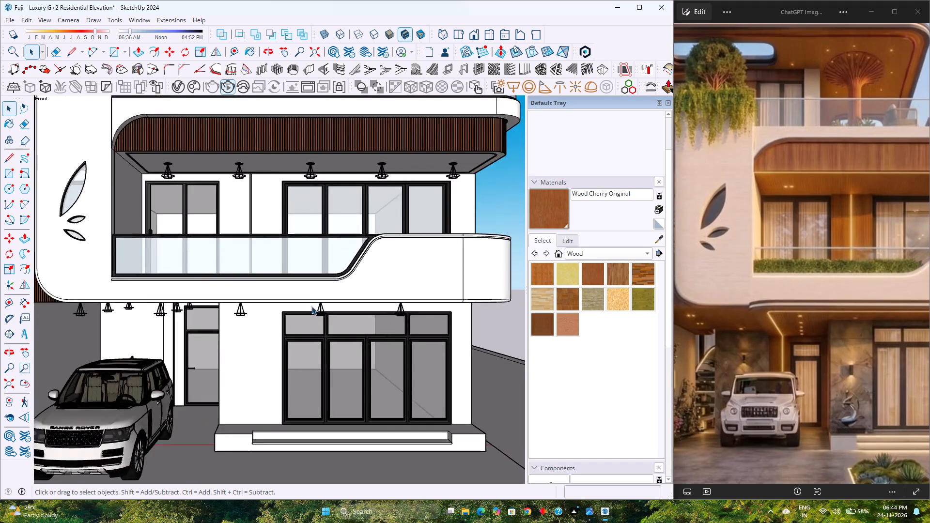
Examine the full front elevation, from the balconies and wood band to the roof slab, forecourt planters and boundary walls.
scroll(311, 306, down, 2)
scroll(311, 306, up, 3)
scroll(311, 306, down, 3)
scroll(311, 306, up, 3)
scroll(311, 306, down, 4)
scroll(311, 306, up, 4)
scroll(312, 306, down, 5)
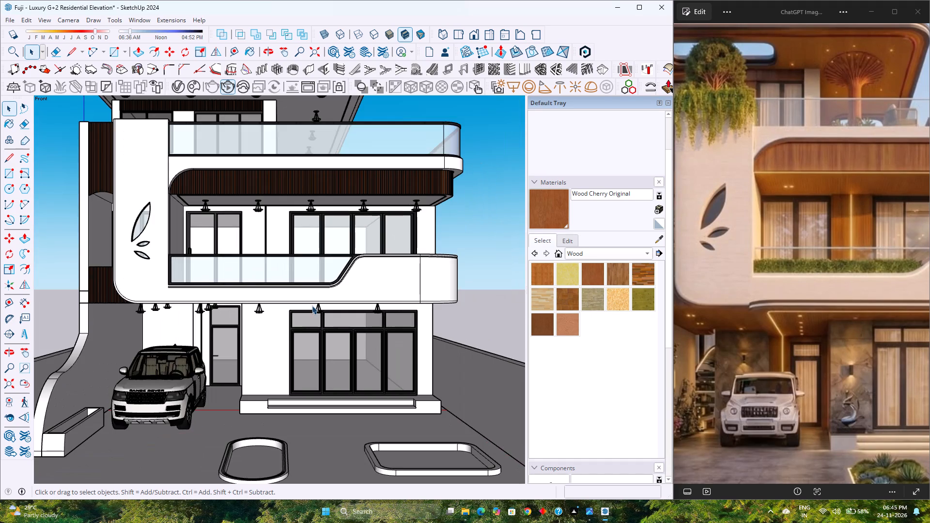
scroll(312, 306, down, 5)
scroll(312, 306, up, 5)
scroll(312, 306, down, 4)
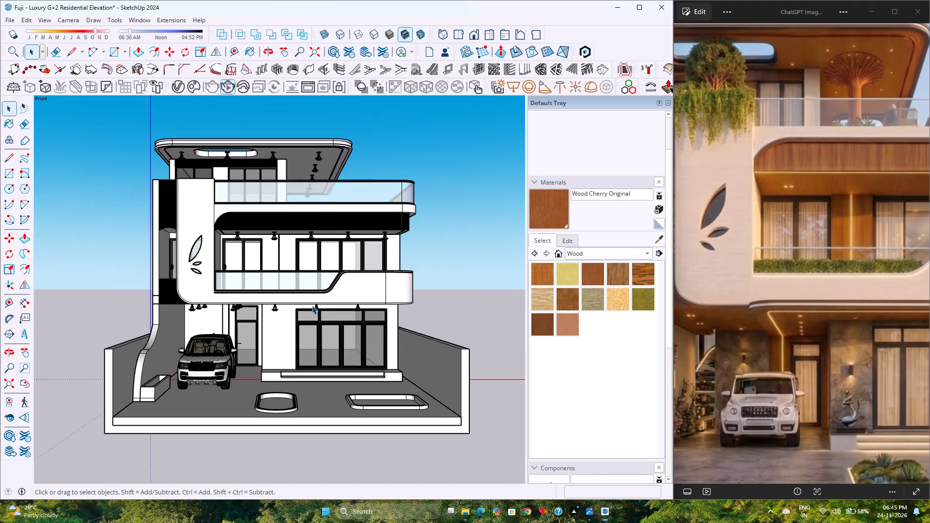
Examine the hanging lights, the ground-floor window head and the lower balcony edge closely from the front.
scroll(312, 306, up, 16)
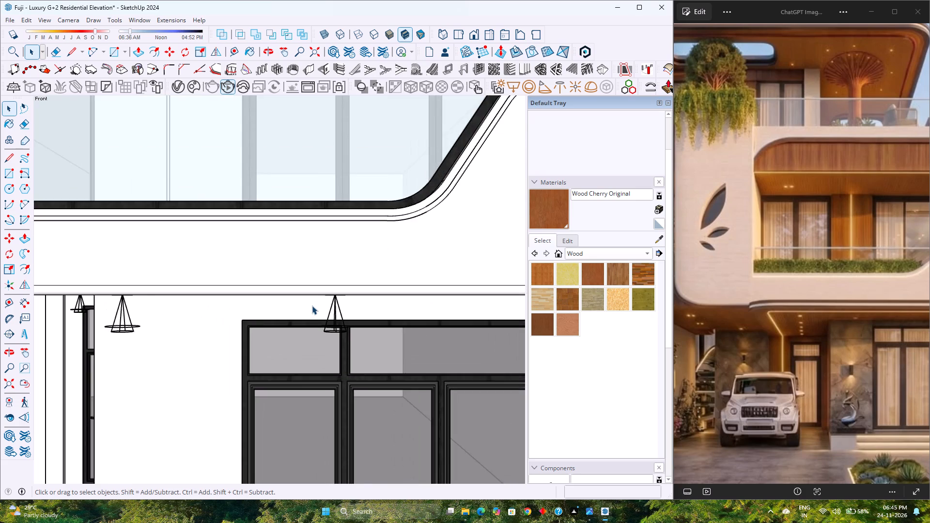
scroll(312, 306, up, 3)
scroll(312, 306, down, 5)
scroll(312, 306, up, 4)
scroll(312, 306, down, 4)
scroll(312, 305, up, 4)
scroll(312, 305, down, 4)
scroll(312, 305, up, 4)
scroll(312, 305, down, 4)
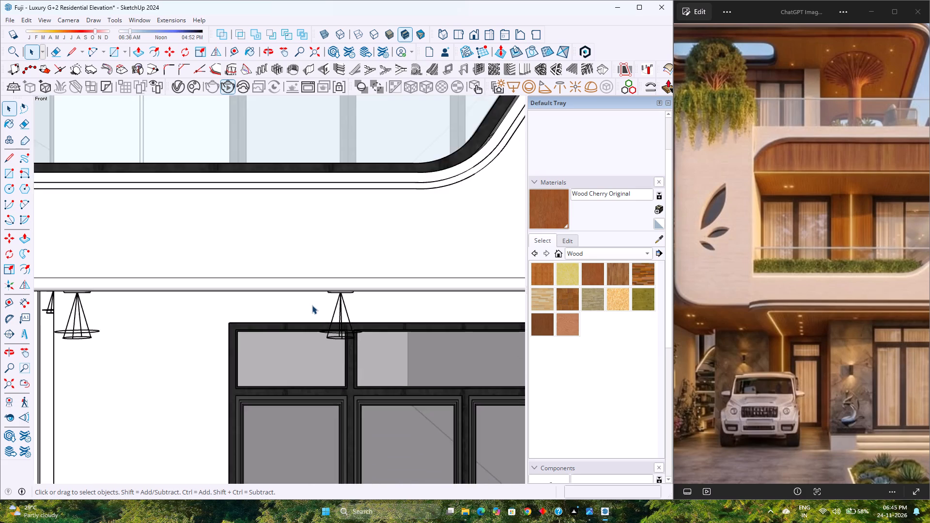
scroll(312, 303, up, 4)
scroll(312, 301, down, 4)
scroll(312, 301, up, 4)
scroll(312, 301, down, 14)
scroll(312, 301, up, 4)
scroll(312, 301, down, 14)
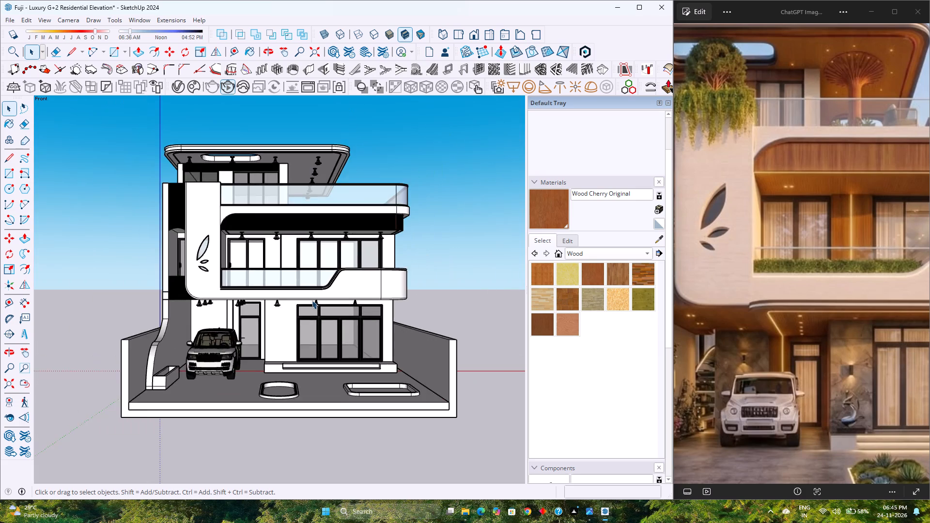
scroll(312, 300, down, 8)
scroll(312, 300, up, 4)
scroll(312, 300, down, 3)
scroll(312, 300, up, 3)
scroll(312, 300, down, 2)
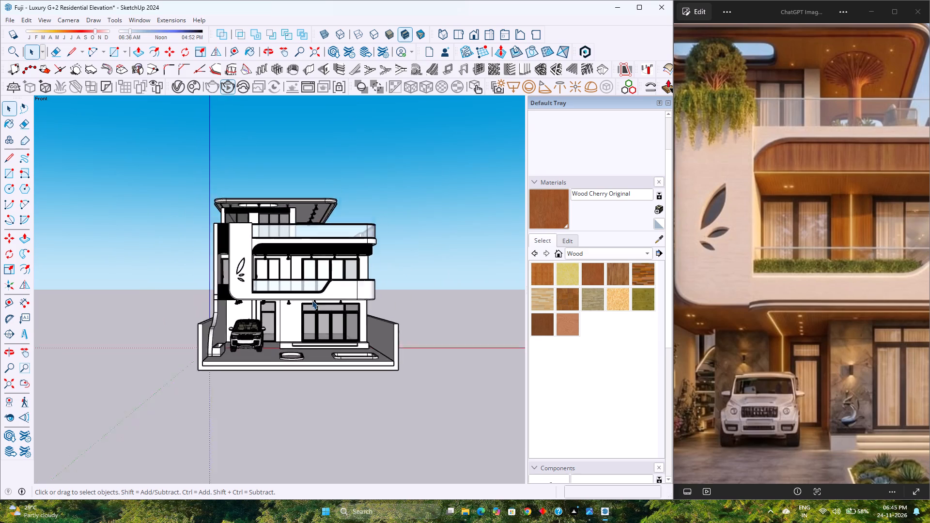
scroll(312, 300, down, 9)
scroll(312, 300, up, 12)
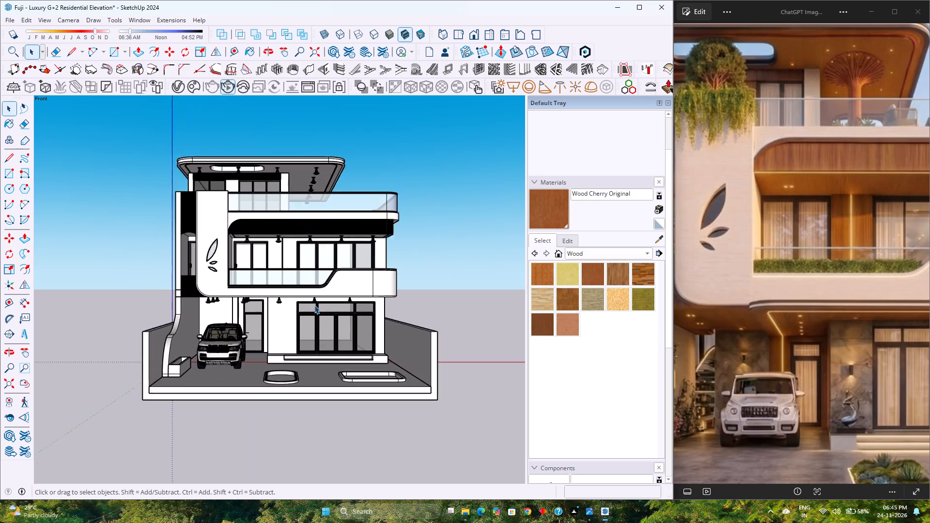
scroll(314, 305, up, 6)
Examine the house from both front corners, checking the side walls, curved balconies, slatted wood band and leaf cut-outs.
middle_drag(314, 306, 264, 305)
middle_drag(259, 305, 224, 302)
middle_click(224, 302)
scroll(224, 302, down, 6)
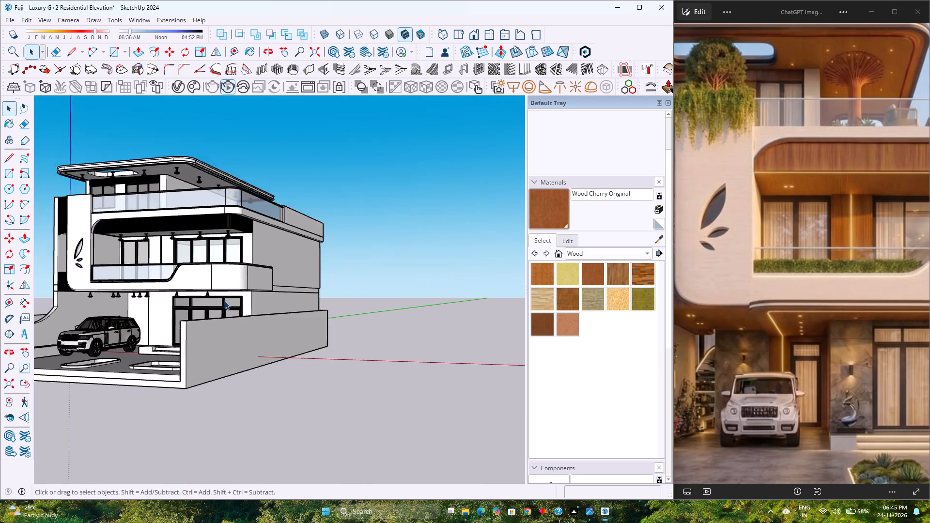
scroll(224, 301, down, 6)
middle_drag(224, 301, 405, 305)
middle_click(405, 305)
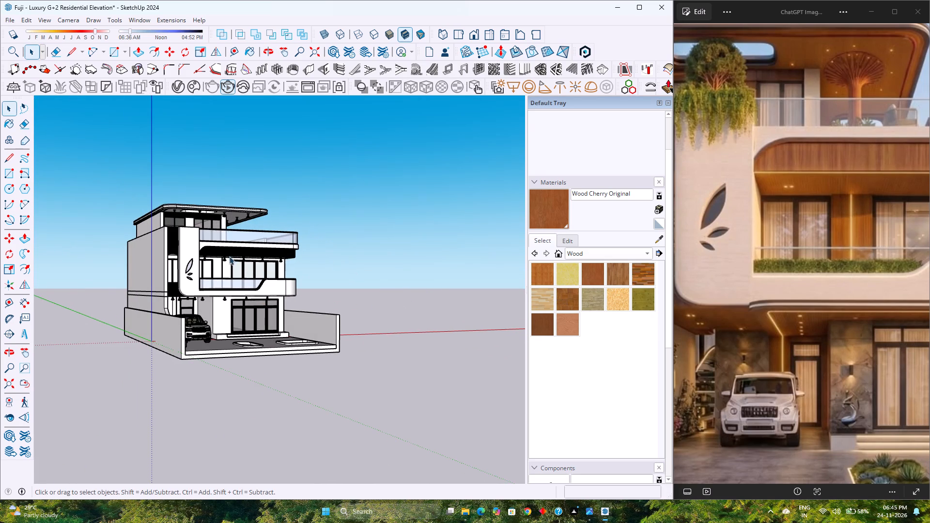
scroll(222, 254, up, 13)
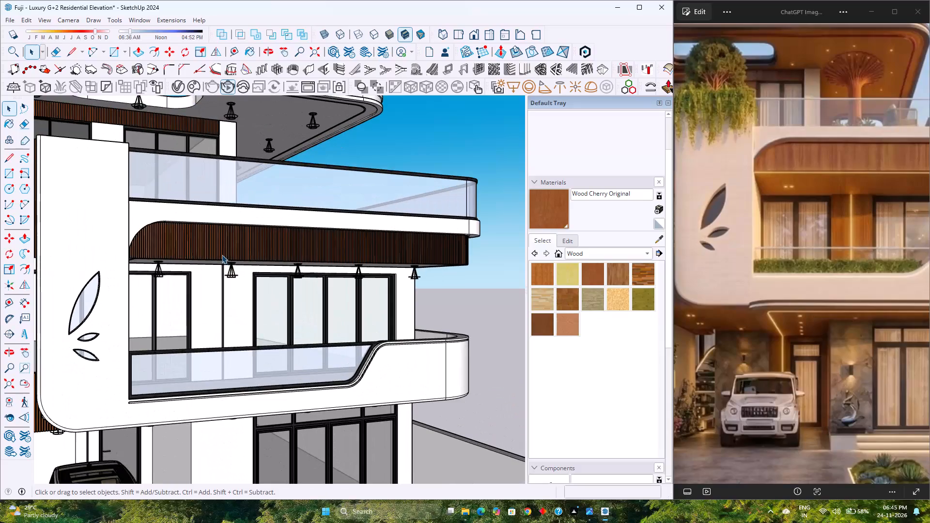
scroll(222, 255, down, 5)
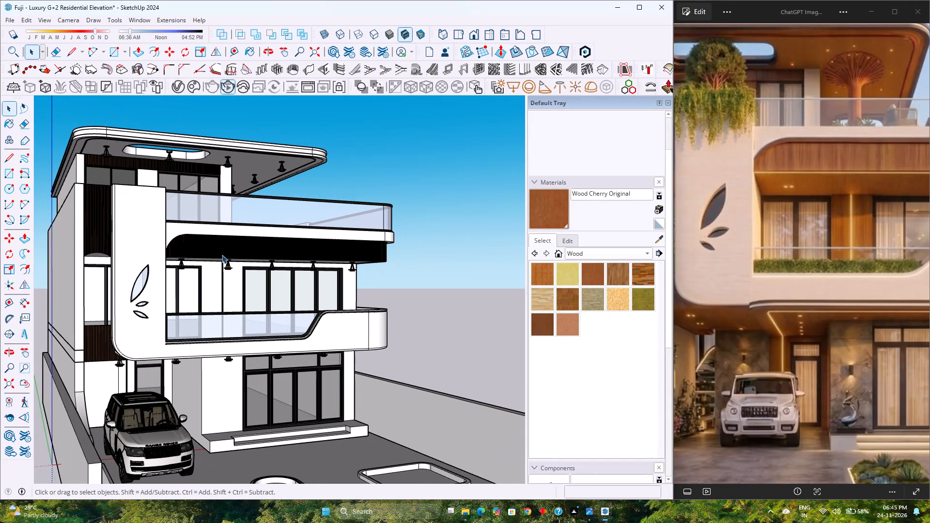
scroll(222, 255, down, 11)
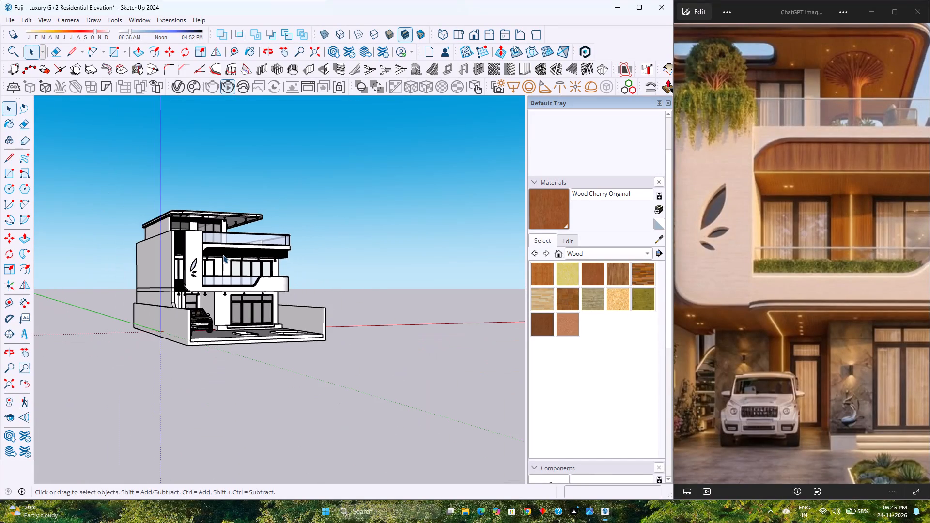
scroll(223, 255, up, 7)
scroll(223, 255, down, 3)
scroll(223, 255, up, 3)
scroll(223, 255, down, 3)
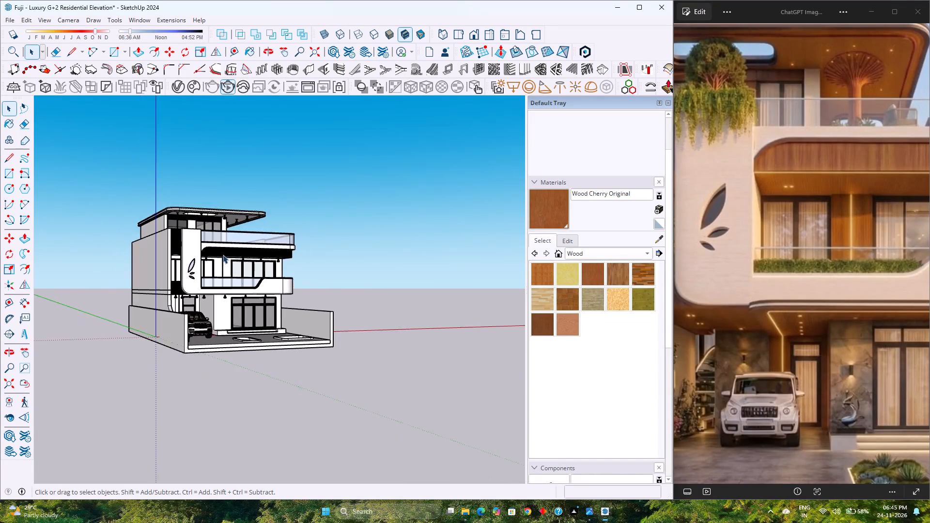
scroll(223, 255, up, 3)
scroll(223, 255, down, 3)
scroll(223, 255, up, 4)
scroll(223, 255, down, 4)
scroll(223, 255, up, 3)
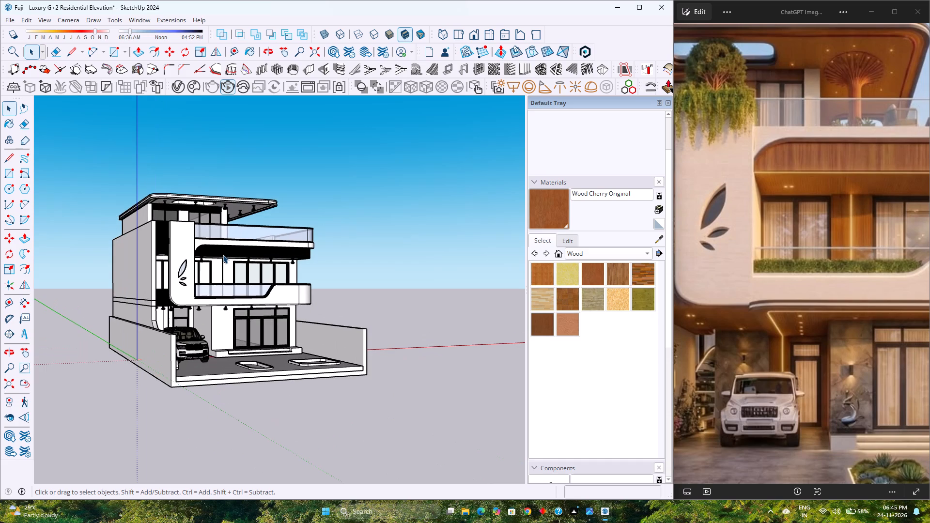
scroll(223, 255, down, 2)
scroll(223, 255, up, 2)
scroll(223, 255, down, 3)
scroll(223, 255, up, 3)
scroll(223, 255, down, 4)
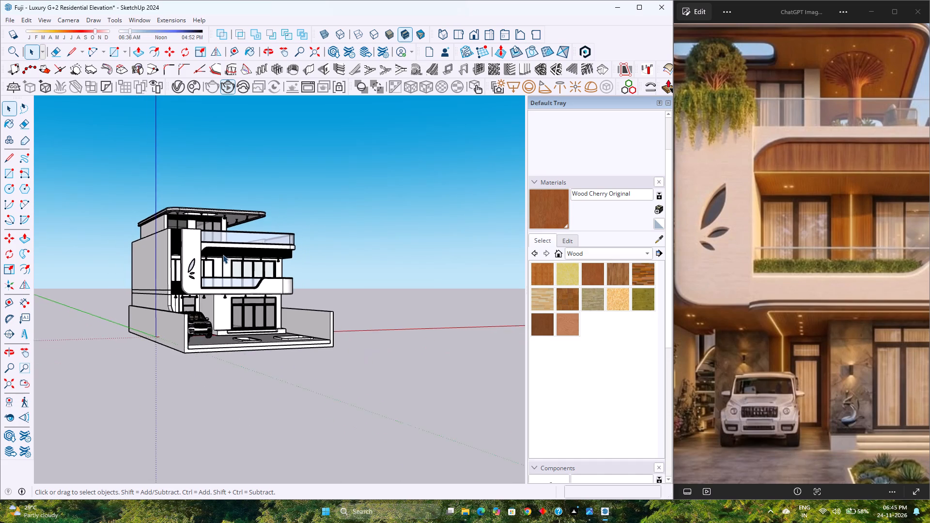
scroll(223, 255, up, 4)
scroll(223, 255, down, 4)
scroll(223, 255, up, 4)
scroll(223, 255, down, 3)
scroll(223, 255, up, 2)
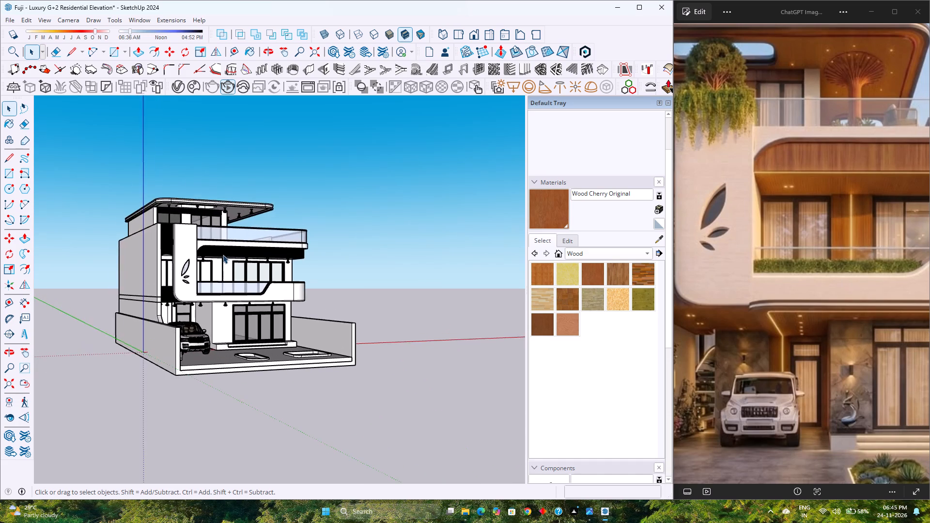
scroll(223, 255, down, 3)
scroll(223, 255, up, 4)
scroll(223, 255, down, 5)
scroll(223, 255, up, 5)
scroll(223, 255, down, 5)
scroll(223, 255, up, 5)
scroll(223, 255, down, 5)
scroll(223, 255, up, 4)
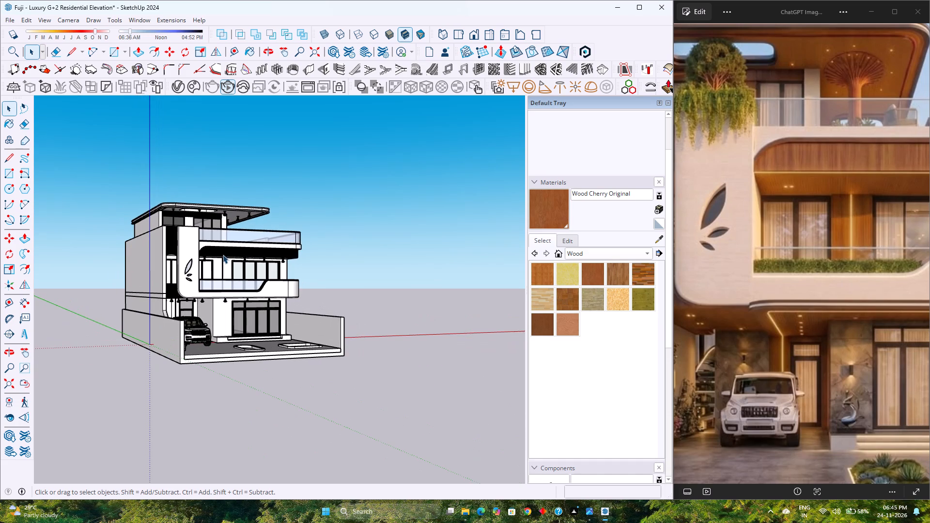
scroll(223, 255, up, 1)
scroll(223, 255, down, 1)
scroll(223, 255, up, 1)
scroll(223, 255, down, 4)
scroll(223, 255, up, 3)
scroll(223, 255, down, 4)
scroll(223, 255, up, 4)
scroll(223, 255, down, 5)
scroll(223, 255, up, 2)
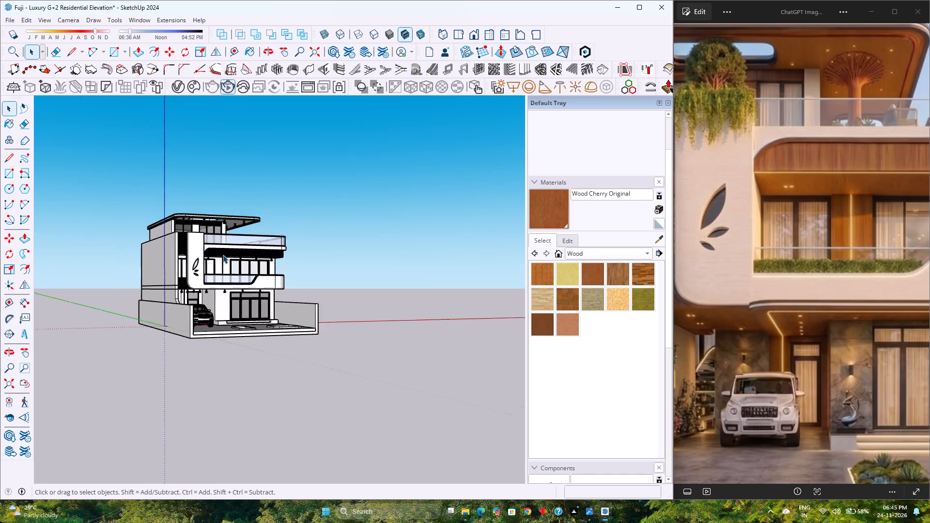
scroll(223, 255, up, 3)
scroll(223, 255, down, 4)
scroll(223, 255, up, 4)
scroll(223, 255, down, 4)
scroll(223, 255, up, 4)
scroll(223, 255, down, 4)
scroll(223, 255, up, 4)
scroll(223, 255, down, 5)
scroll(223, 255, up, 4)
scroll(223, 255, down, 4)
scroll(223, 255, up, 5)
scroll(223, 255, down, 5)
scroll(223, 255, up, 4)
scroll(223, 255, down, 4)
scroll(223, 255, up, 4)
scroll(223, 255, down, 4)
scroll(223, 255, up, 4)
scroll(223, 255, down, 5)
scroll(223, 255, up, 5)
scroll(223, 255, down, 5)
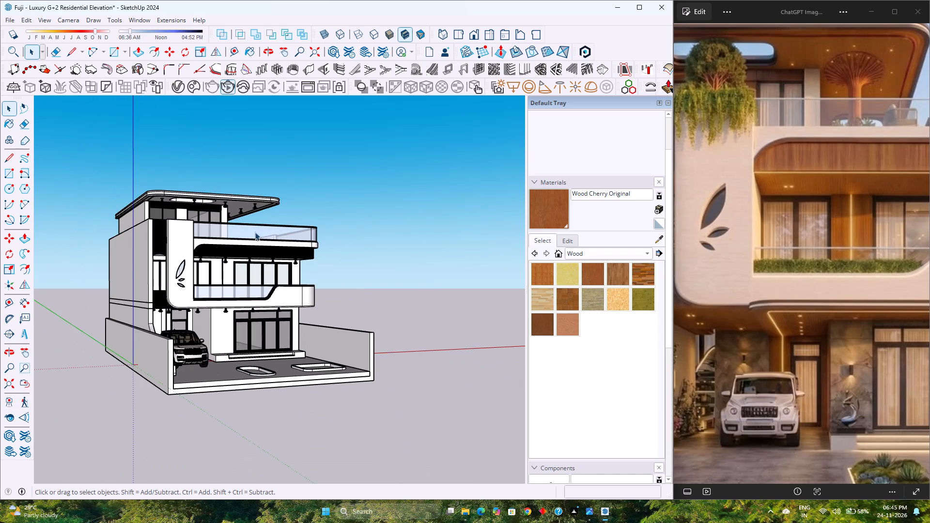
Switch to the standard Front view and examine the massing from the front and slightly raised angles.
click(467, 35)
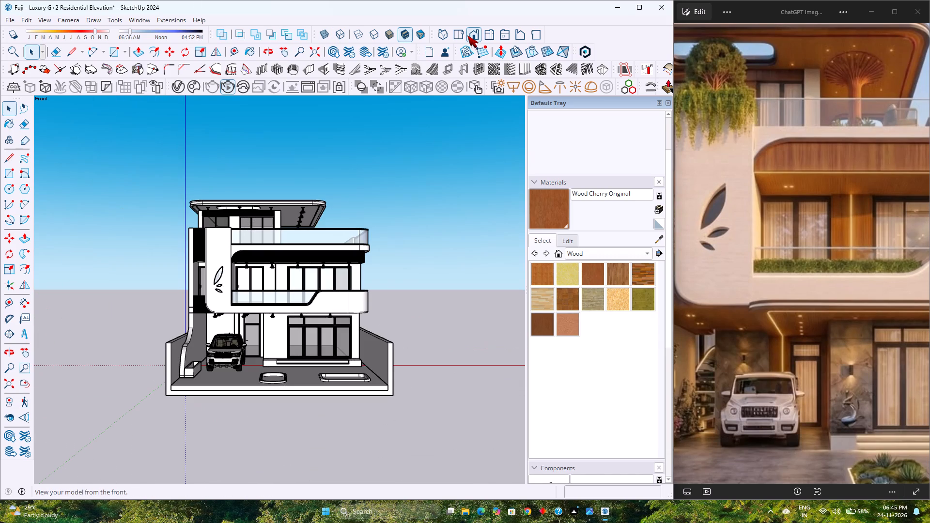
middle_drag(383, 281, 252, 288)
middle_click(252, 287)
scroll(246, 281, down, 3)
scroll(242, 280, up, 5)
scroll(242, 279, down, 5)
scroll(231, 298, up, 4)
scroll(230, 298, down, 4)
middle_drag(229, 296, 384, 310)
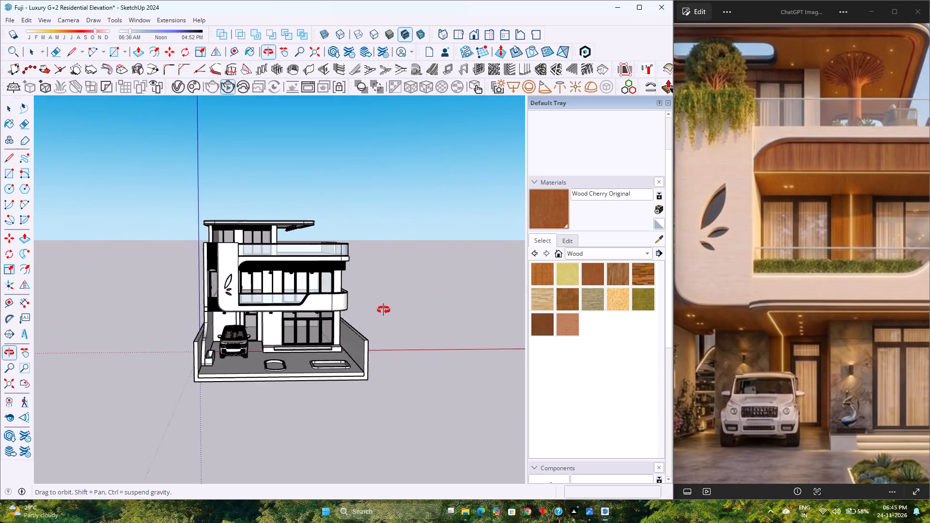
middle_drag(384, 310, 394, 310)
middle_click(394, 310)
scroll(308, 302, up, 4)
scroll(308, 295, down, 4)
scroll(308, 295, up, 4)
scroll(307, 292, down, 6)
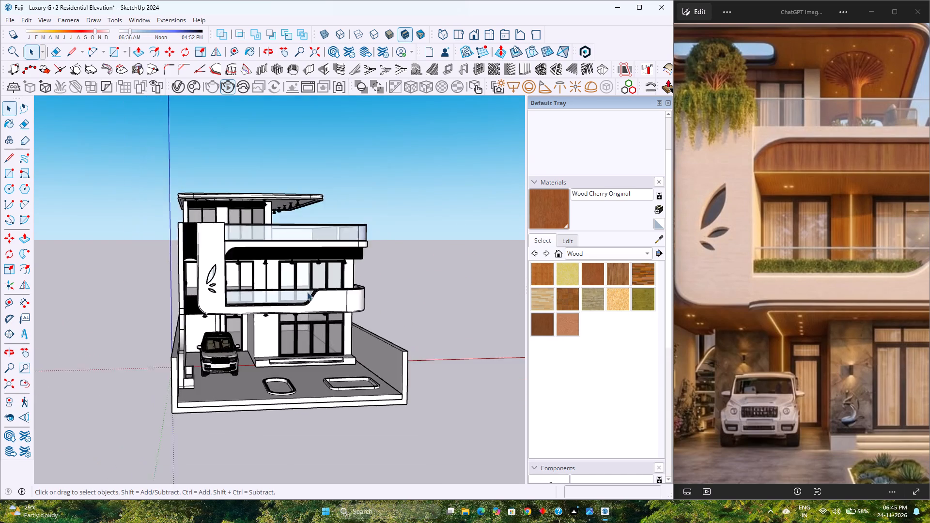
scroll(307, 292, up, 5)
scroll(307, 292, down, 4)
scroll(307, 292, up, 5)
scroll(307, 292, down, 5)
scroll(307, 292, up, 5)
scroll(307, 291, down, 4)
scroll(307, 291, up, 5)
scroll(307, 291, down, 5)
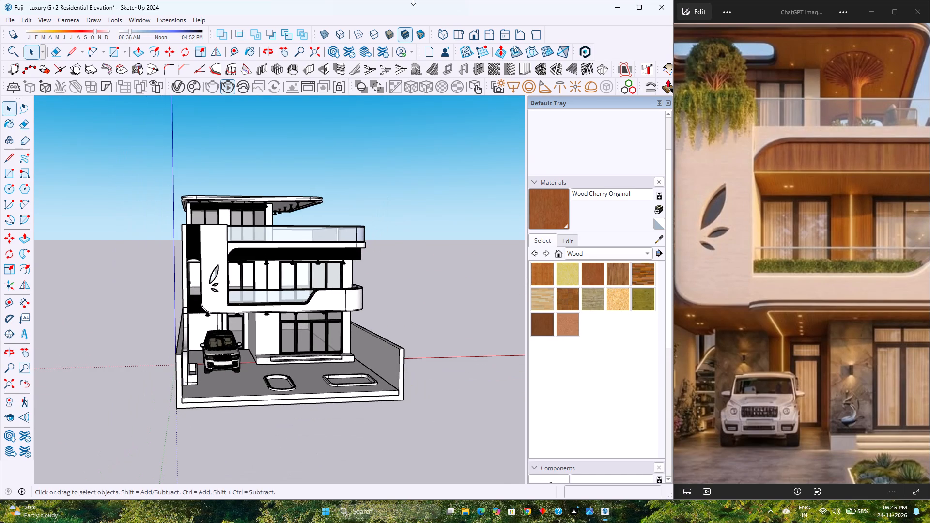
Return to the standard Front view and examine the car porch side, side wall and forecourt from an angle.
click(473, 31)
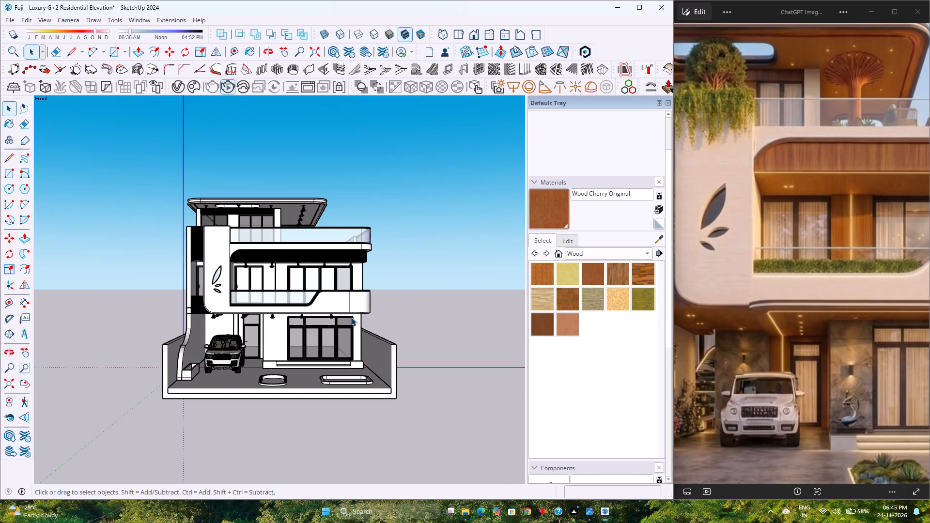
middle_drag(353, 318, 437, 319)
scroll(272, 306, up, 3)
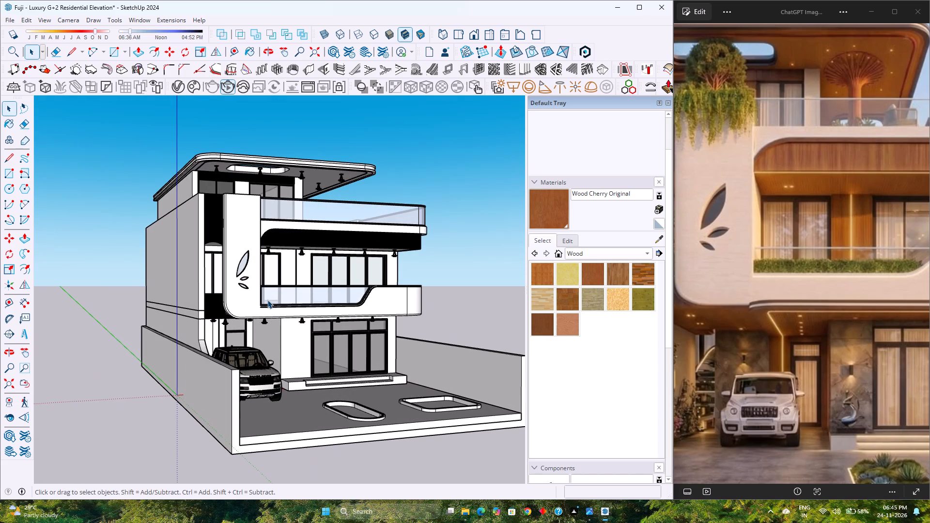
scroll(267, 300, up, 4)
scroll(267, 300, down, 5)
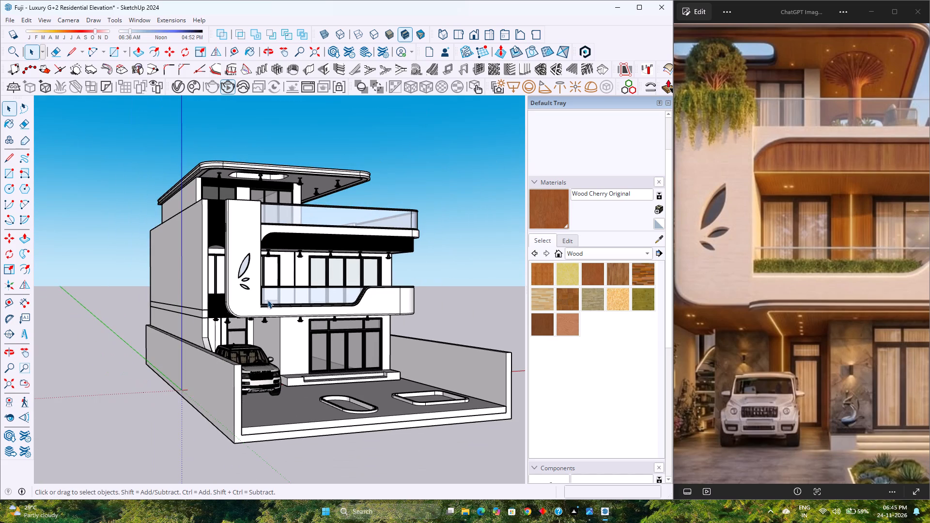
middle_drag(316, 311, 233, 323)
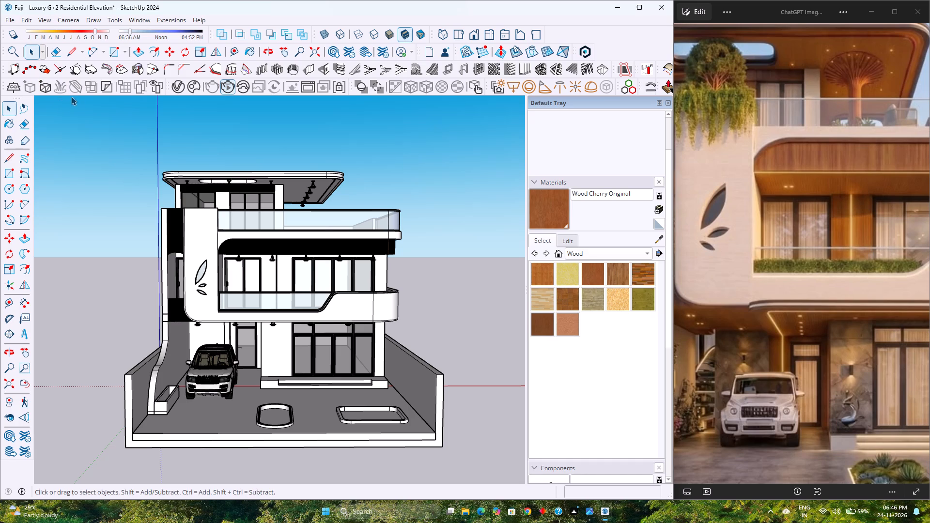
Restore the standard Front view with the whole model fitted.
click(475, 37)
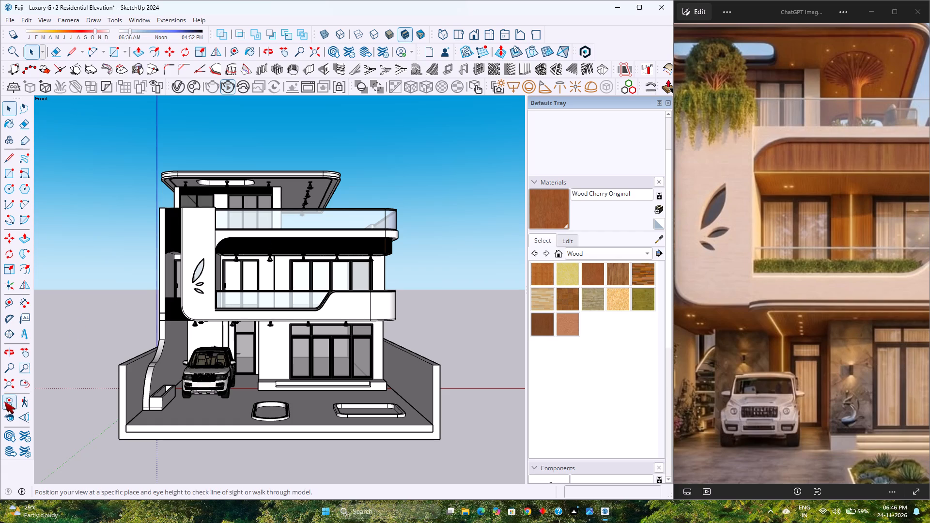
click(7, 387)
scroll(202, 307, down, 1)
scroll(202, 307, up, 2)
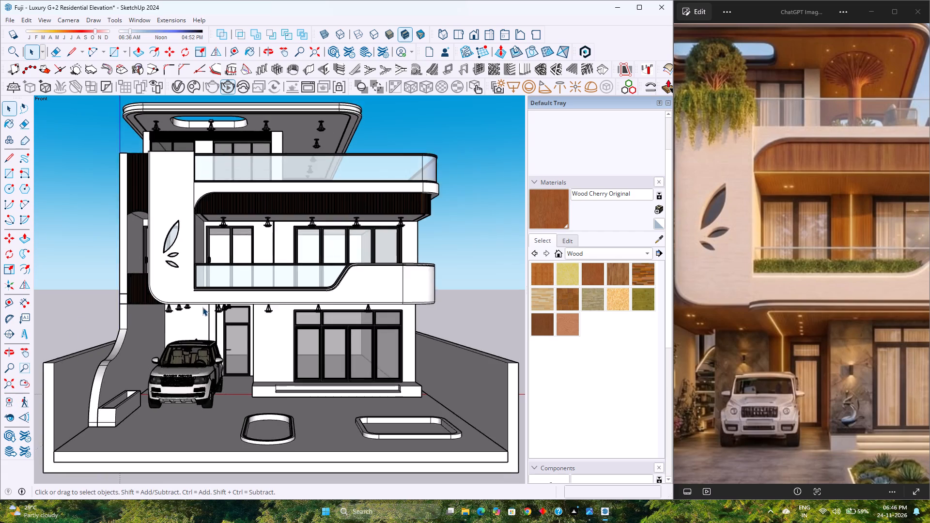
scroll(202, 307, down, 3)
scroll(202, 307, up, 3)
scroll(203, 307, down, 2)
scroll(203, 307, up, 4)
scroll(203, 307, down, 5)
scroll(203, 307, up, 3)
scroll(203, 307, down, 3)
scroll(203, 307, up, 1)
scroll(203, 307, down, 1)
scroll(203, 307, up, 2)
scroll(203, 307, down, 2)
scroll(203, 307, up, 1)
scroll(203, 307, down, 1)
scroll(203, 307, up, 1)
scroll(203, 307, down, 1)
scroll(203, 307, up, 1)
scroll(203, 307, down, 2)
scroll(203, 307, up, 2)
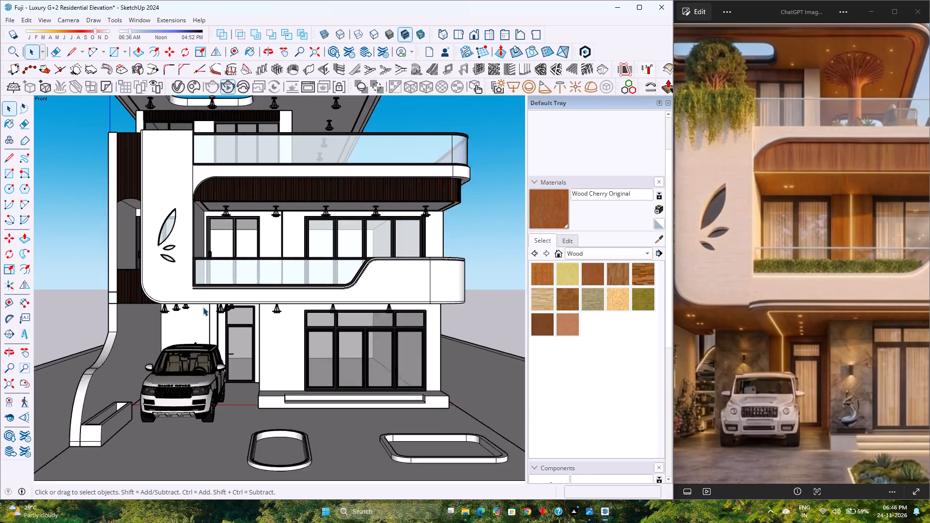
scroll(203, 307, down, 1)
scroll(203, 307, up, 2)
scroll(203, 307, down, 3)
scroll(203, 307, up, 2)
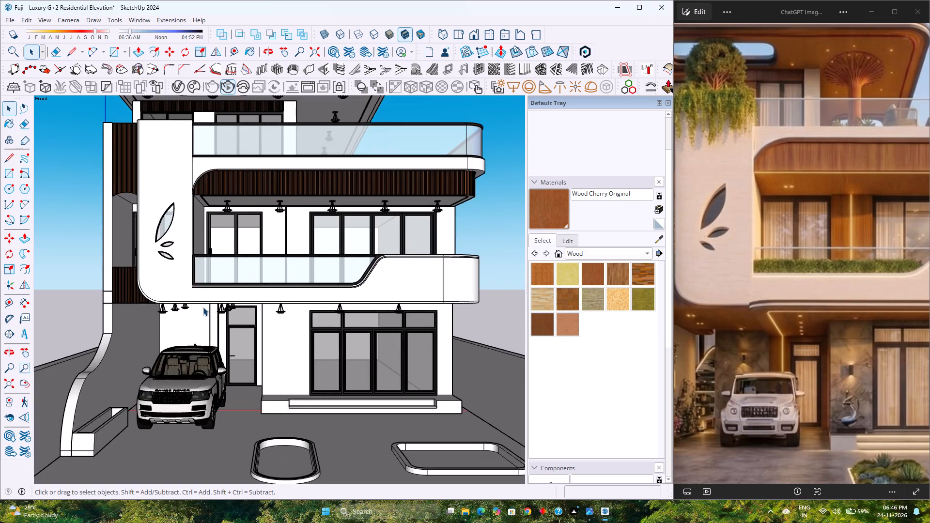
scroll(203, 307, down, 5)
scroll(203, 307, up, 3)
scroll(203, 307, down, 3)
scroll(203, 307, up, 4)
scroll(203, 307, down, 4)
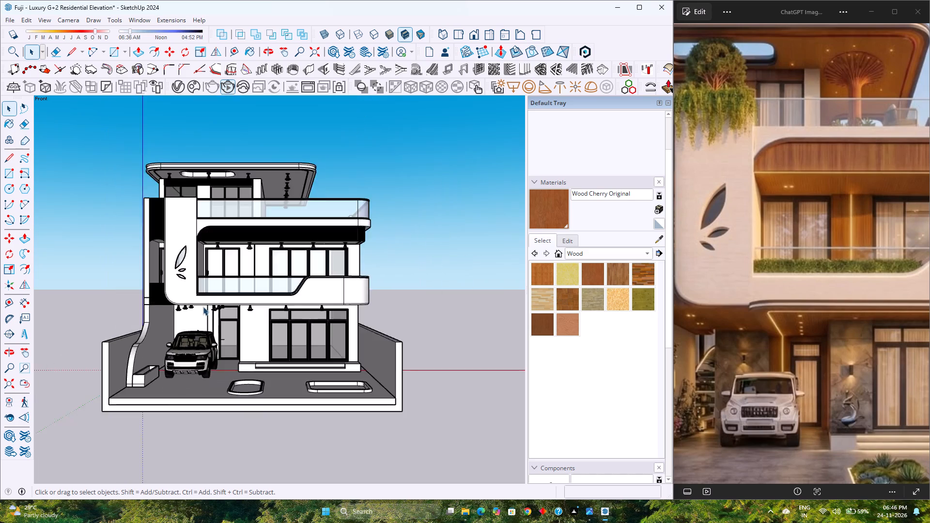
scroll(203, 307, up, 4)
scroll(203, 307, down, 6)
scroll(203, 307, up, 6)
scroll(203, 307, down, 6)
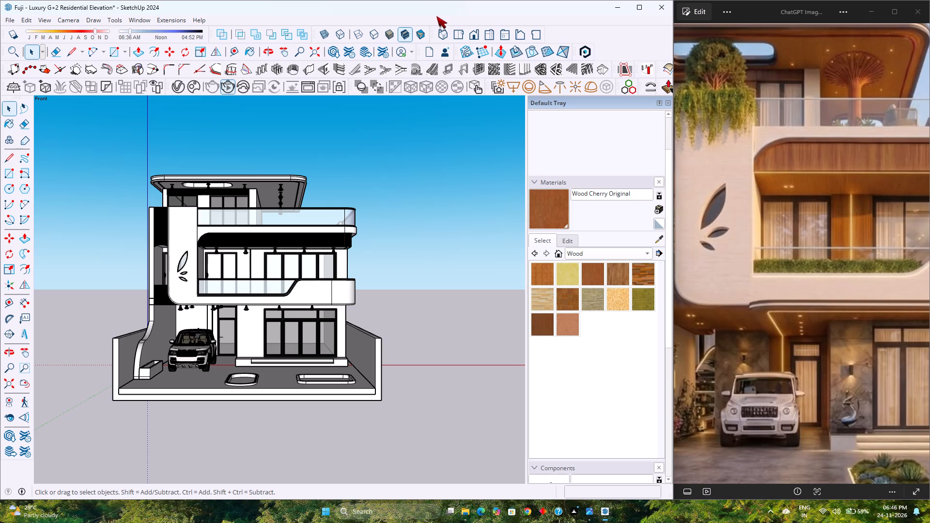
Examine the front elevation in the standard Front view, from the overall massing to the ground-floor entrance, windows and first-floor balcony.
click(471, 41)
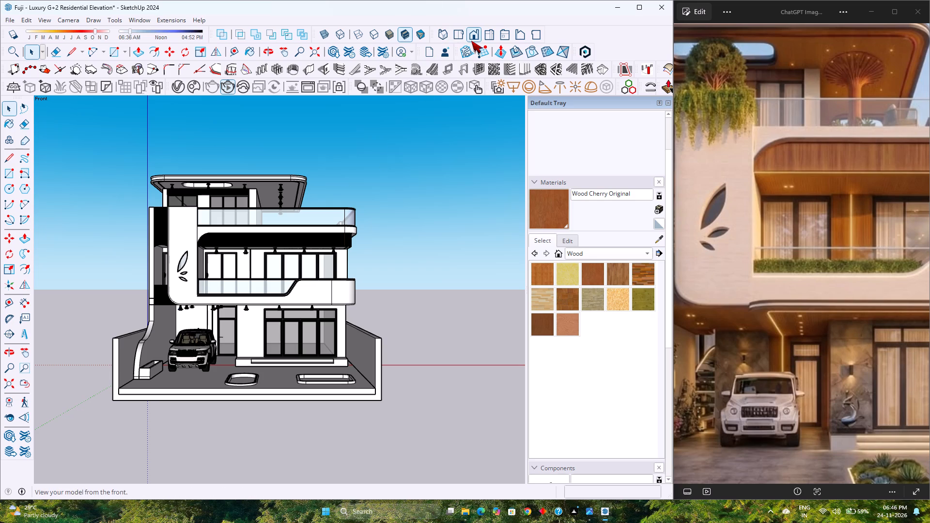
scroll(306, 251, down, 3)
scroll(306, 251, up, 4)
scroll(306, 251, down, 2)
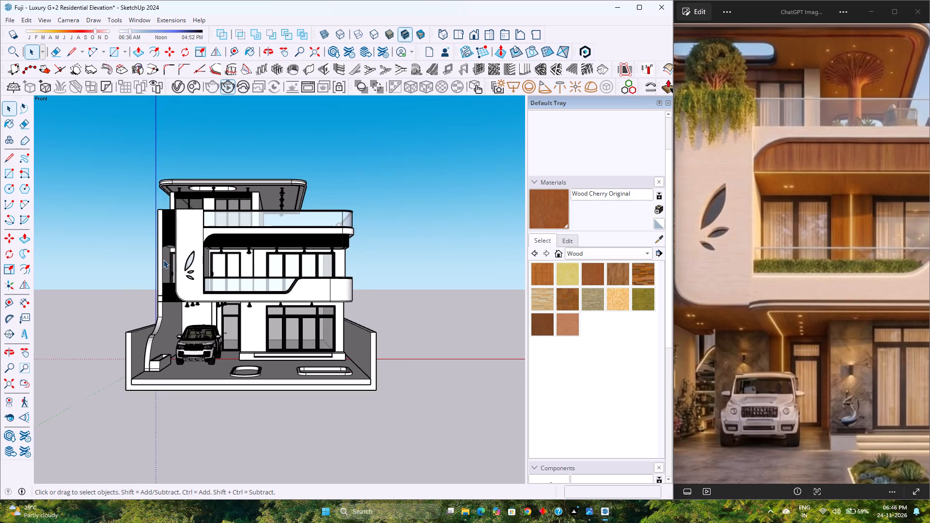
scroll(163, 259, up, 3)
scroll(298, 357, down, 1)
scroll(294, 355, up, 4)
scroll(294, 354, down, 1)
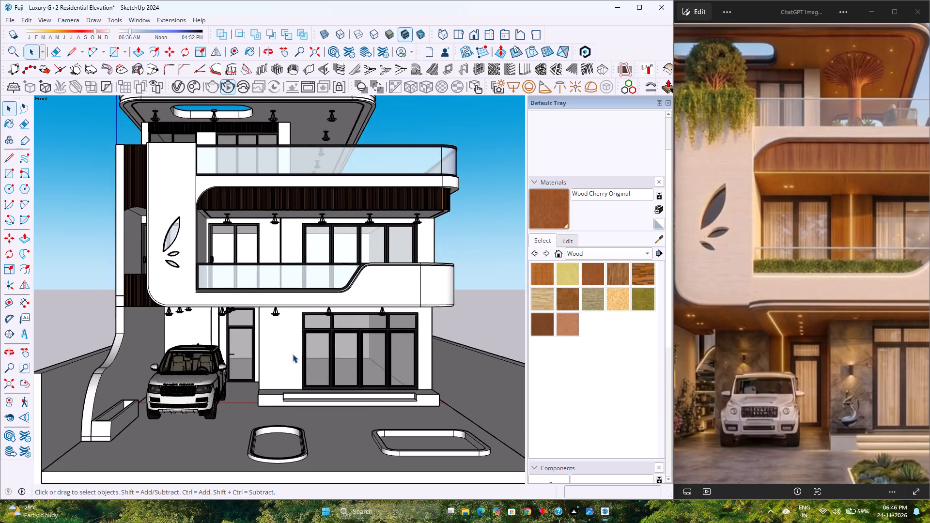
scroll(293, 354, down, 1)
scroll(291, 353, up, 4)
scroll(291, 353, down, 5)
scroll(291, 353, up, 4)
scroll(290, 351, down, 5)
scroll(268, 383, up, 5)
scroll(268, 383, down, 5)
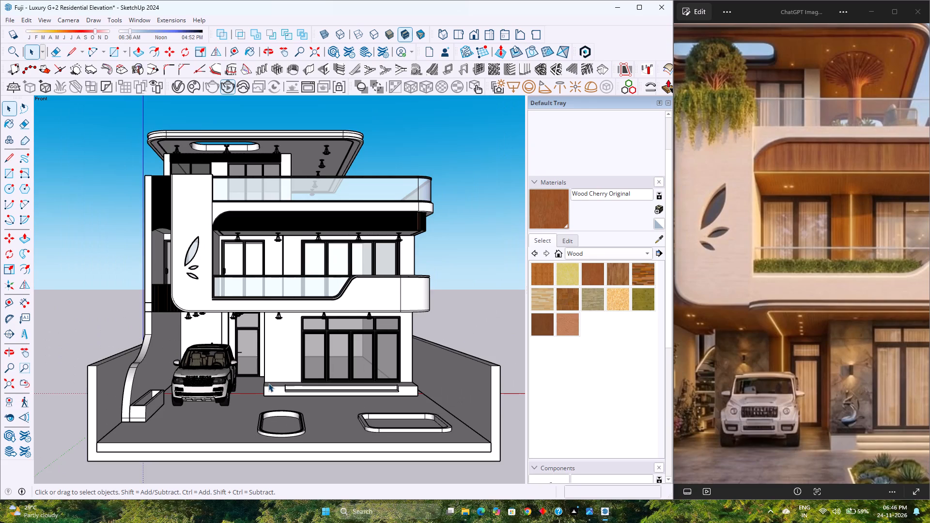
scroll(266, 386, up, 5)
scroll(282, 368, down, 8)
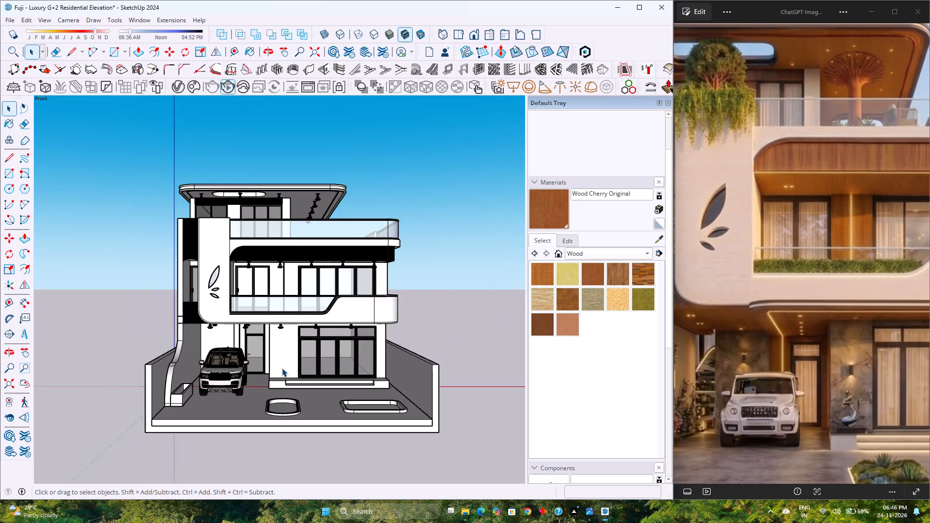
scroll(282, 368, up, 5)
scroll(282, 368, down, 6)
scroll(282, 368, up, 4)
scroll(282, 368, down, 4)
scroll(282, 368, up, 4)
scroll(282, 368, down, 4)
scroll(282, 368, up, 4)
scroll(282, 368, down, 4)
scroll(282, 373, up, 4)
scroll(282, 373, down, 4)
scroll(282, 373, up, 4)
scroll(282, 373, down, 4)
scroll(282, 374, up, 2)
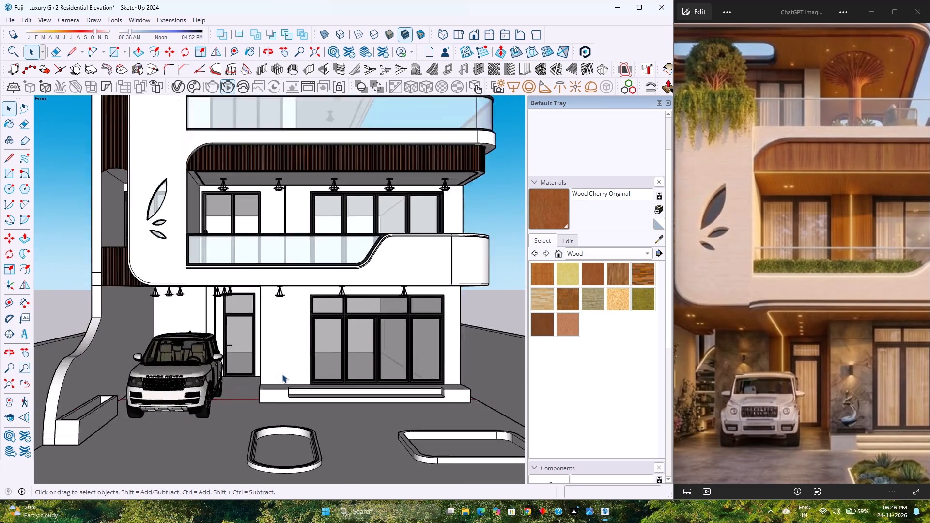
scroll(282, 374, up, 2)
scroll(282, 374, down, 4)
scroll(282, 375, up, 4)
scroll(282, 375, down, 4)
scroll(282, 375, up, 4)
scroll(282, 375, down, 4)
scroll(282, 375, up, 4)
scroll(282, 375, down, 4)
scroll(282, 375, up, 4)
scroll(282, 375, down, 5)
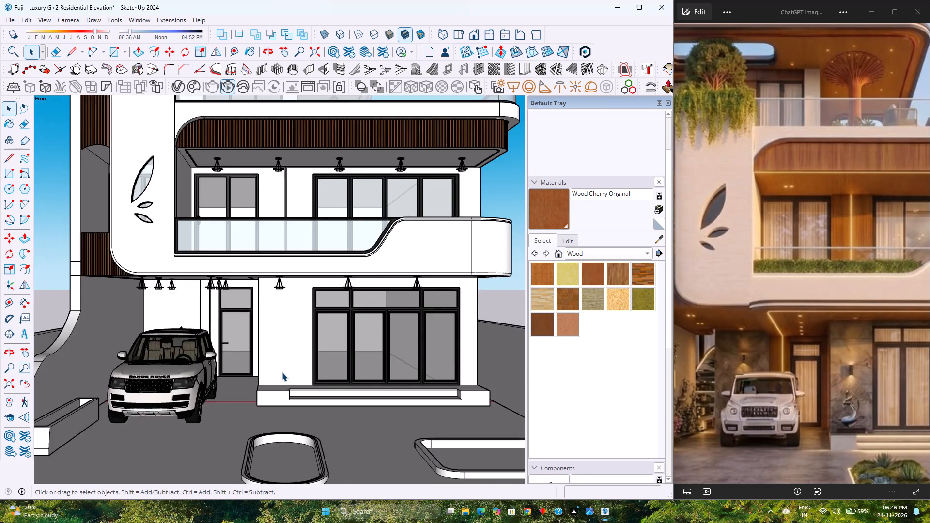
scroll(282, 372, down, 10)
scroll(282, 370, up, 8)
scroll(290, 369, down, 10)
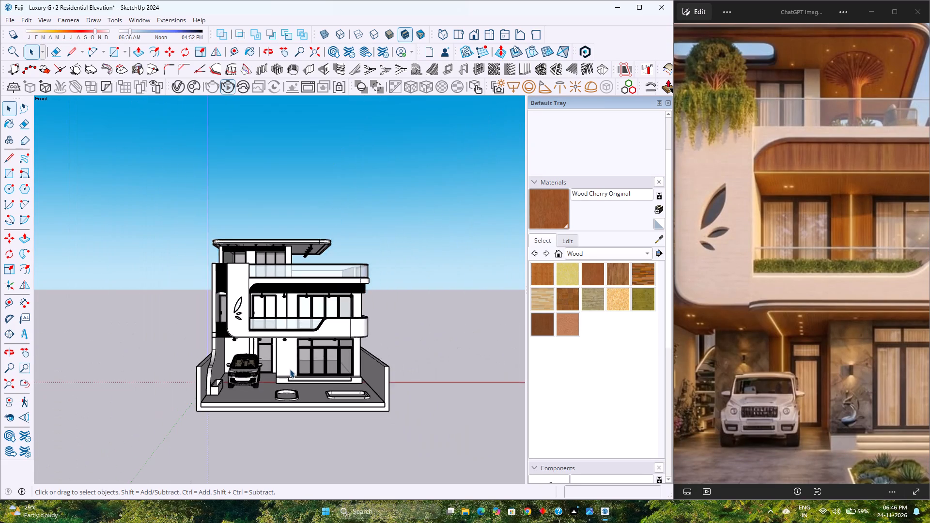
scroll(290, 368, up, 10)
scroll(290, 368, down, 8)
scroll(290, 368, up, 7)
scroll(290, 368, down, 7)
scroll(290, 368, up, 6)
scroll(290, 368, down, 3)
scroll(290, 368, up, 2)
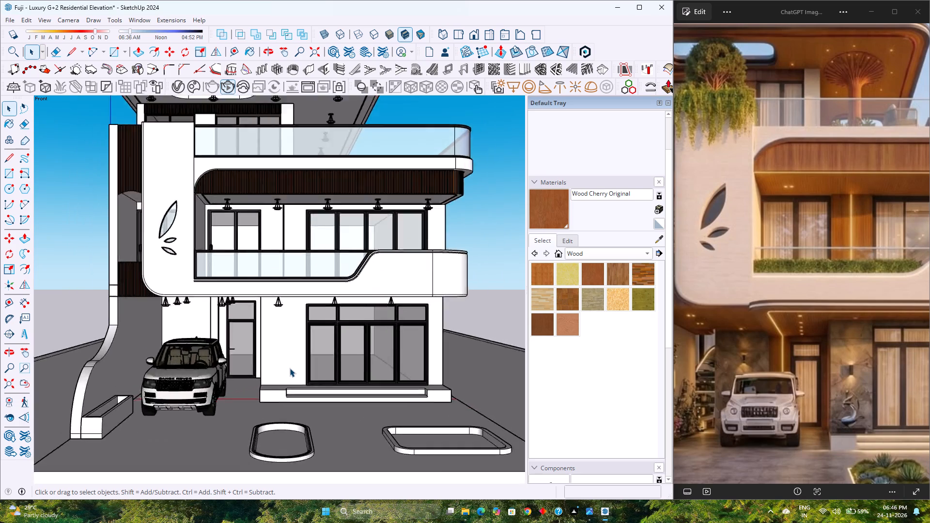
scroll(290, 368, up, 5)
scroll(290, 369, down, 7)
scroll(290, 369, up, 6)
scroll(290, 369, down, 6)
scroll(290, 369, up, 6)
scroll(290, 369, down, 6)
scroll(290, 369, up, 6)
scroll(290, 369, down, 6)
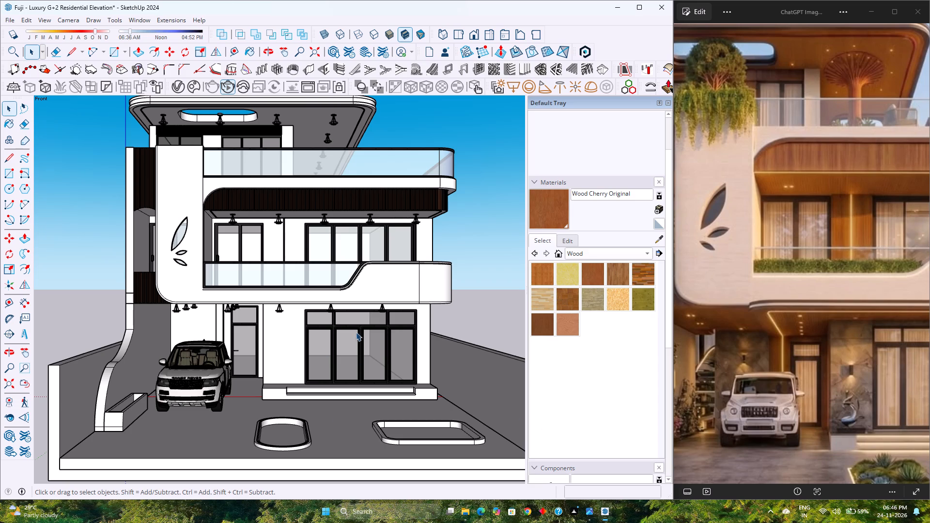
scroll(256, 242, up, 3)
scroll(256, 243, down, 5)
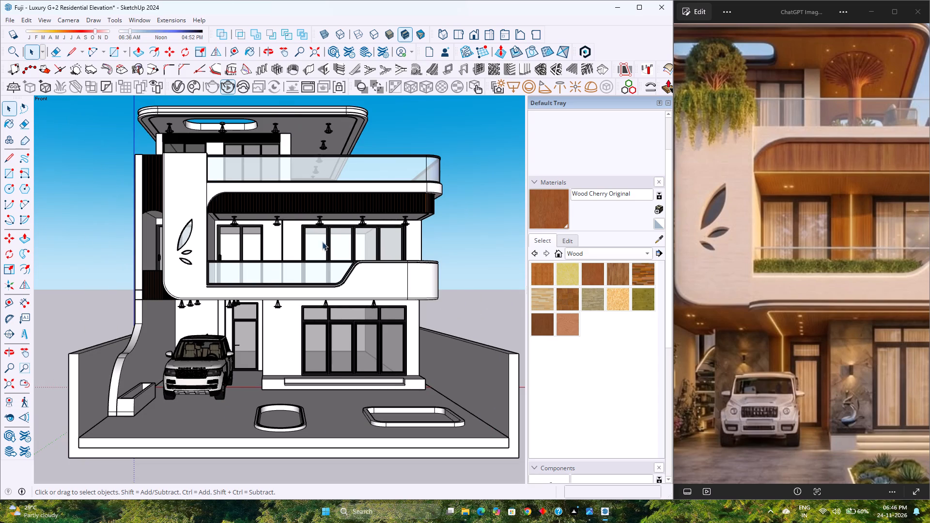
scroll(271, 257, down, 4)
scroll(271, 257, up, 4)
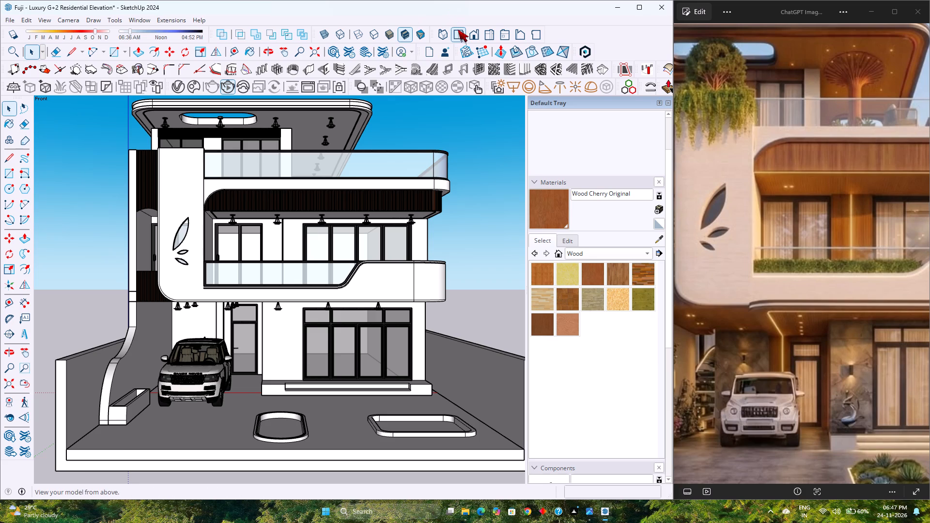
Starting from the standard Front view, examine the boundary side wall, curved balconies and car porch from angled front views.
click(475, 40)
scroll(364, 255, down, 3)
scroll(355, 284, up, 1)
middle_drag(355, 284, 219, 307)
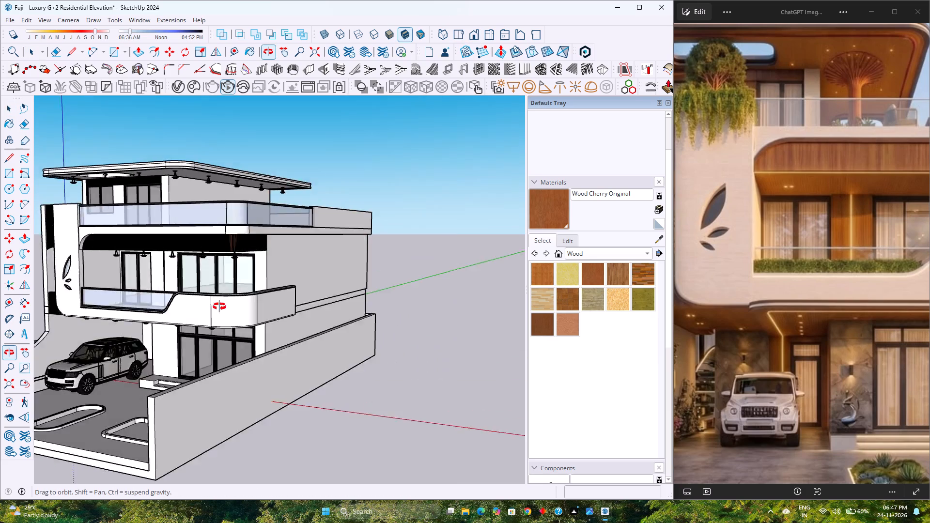
middle_drag(219, 307, 392, 311)
scroll(354, 313, down, 3)
scroll(354, 313, up, 5)
middle_drag(387, 360, 375, 355)
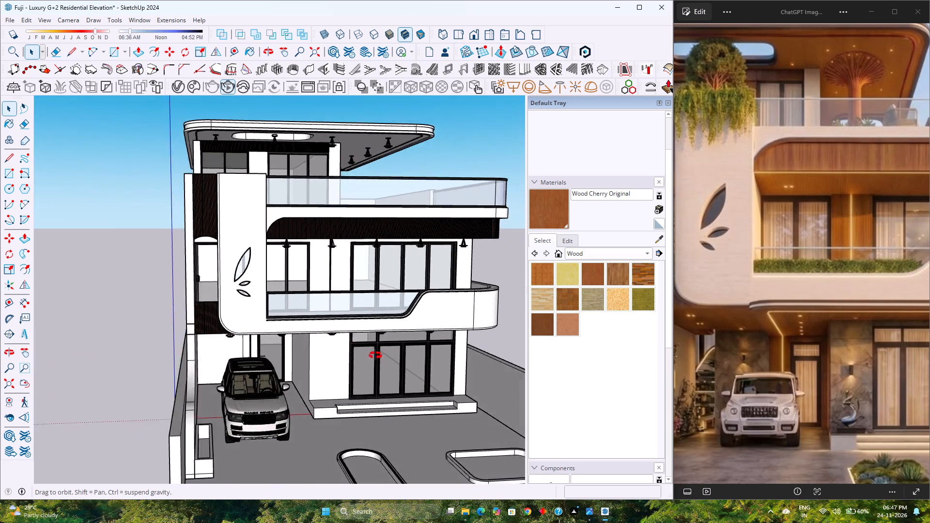
middle_drag(375, 355, 293, 317)
middle_click(293, 317)
scroll(297, 308, down, 10)
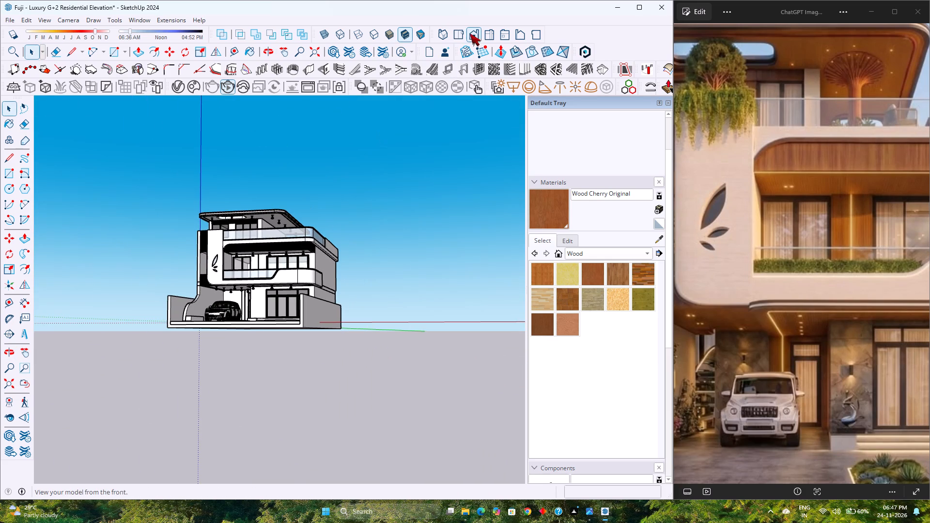
Return to the standard Front view and examine the whole facade, from the forecourt planters to the roof slab.
click(472, 33)
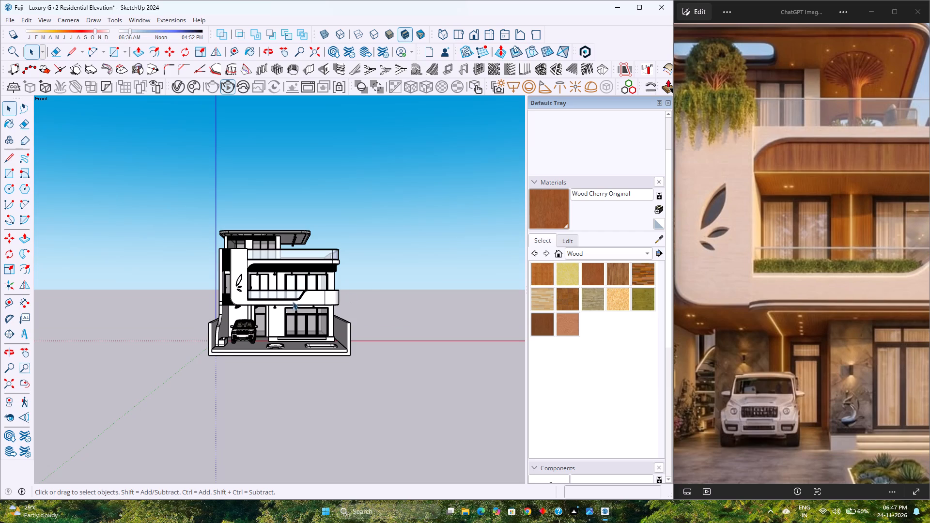
scroll(293, 301, up, 9)
scroll(293, 301, down, 4)
scroll(293, 301, up, 5)
scroll(293, 301, down, 3)
scroll(293, 301, up, 3)
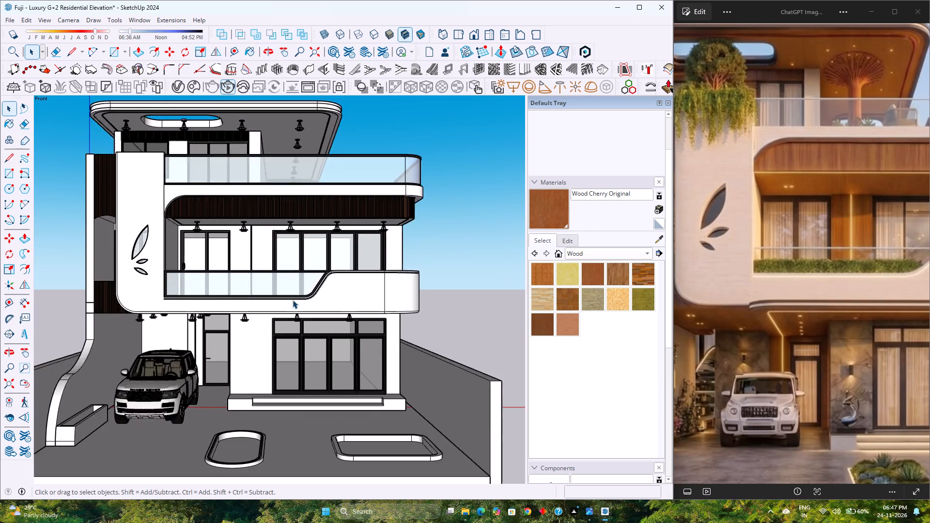
scroll(293, 300, down, 5)
scroll(213, 246, up, 4)
scroll(213, 246, down, 4)
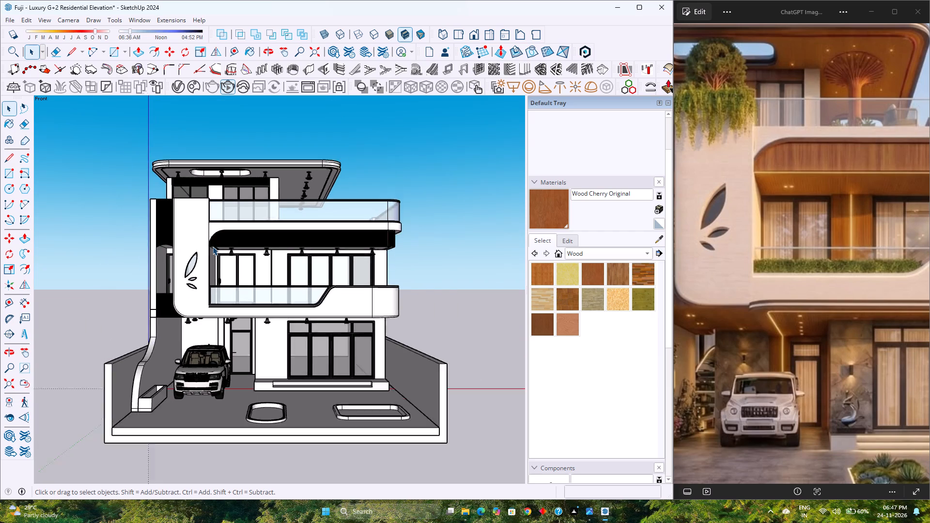
scroll(237, 244, up, 2)
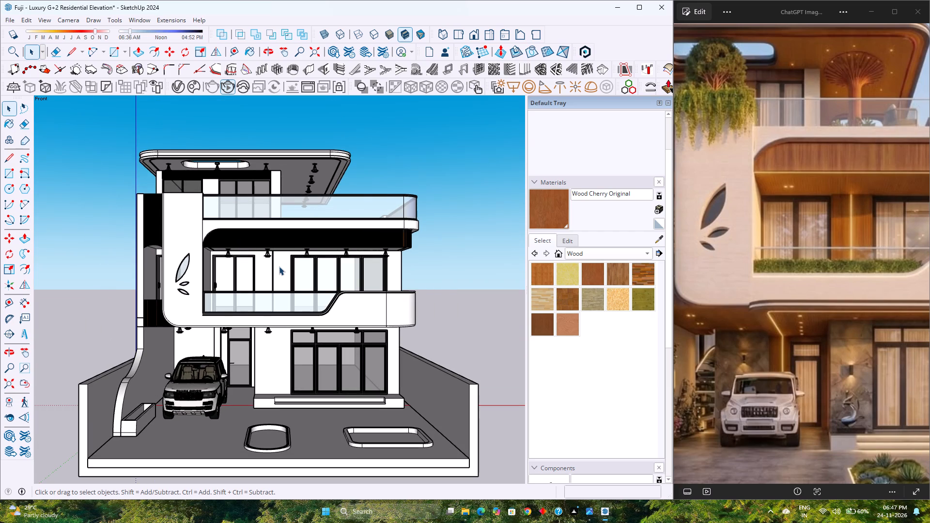
Examine the first-floor balcony, its glass railing, slatted wood band and ceiling lights from a slightly angled view.
scroll(279, 266, down, 3)
middle_drag(277, 267, 244, 264)
scroll(248, 264, up, 3)
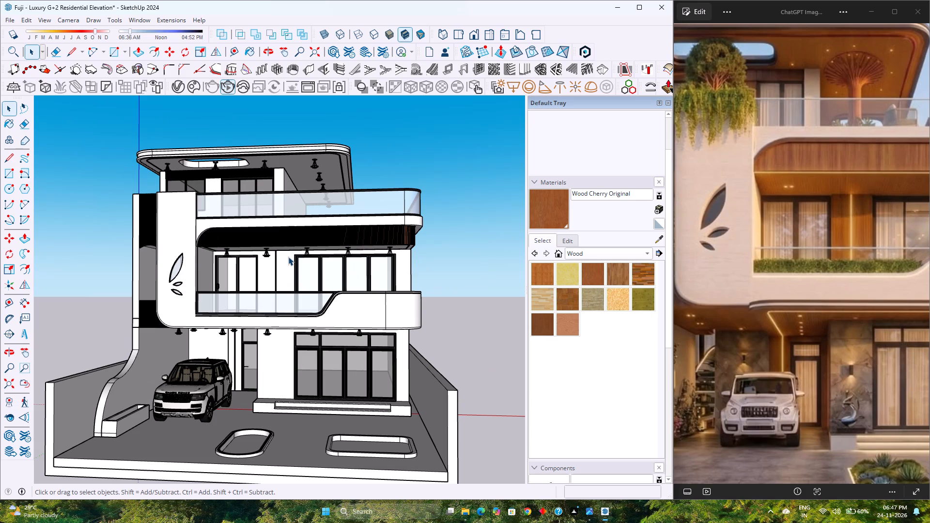
scroll(305, 280, up, 4)
scroll(307, 280, down, 6)
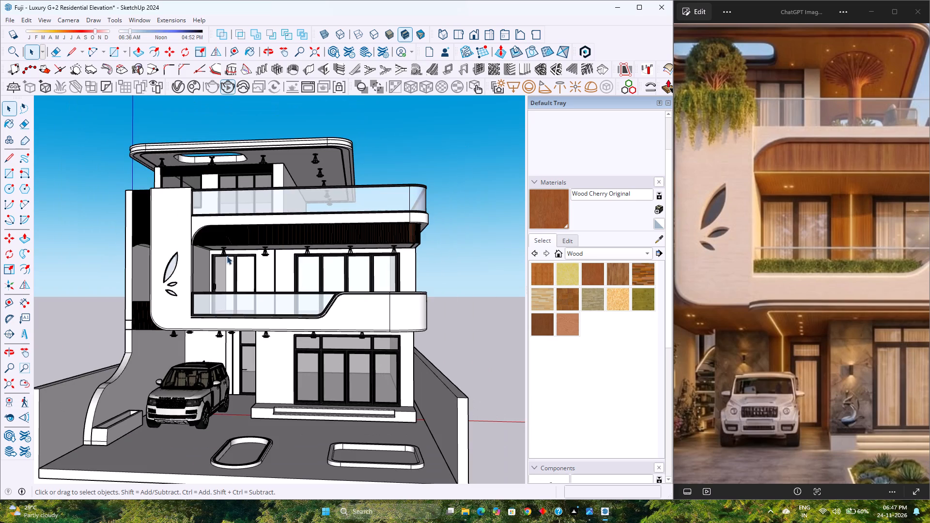
scroll(264, 265, up, 5)
scroll(290, 265, down, 4)
scroll(290, 265, up, 5)
scroll(290, 265, down, 5)
scroll(290, 265, up, 5)
scroll(290, 265, down, 3)
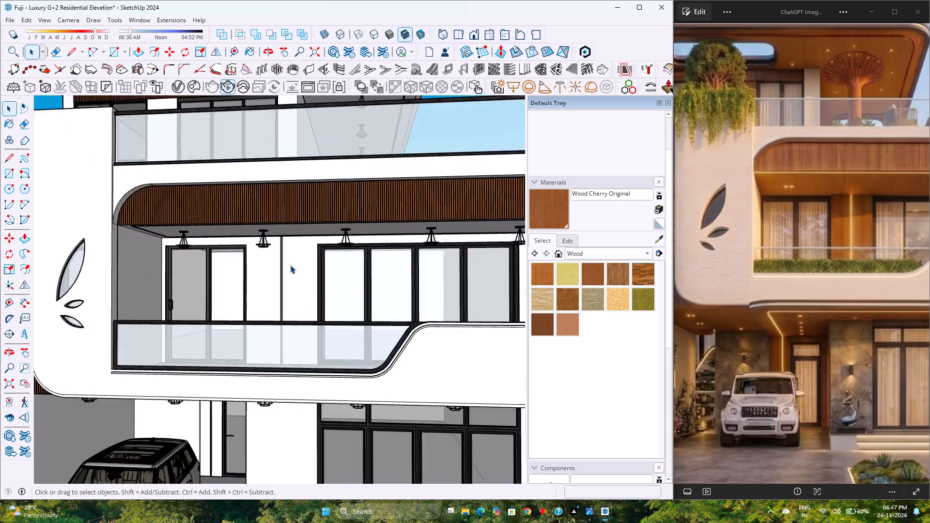
scroll(290, 265, down, 2)
scroll(290, 265, up, 5)
scroll(290, 265, down, 9)
Restore the standard Front view with the whole model fitted and check the full elevation.
click(477, 35)
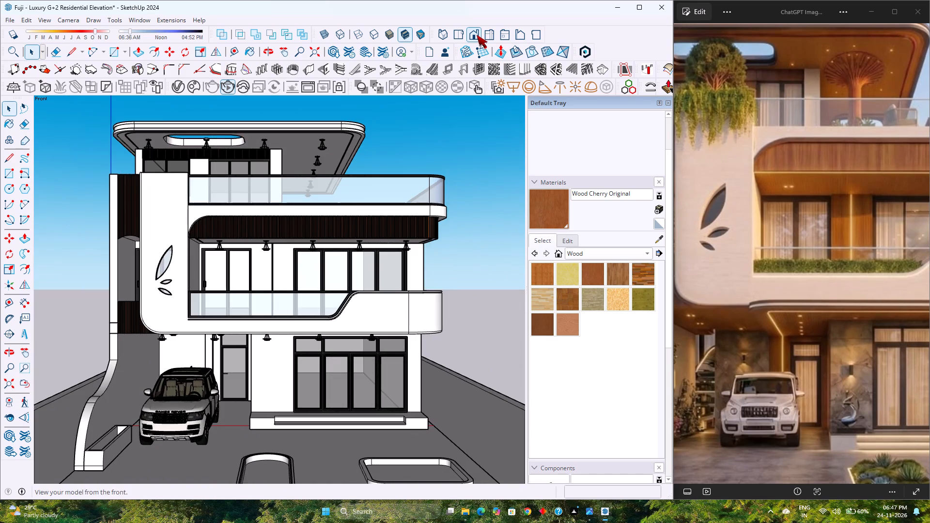
scroll(325, 233, down, 4)
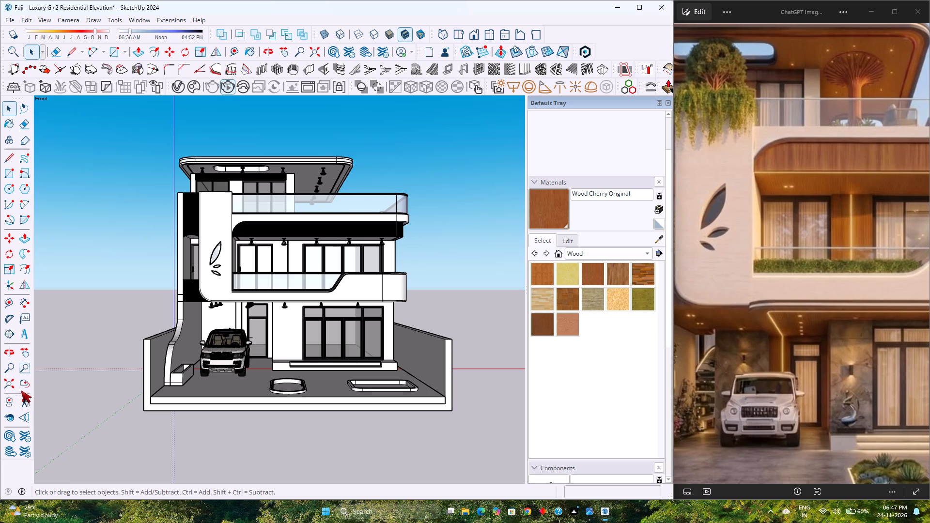
click(12, 384)
scroll(211, 322, down, 3)
scroll(212, 322, up, 4)
scroll(212, 322, down, 4)
scroll(212, 322, up, 3)
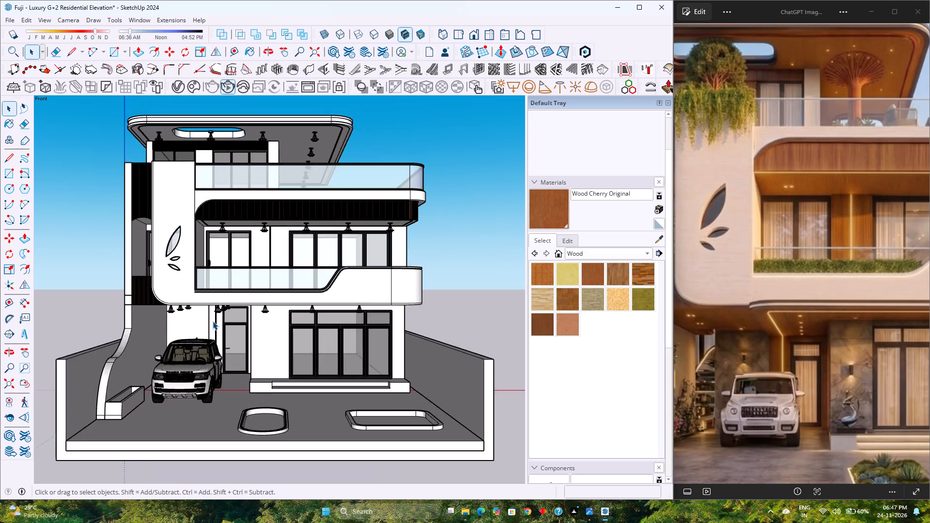
scroll(213, 321, down, 3)
scroll(214, 321, up, 4)
scroll(224, 316, down, 4)
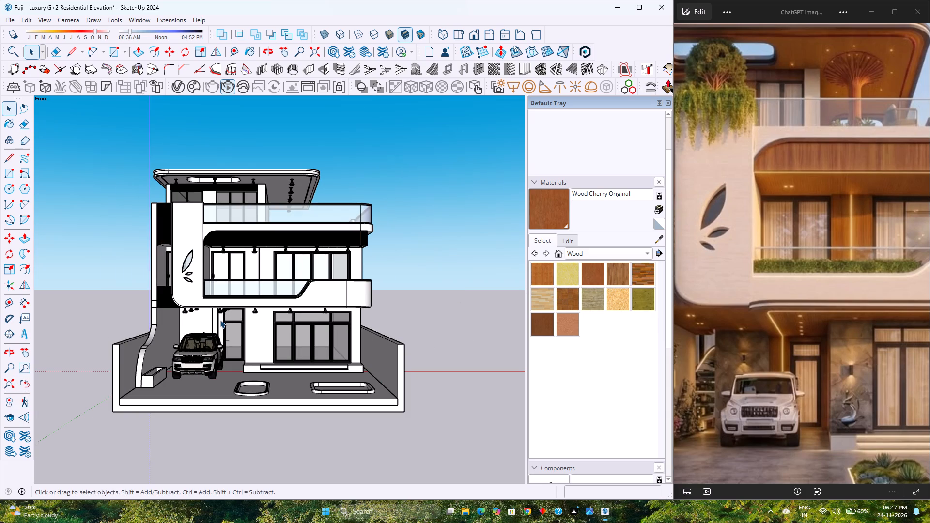
click(11, 385)
scroll(201, 306, down, 5)
scroll(201, 306, up, 5)
scroll(201, 306, down, 4)
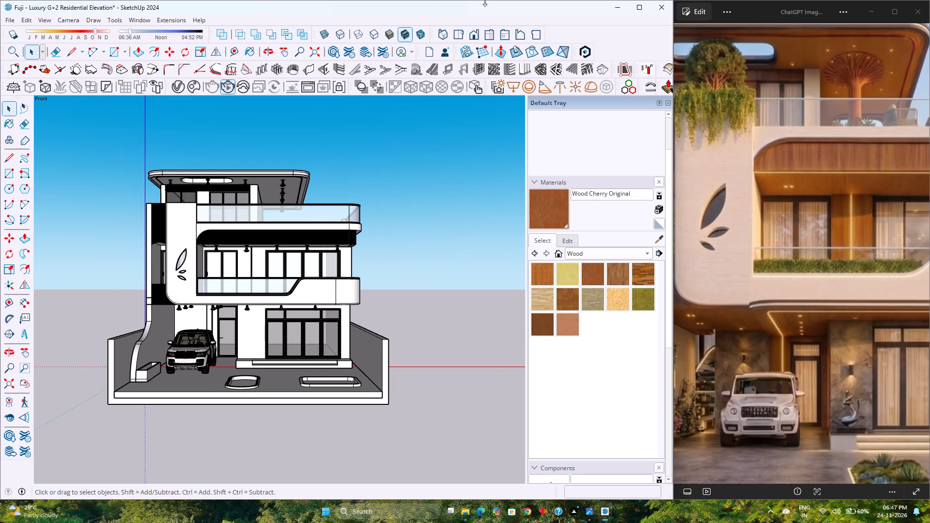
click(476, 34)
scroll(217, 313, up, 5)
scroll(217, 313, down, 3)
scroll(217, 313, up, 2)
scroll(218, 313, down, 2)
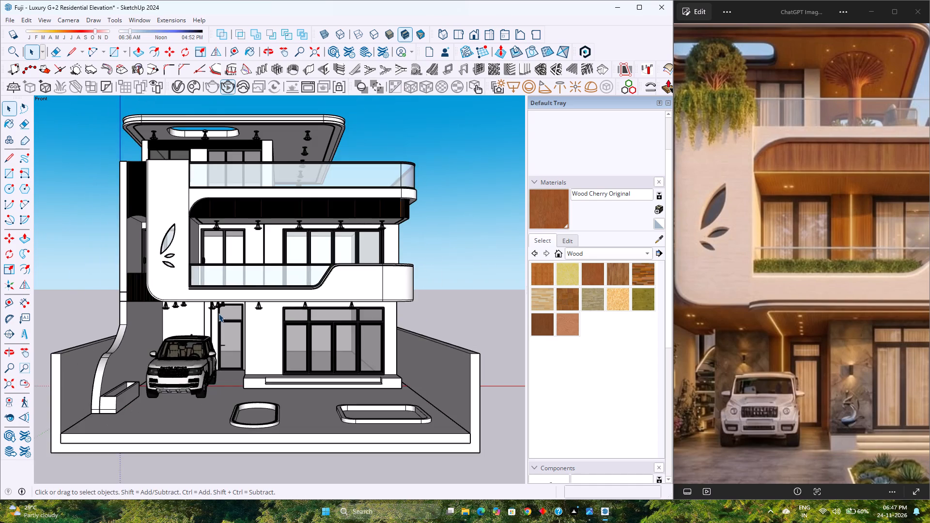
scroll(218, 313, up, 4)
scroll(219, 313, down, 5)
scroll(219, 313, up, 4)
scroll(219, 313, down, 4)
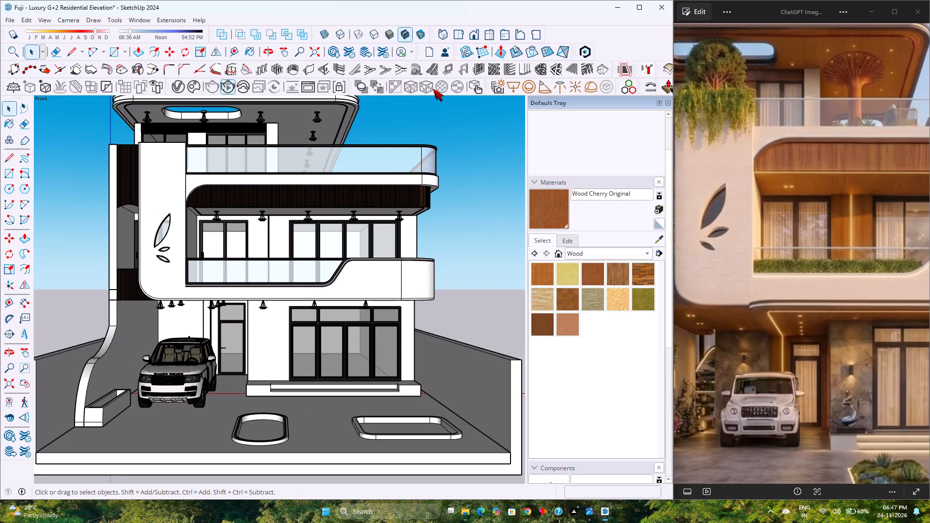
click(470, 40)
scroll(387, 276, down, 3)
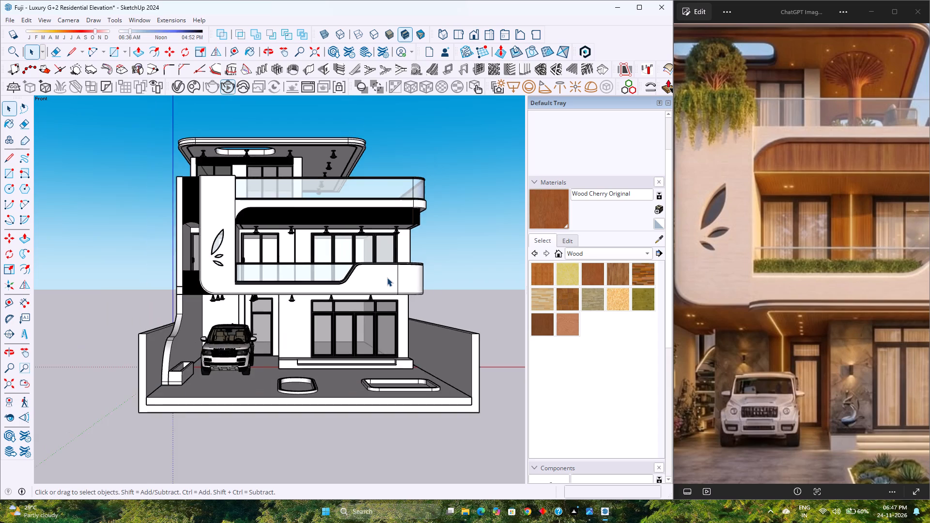
Examine the first-floor balcony, ground-floor glazing and overall massing of the house from the front and from angled viewpoints.
scroll(387, 277, up, 5)
scroll(386, 277, down, 5)
scroll(385, 278, up, 6)
scroll(385, 278, down, 4)
scroll(278, 297, up, 5)
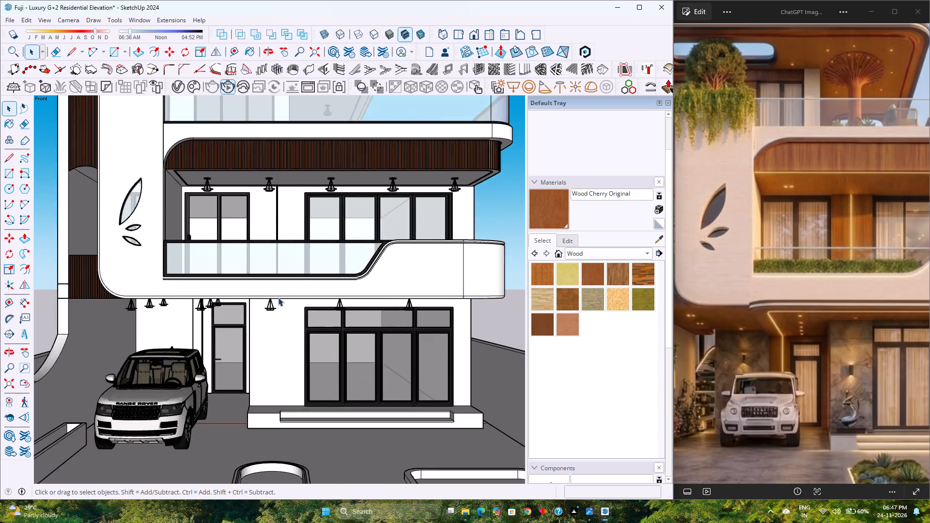
scroll(278, 297, down, 3)
scroll(278, 297, up, 3)
scroll(278, 297, down, 4)
middle_drag(313, 324, 286, 339)
middle_drag(288, 338, 294, 336)
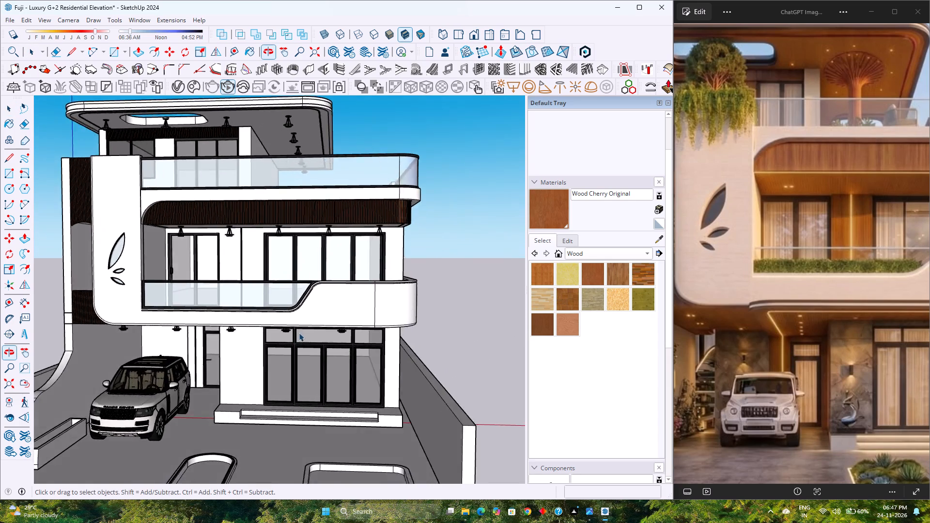
scroll(299, 333, down, 6)
middle_drag(256, 311, 205, 274)
scroll(205, 264, up, 5)
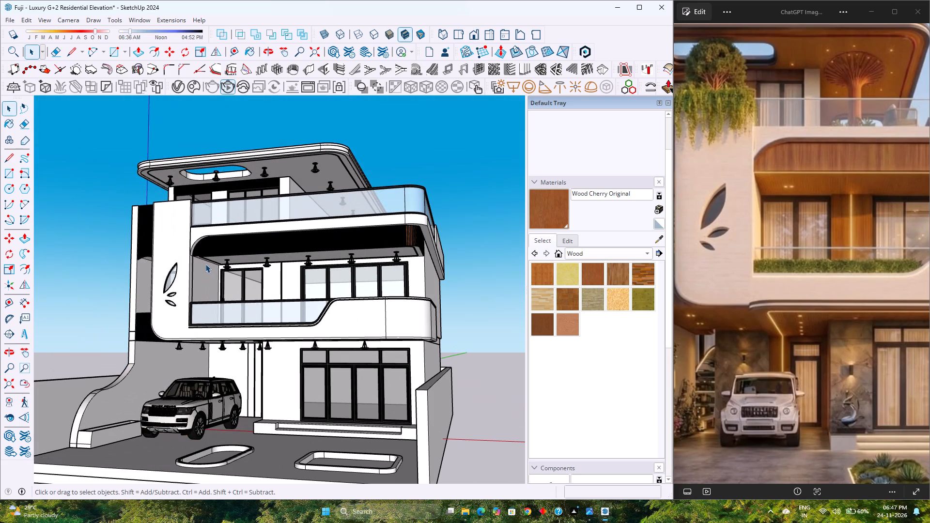
Bring up the V-Ray Asset Editor, show only the scene lights, and inspect the SunLight and Spot Light parameters.
click(178, 86)
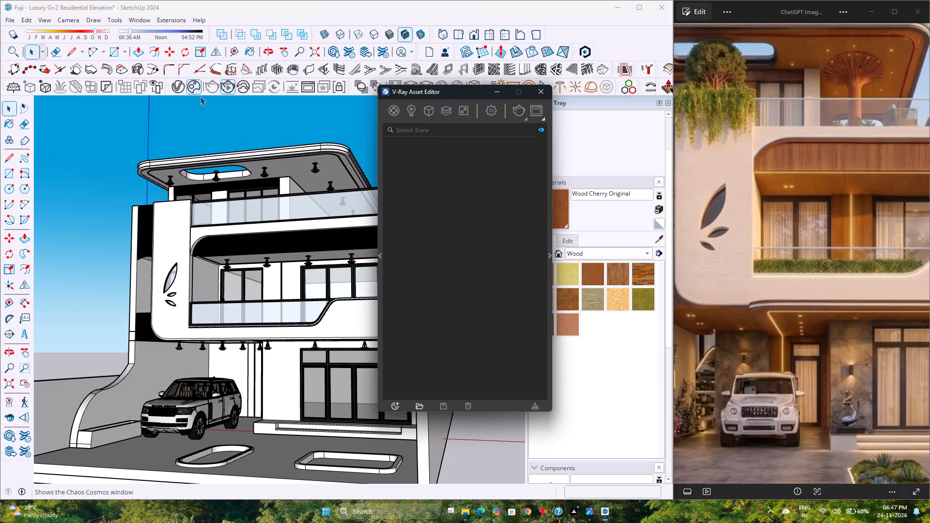
drag(454, 94, 352, 79)
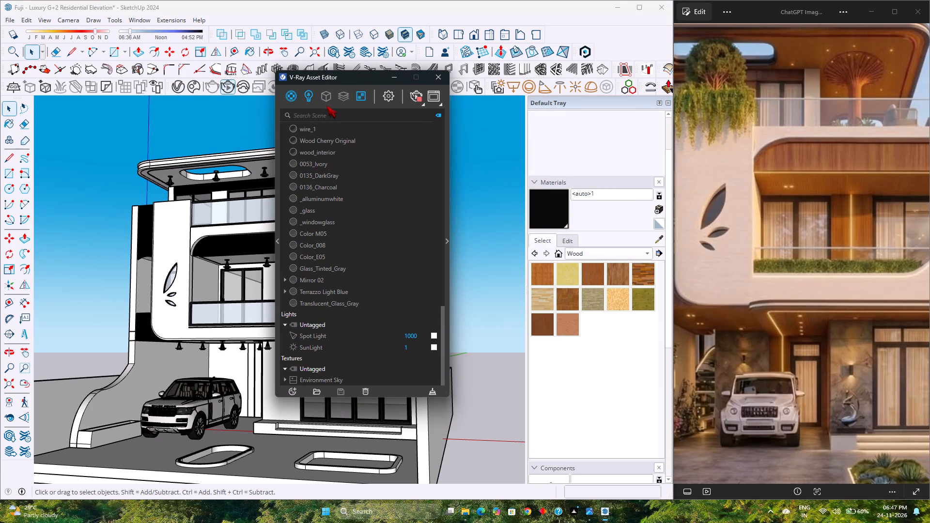
click(311, 99)
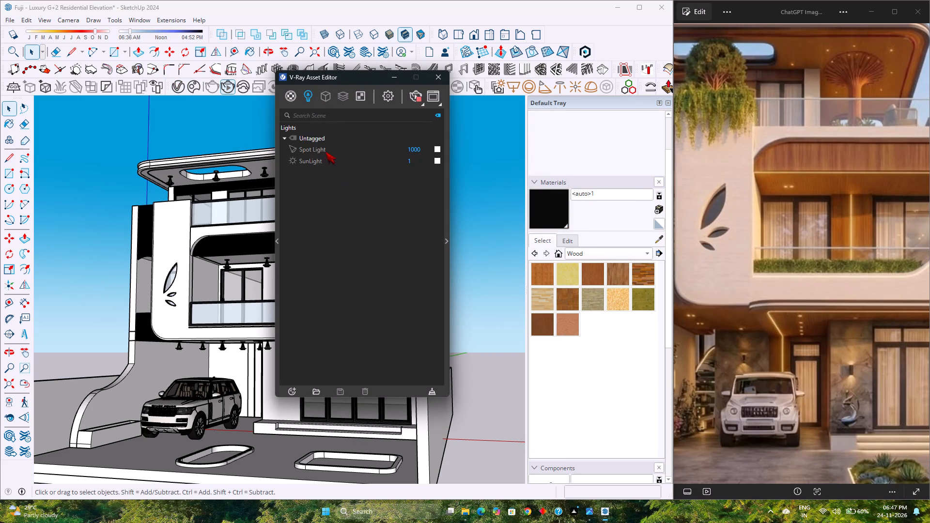
click(328, 151)
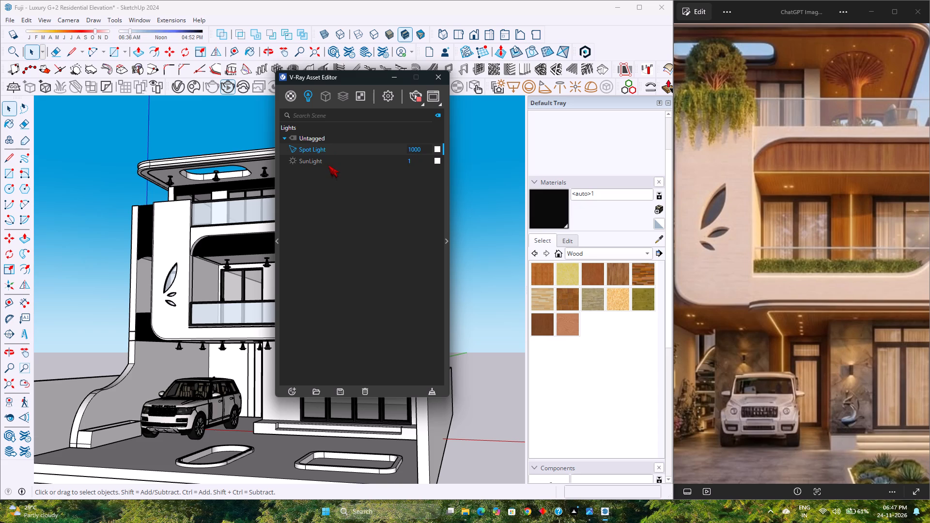
click(333, 163)
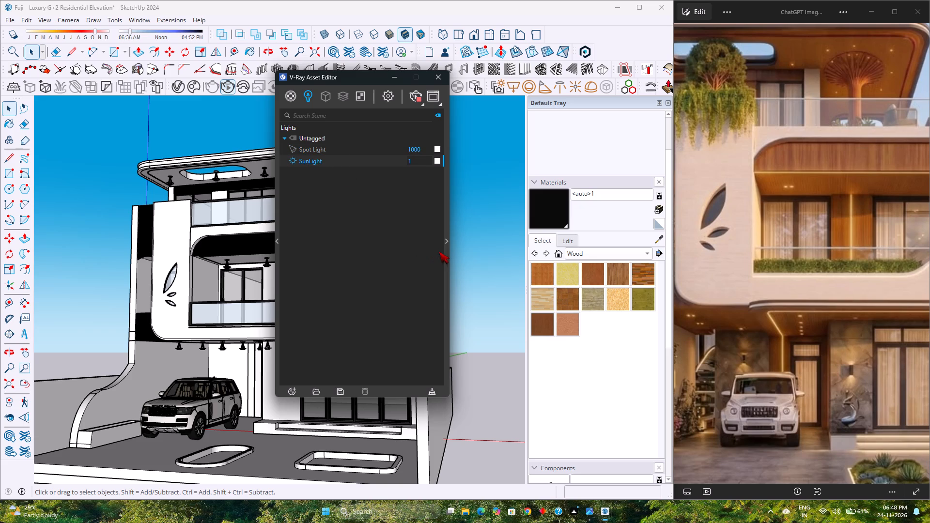
click(444, 246)
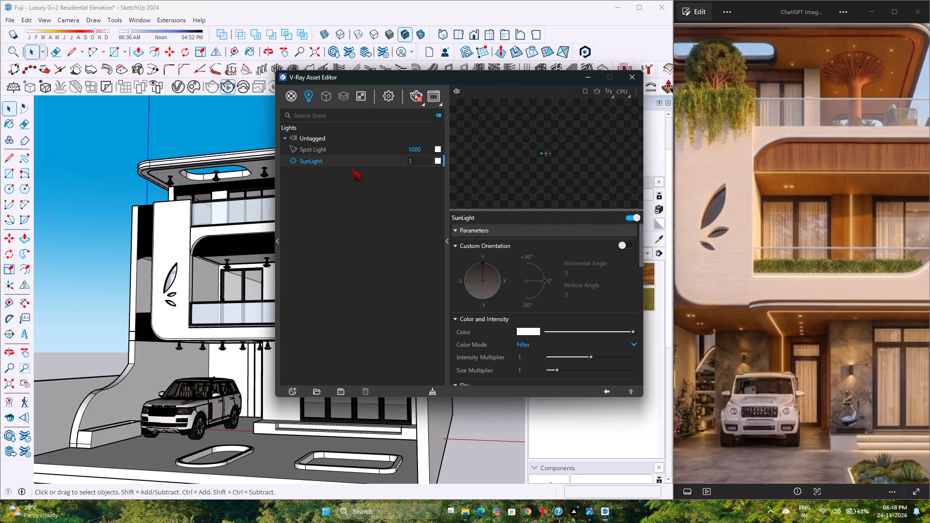
click(371, 151)
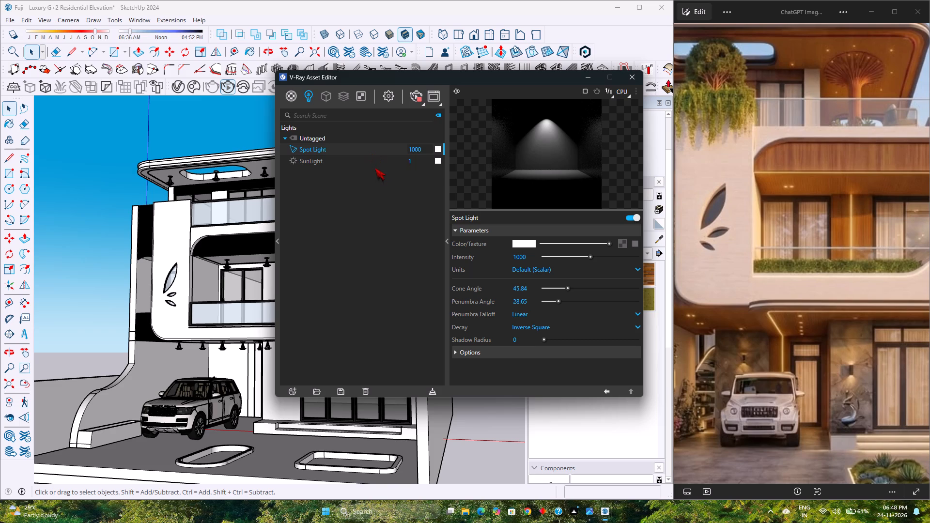
click(375, 168)
Review the SunLight settings in V-Ray, covering colour and intensity, sky, night sky, ground and clouds.
click(380, 165)
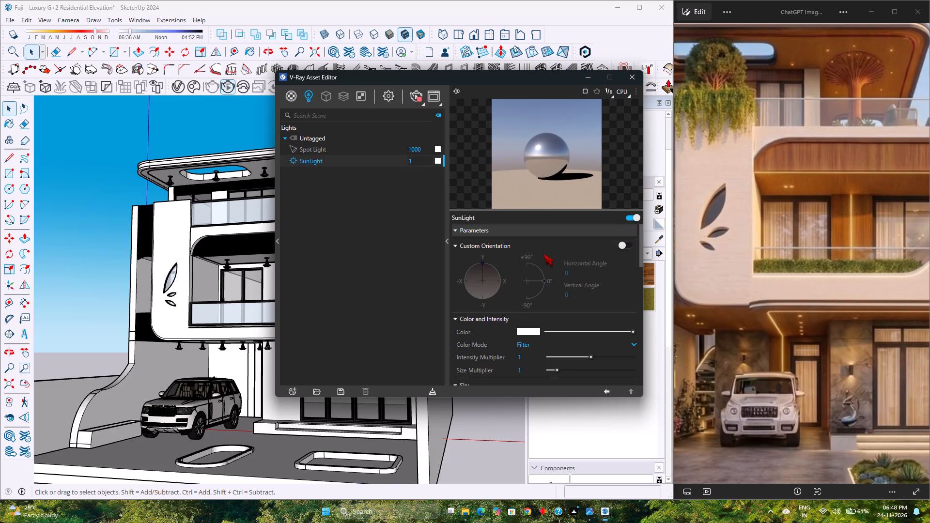
scroll(543, 254, down, 3)
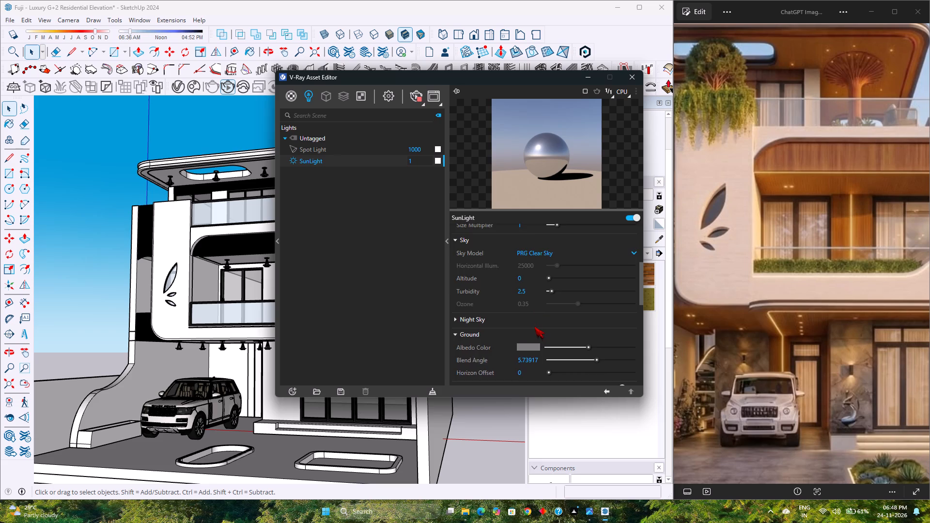
scroll(534, 326, up, 4)
scroll(534, 326, down, 5)
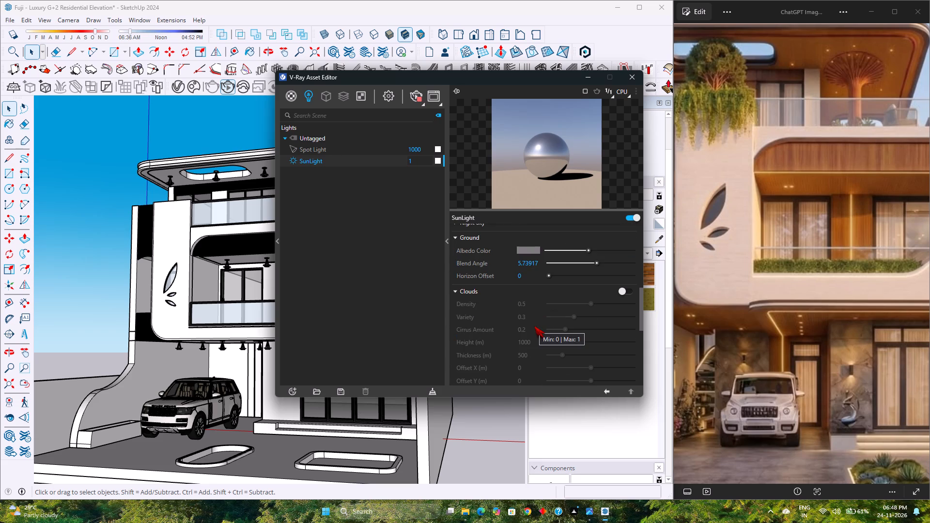
scroll(534, 326, up, 2)
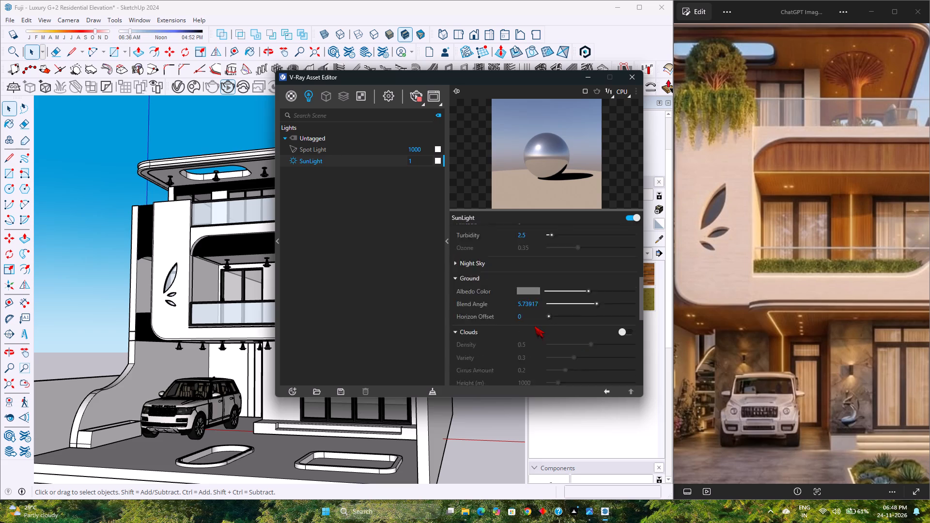
scroll(534, 326, up, 1)
scroll(534, 326, down, 2)
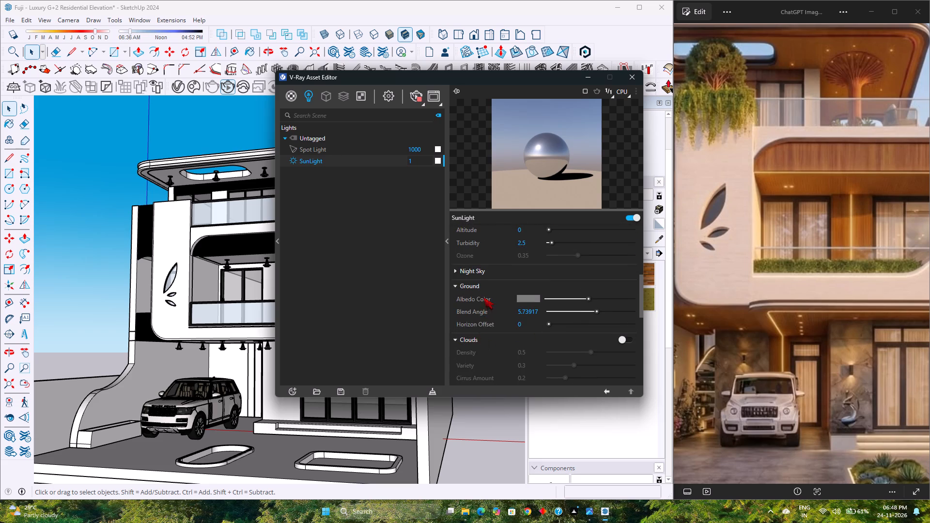
scroll(484, 285, down, 3)
scroll(484, 286, up, 4)
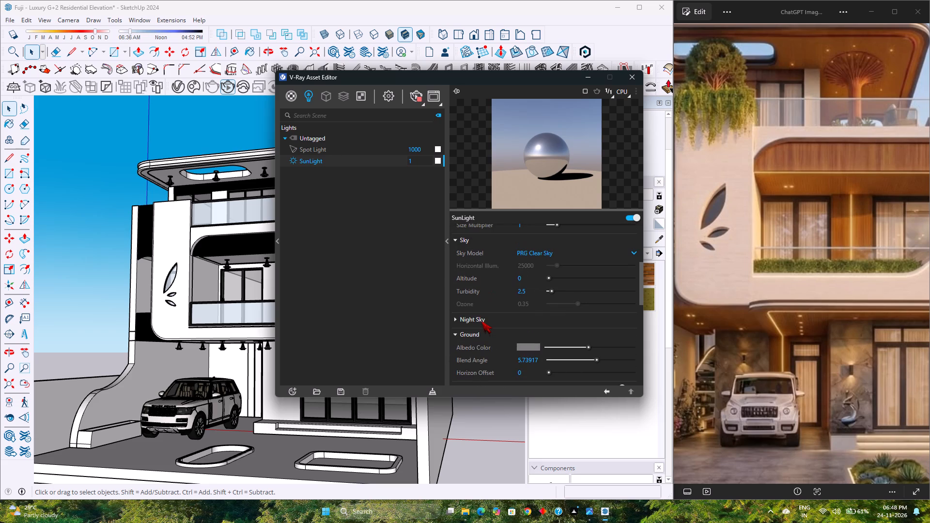
click(481, 321)
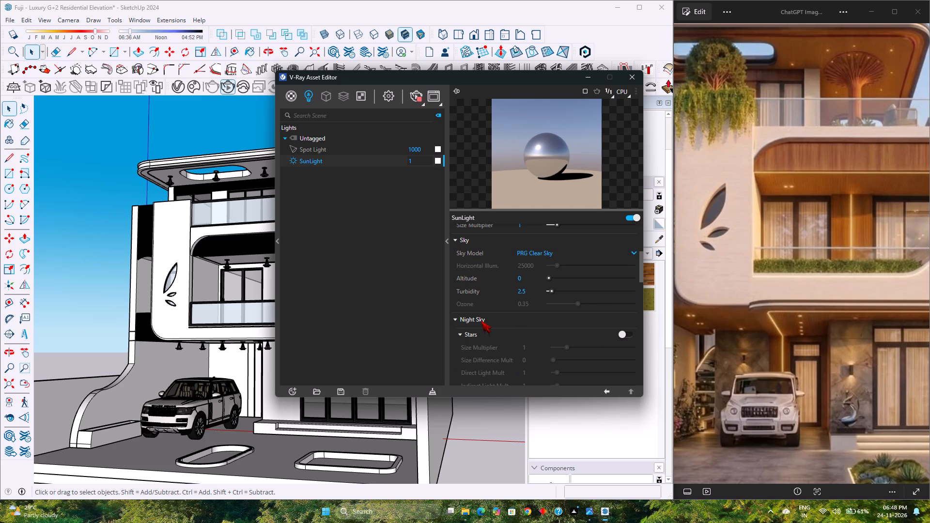
click(481, 320)
scroll(481, 320, down, 3)
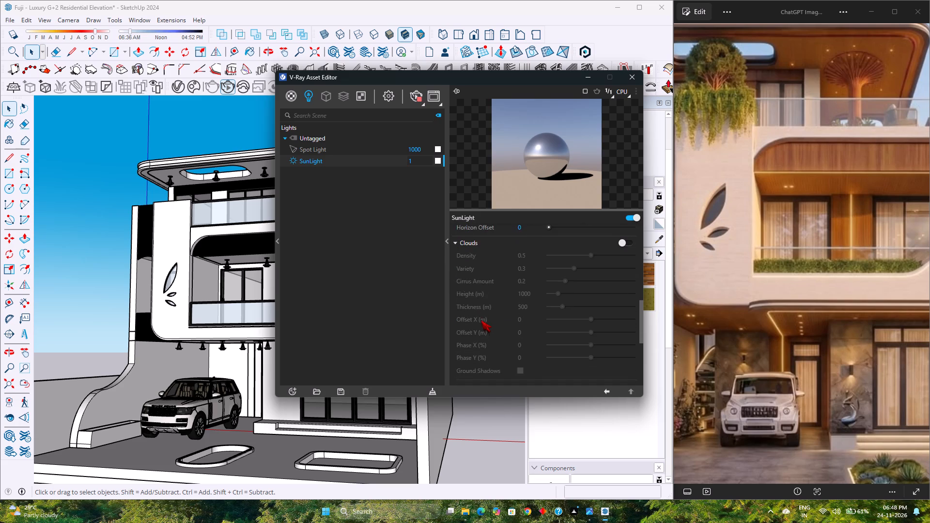
scroll(481, 320, up, 3)
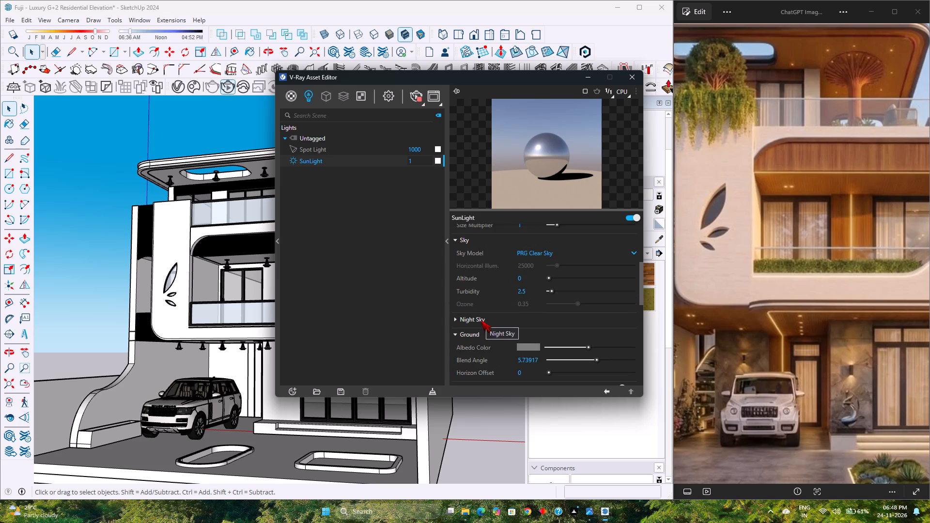
Inspect the SunLight's Night Sky options, including the Stars and Moon groups, and recheck its sky and intensity settings.
click(481, 320)
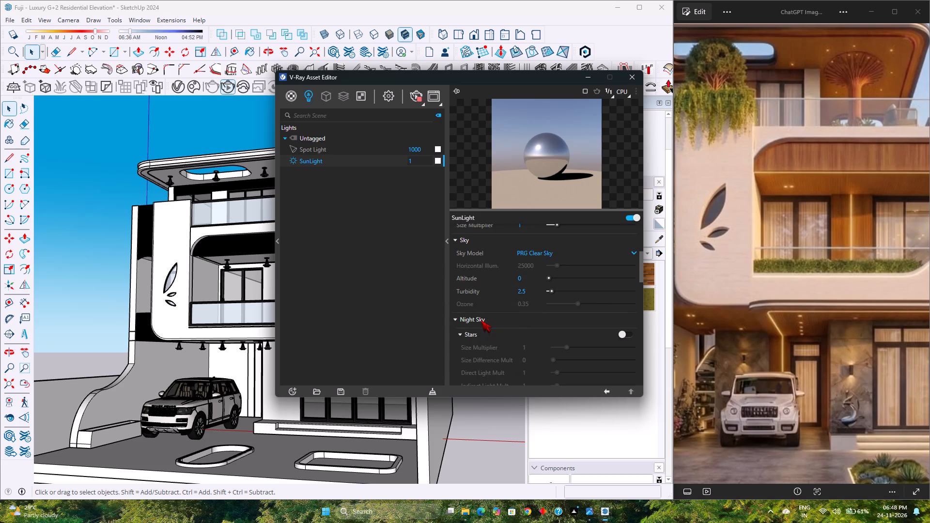
click(480, 320)
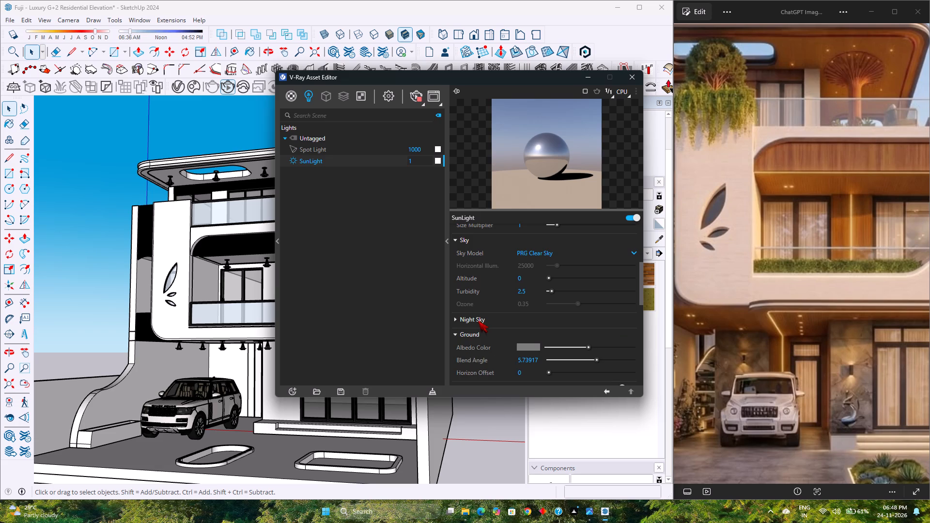
scroll(478, 321, down, 2)
scroll(478, 321, up, 3)
scroll(468, 354, down, 4)
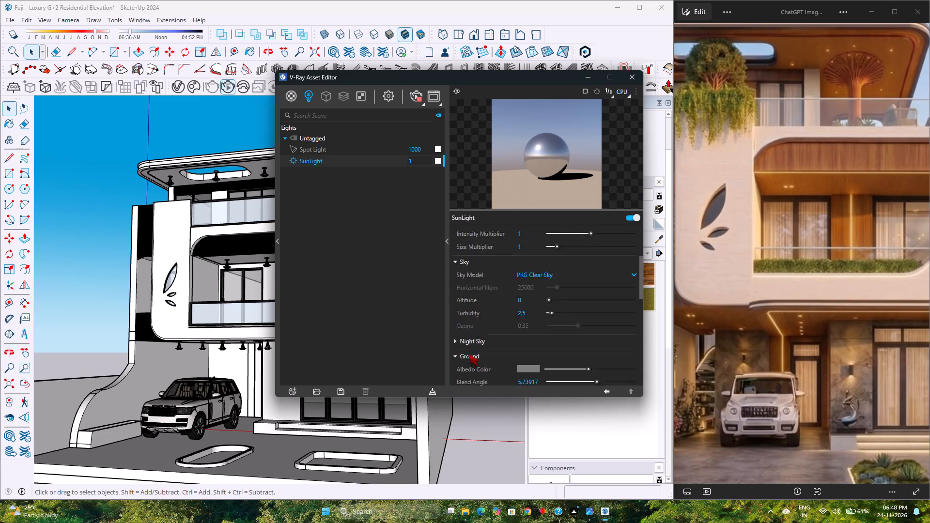
scroll(468, 354, up, 4)
scroll(468, 354, down, 1)
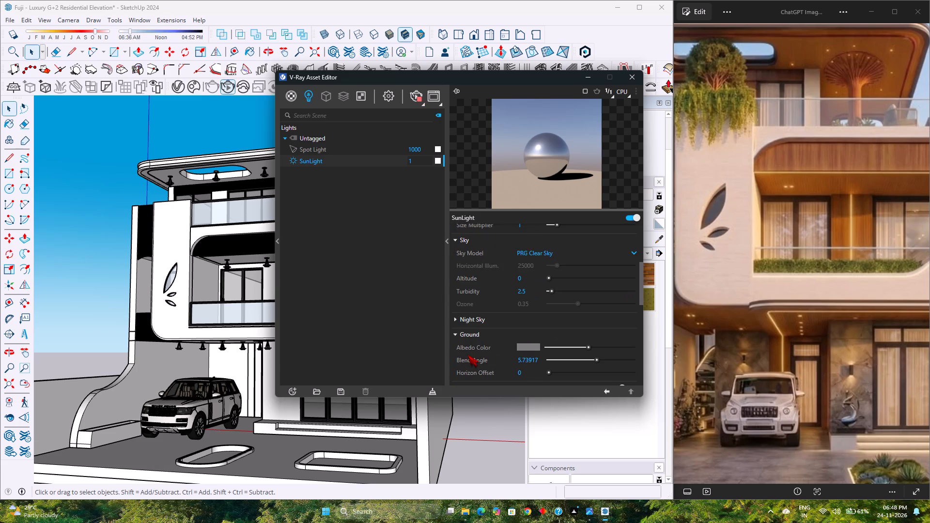
click(472, 323)
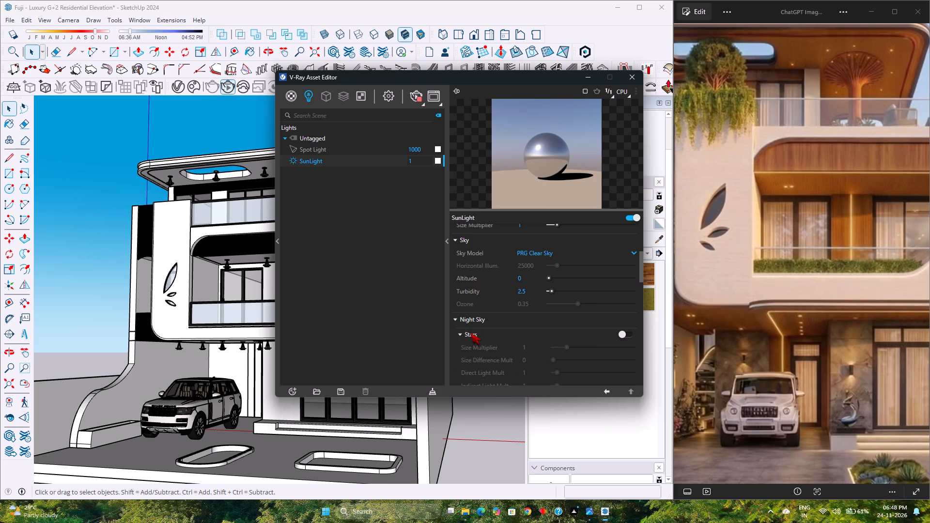
click(470, 333)
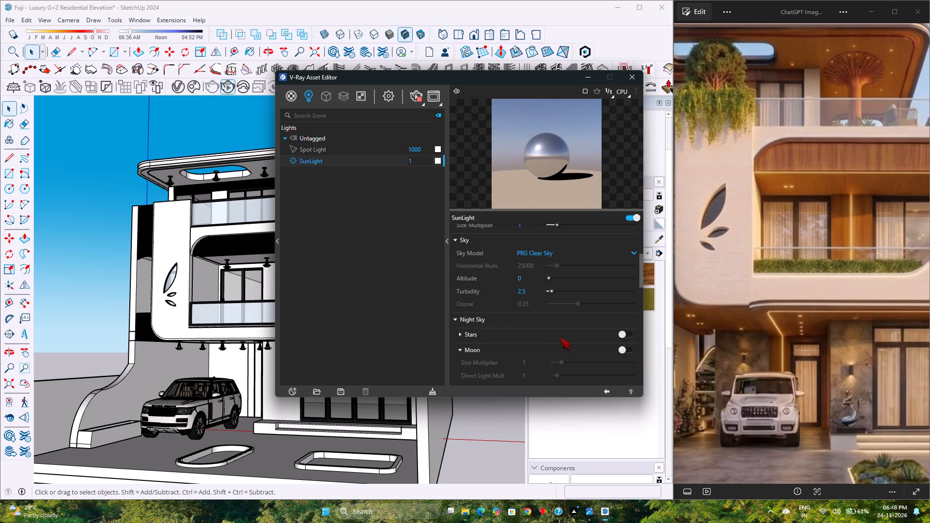
scroll(548, 338, down, 4)
scroll(487, 335, up, 10)
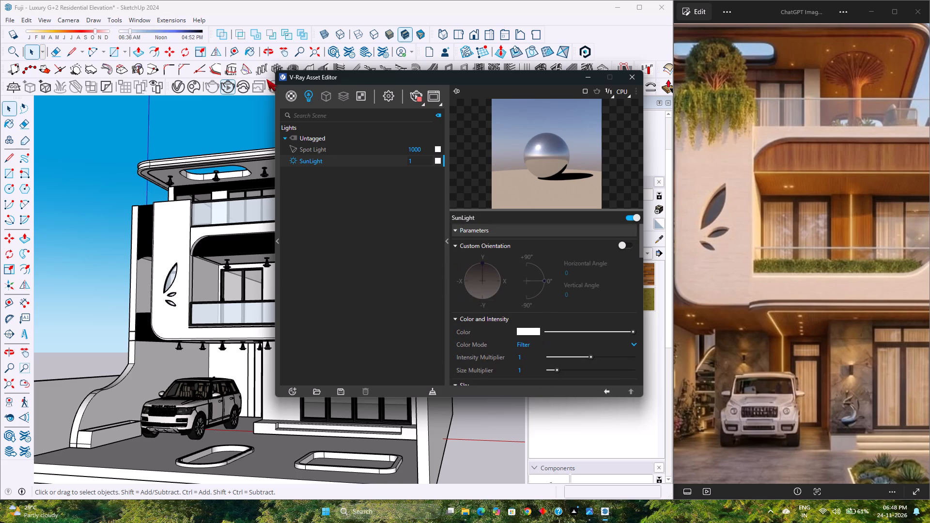
Check the Spot Light's parameters once more and put the V-Ray Asset Editor away.
click(349, 151)
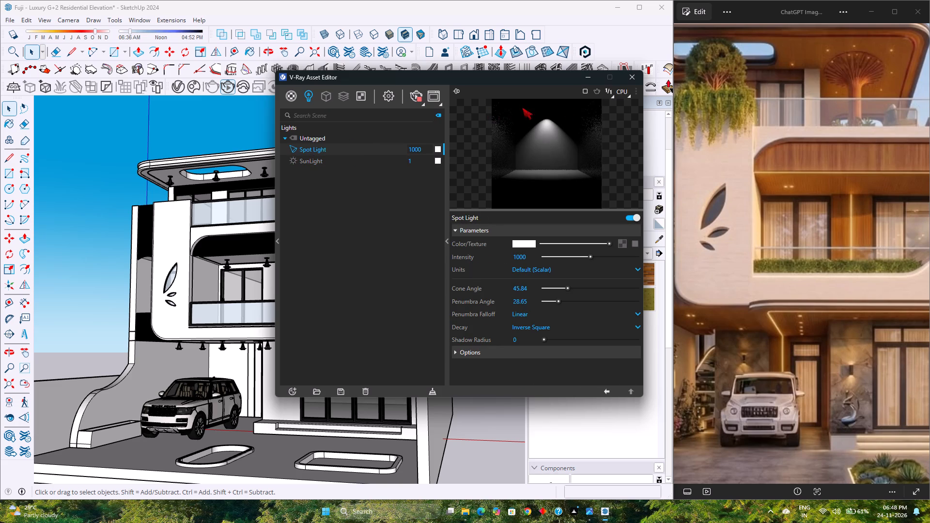
click(589, 83)
Restore the standard Front view with the whole model fitted and check the full elevation.
scroll(396, 228, down, 1)
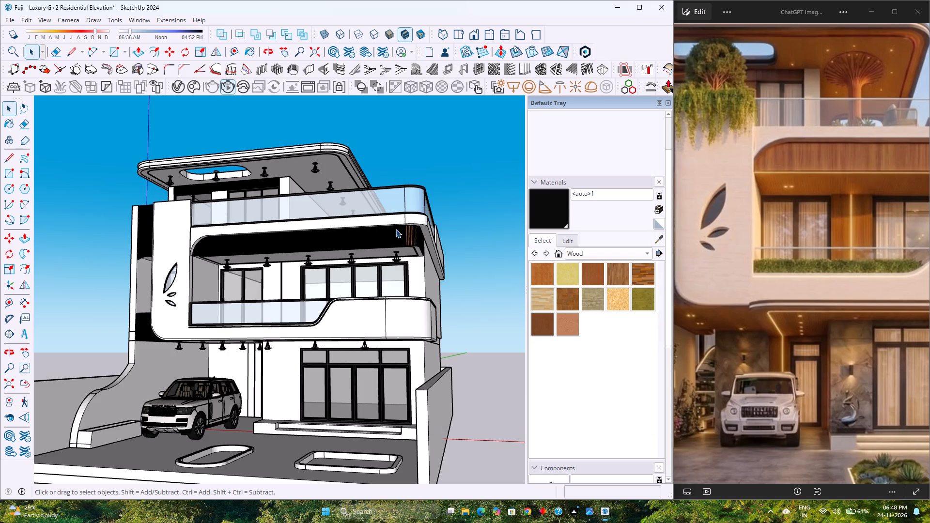
scroll(396, 229, down, 2)
click(476, 35)
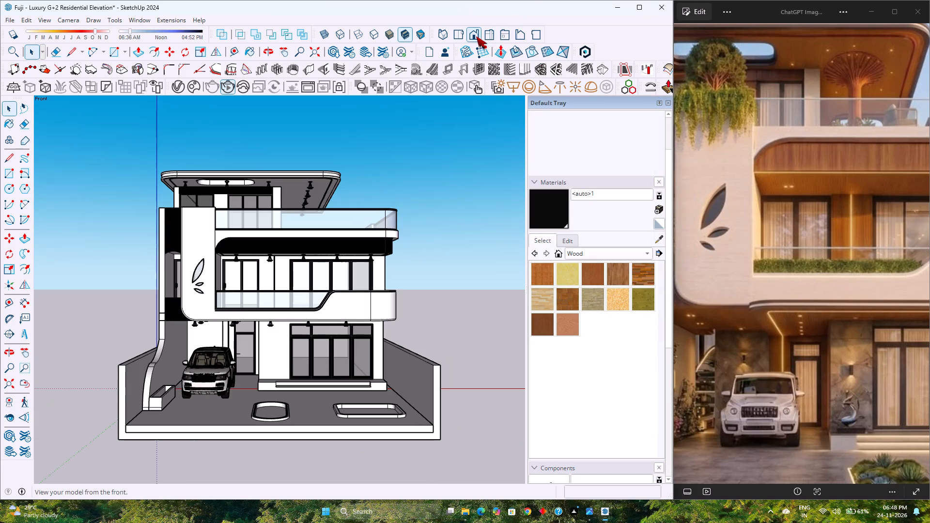
click(8, 379)
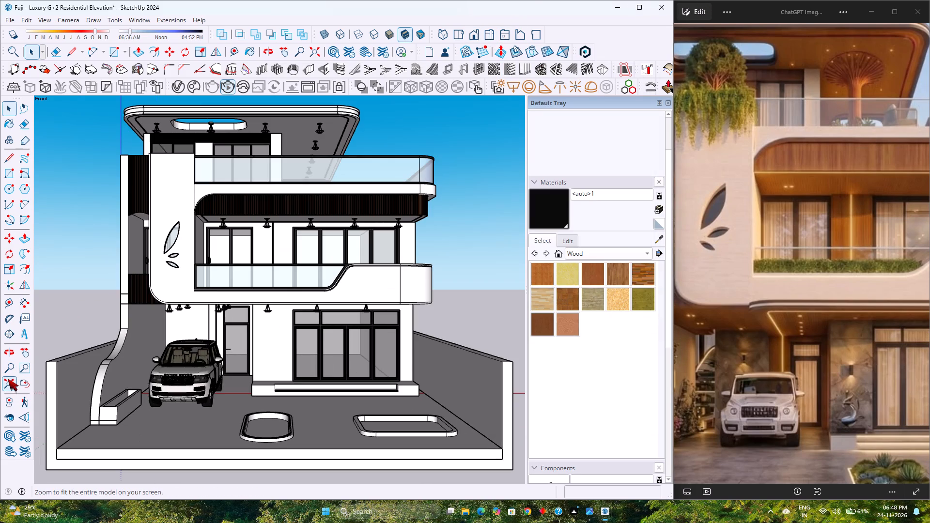
scroll(167, 347, down, 4)
scroll(204, 336, up, 4)
scroll(208, 336, down, 4)
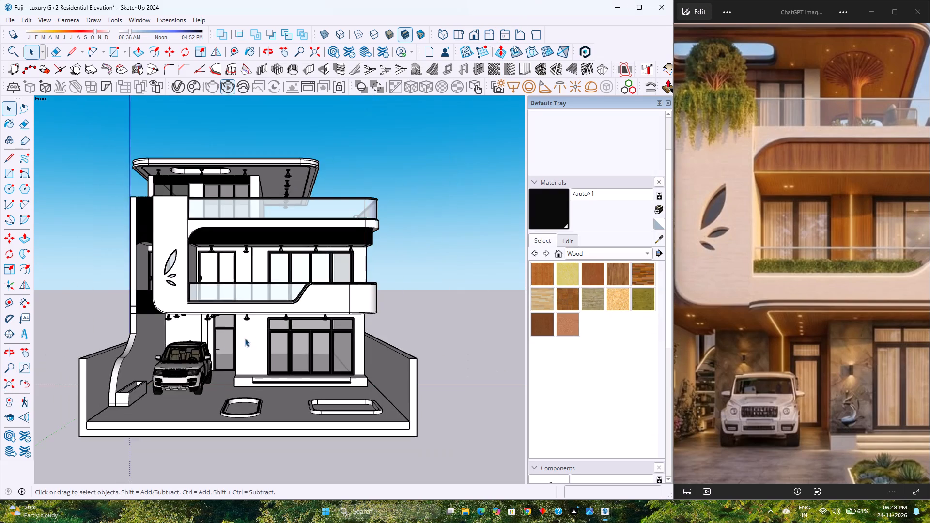
scroll(260, 338, up, 4)
scroll(259, 338, down, 4)
scroll(244, 342, up, 4)
scroll(244, 342, down, 3)
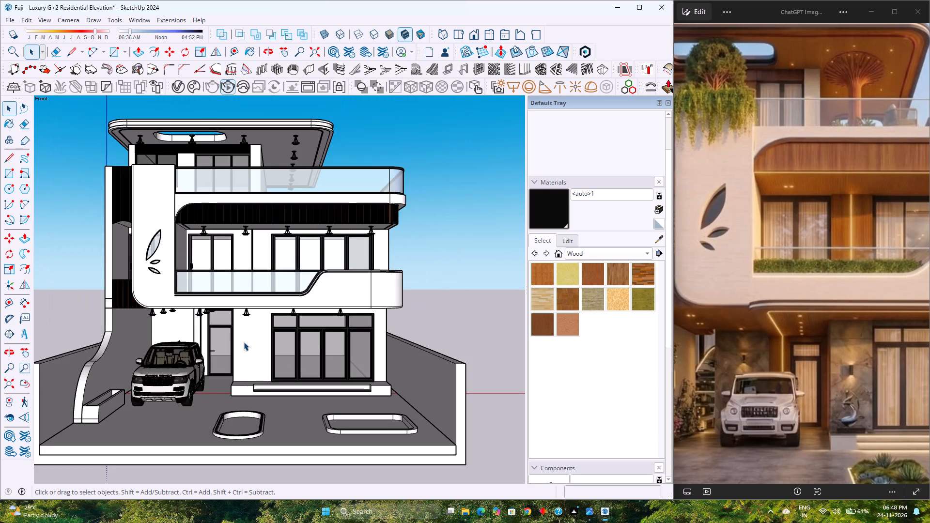
Examine the entrance door, ground-floor glazing, ceiling lights and first-floor balcony from the Front view.
scroll(244, 342, up, 3)
scroll(244, 342, down, 5)
scroll(244, 342, up, 4)
scroll(244, 342, down, 4)
scroll(244, 342, up, 4)
scroll(244, 342, down, 4)
scroll(244, 342, up, 5)
scroll(244, 342, down, 5)
scroll(244, 342, up, 6)
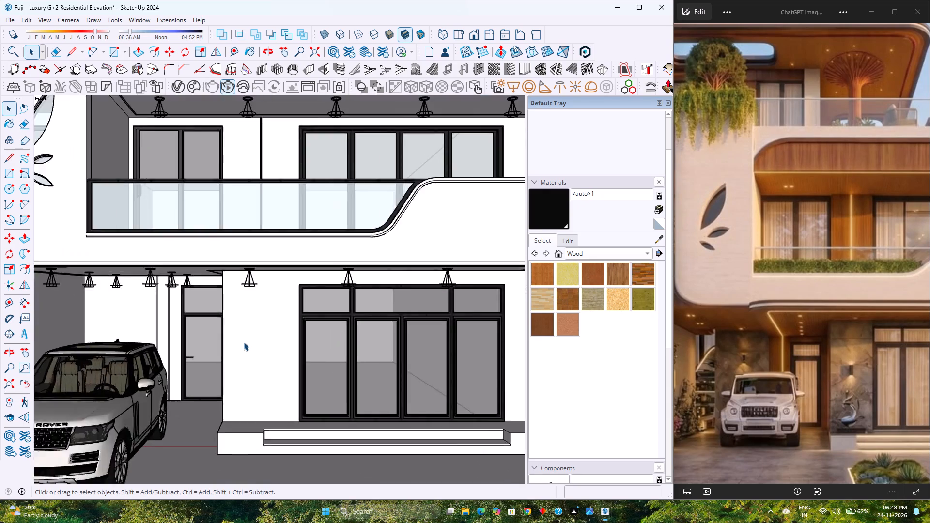
scroll(244, 342, down, 10)
scroll(244, 343, up, 5)
scroll(244, 343, down, 5)
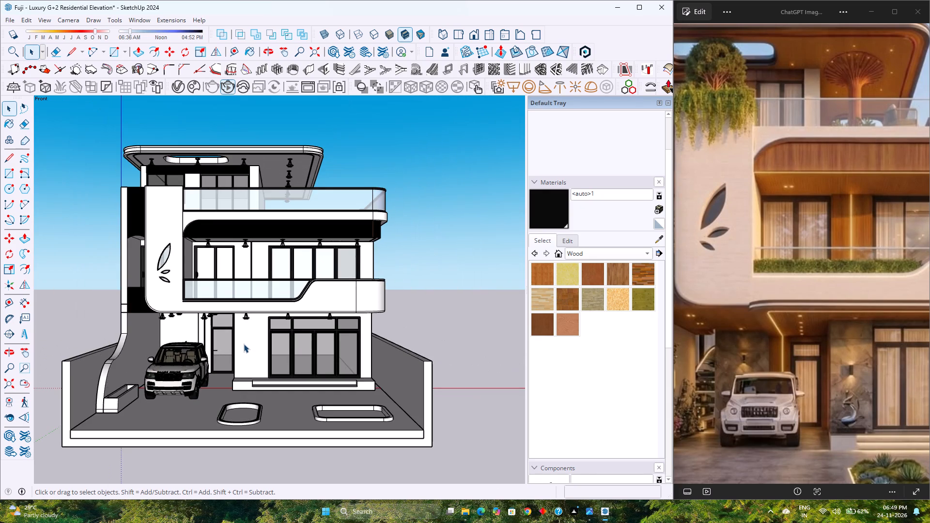
scroll(244, 344, down, 6)
scroll(244, 344, up, 8)
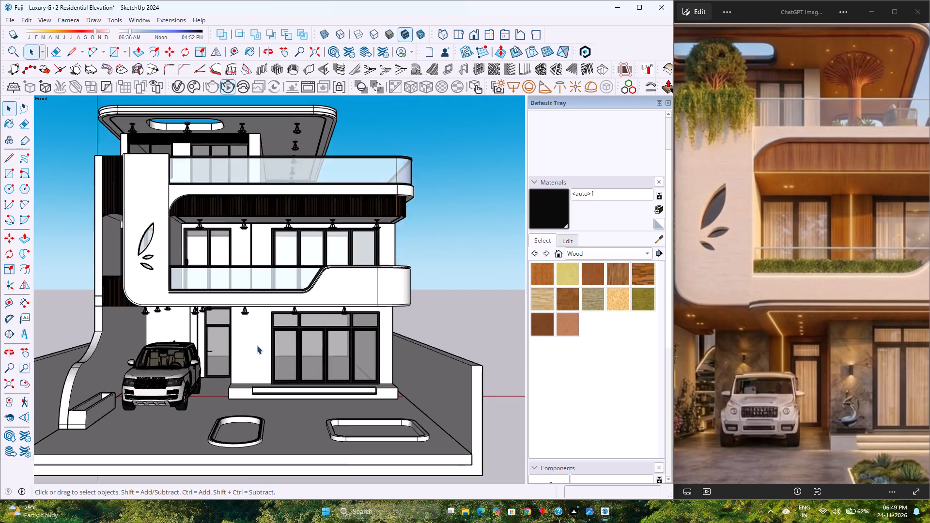
Examine the ground-floor glazing up close, and the whole house from a raised viewpoint showing the roof, balconies and forecourt.
scroll(257, 345, up, 3)
scroll(257, 345, down, 5)
scroll(248, 410, up, 9)
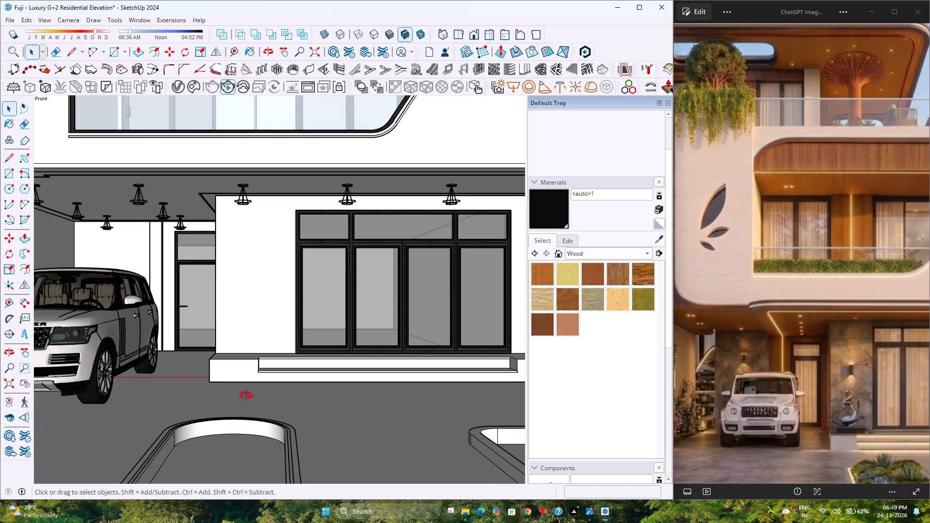
middle_drag(246, 396, 232, 473)
middle_click(232, 473)
scroll(246, 381, down, 15)
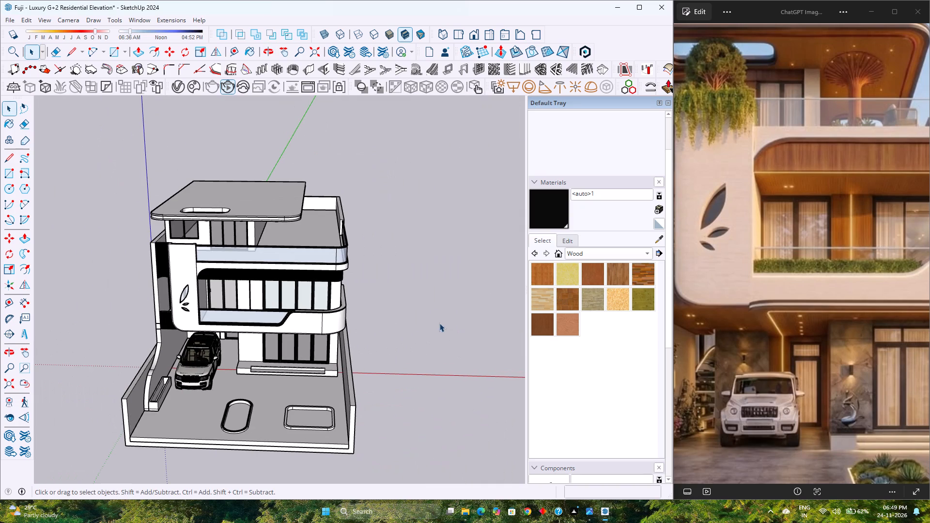
click(437, 323)
scroll(253, 348, up, 5)
scroll(253, 349, down, 4)
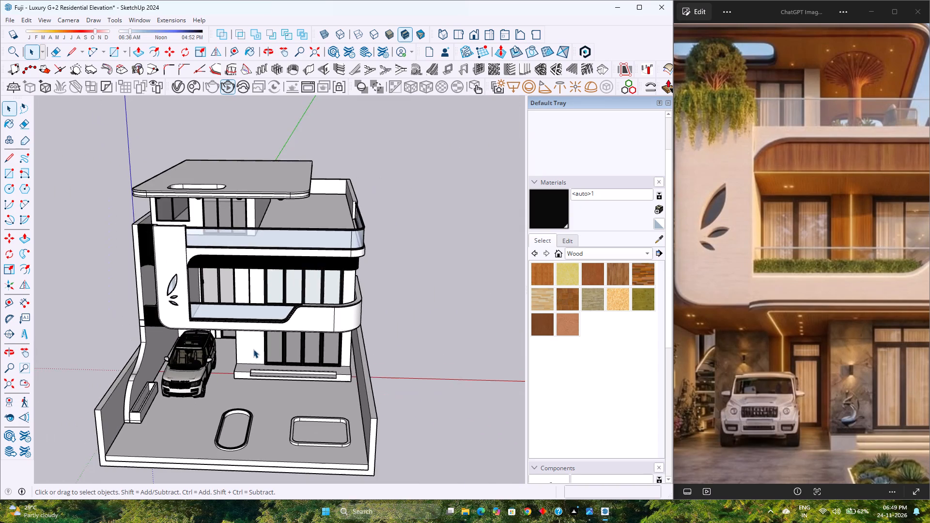
scroll(253, 349, down, 3)
scroll(253, 355, up, 4)
scroll(253, 355, down, 2)
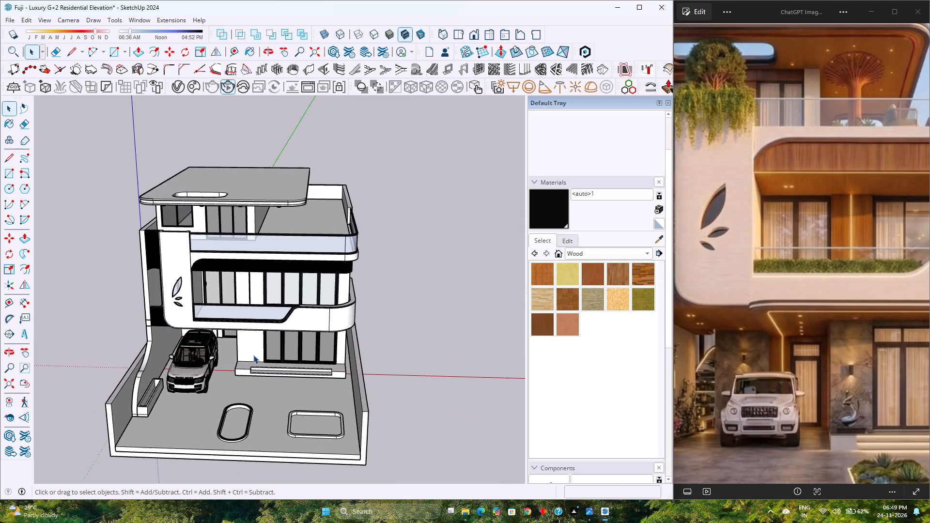
scroll(253, 355, down, 3)
scroll(253, 356, up, 5)
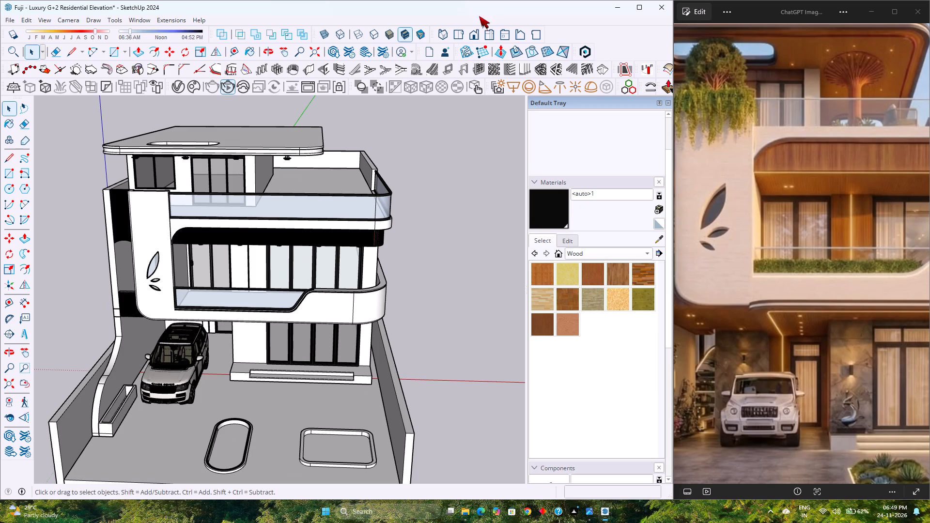
Restore the standard Front view and check the full elevation against the reference rendering.
click(469, 33)
scroll(268, 349, down, 2)
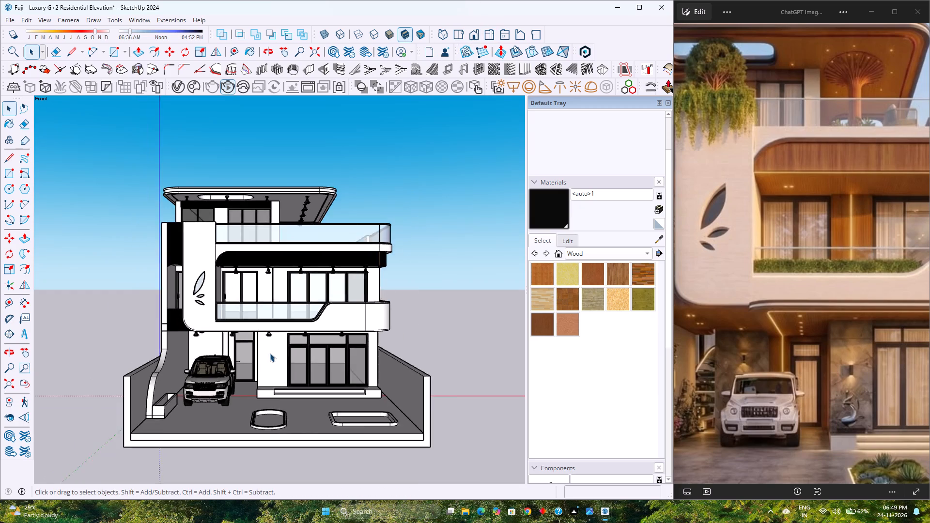
scroll(270, 353, down, 3)
scroll(270, 353, up, 6)
scroll(270, 353, down, 5)
scroll(279, 361, up, 4)
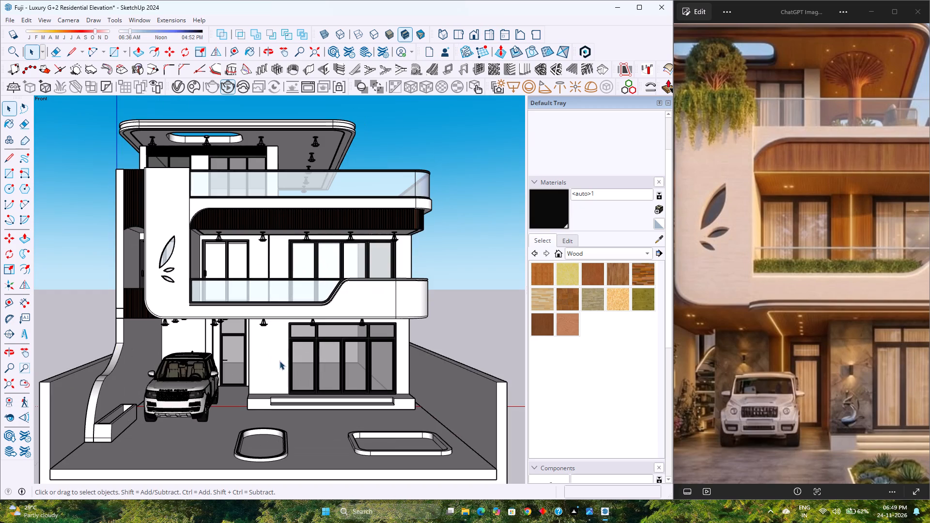
scroll(271, 371, down, 3)
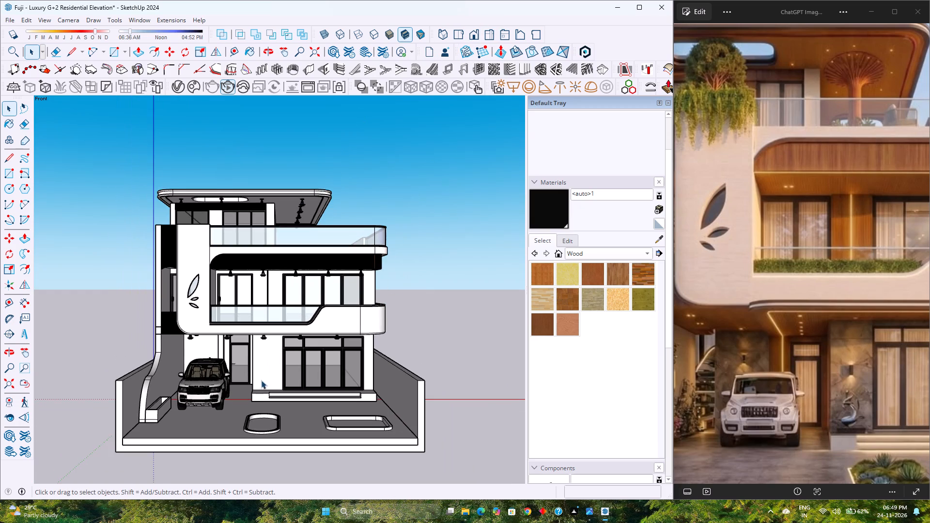
scroll(256, 393, down, 1)
scroll(256, 411, up, 5)
scroll(256, 411, down, 3)
scroll(248, 446, up, 2)
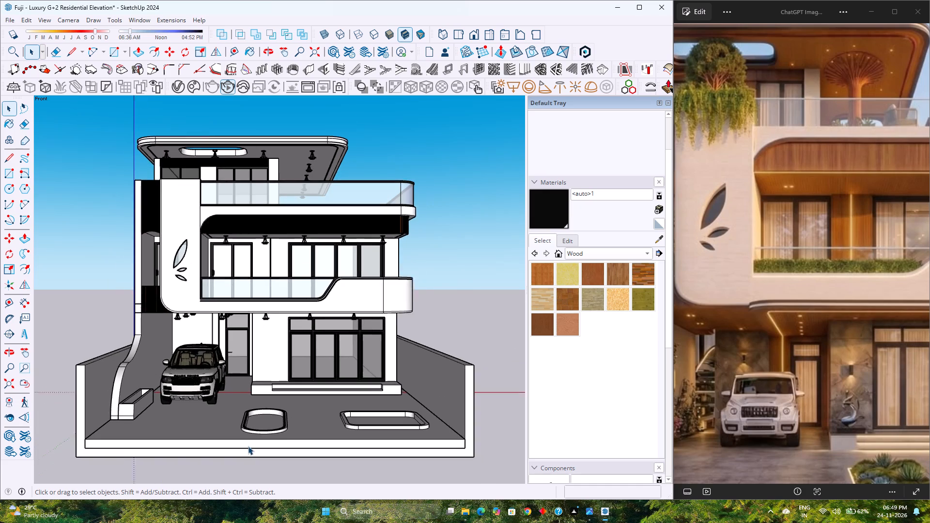
scroll(272, 395, down, 1)
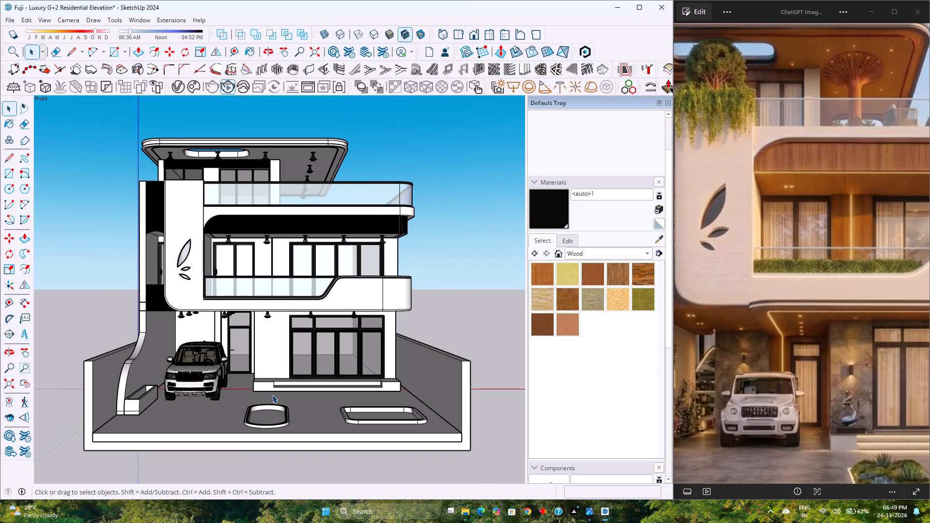
scroll(272, 396, up, 1)
scroll(272, 398, down, 1)
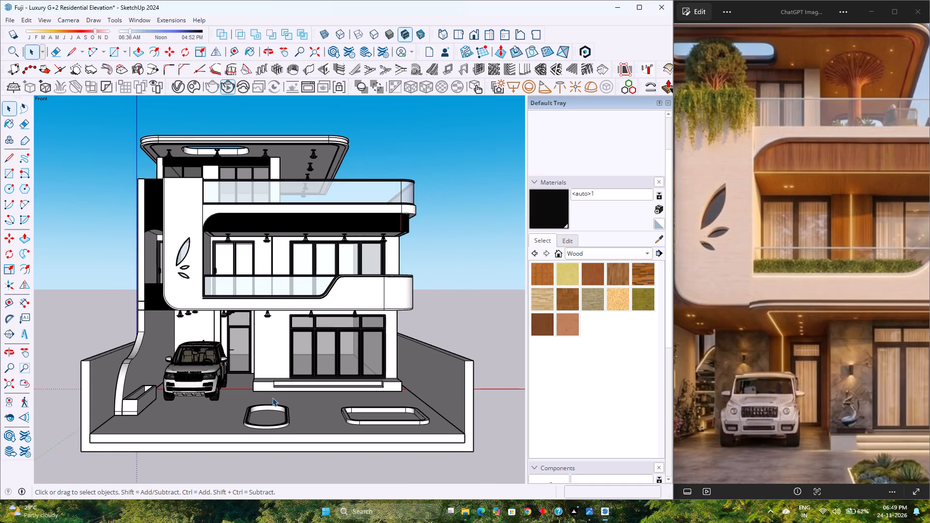
Open the whole-house group for editing and inspect the ceiling lights and facade from low and oblique viewpoints.
right_click(272, 398)
click(493, 312)
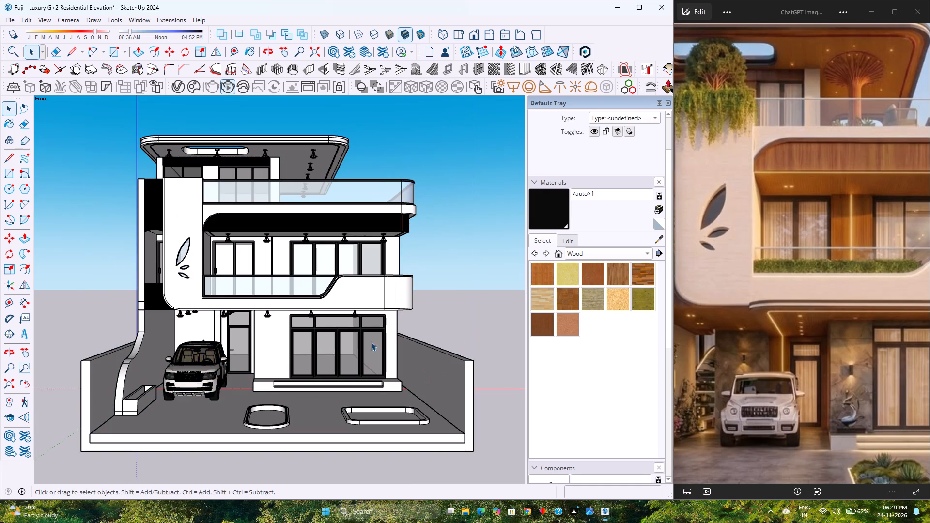
double_click(273, 335)
scroll(273, 335, down, 2)
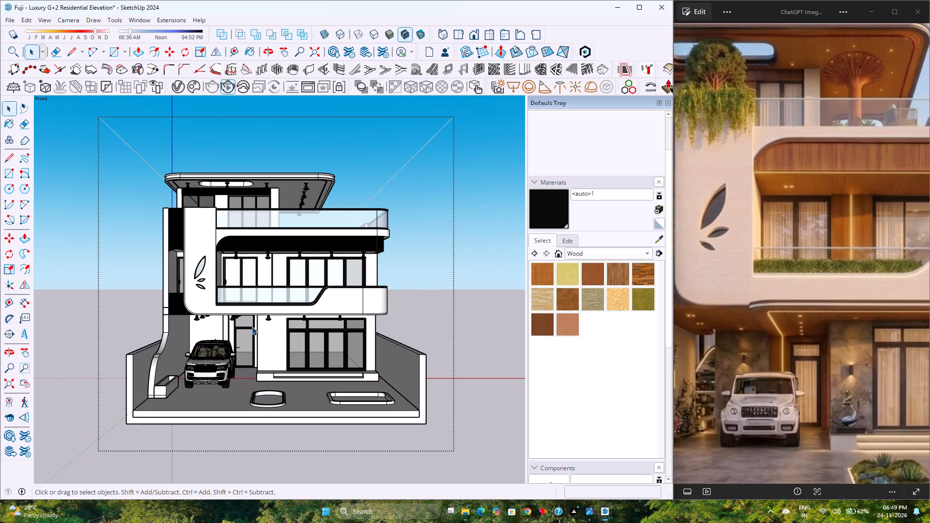
middle_drag(249, 372, 241, 331)
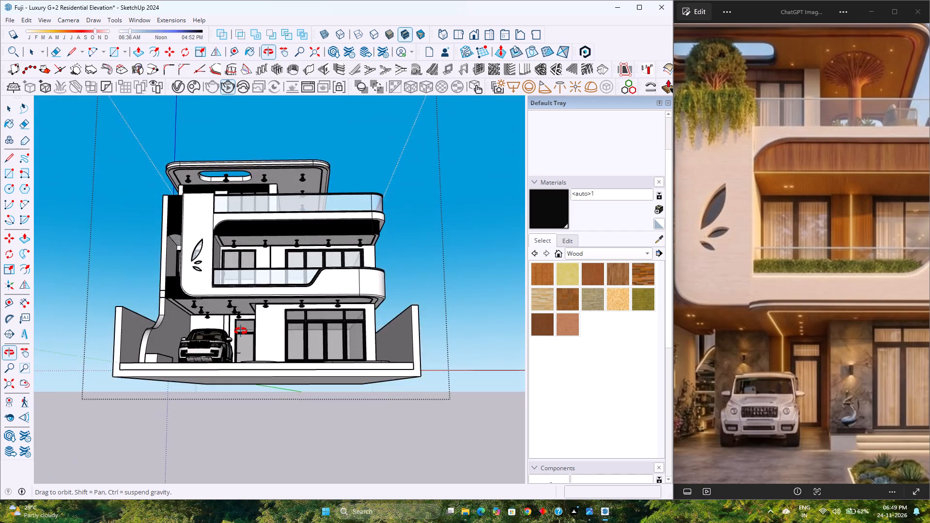
middle_drag(241, 331, 180, 380)
scroll(234, 352, up, 3)
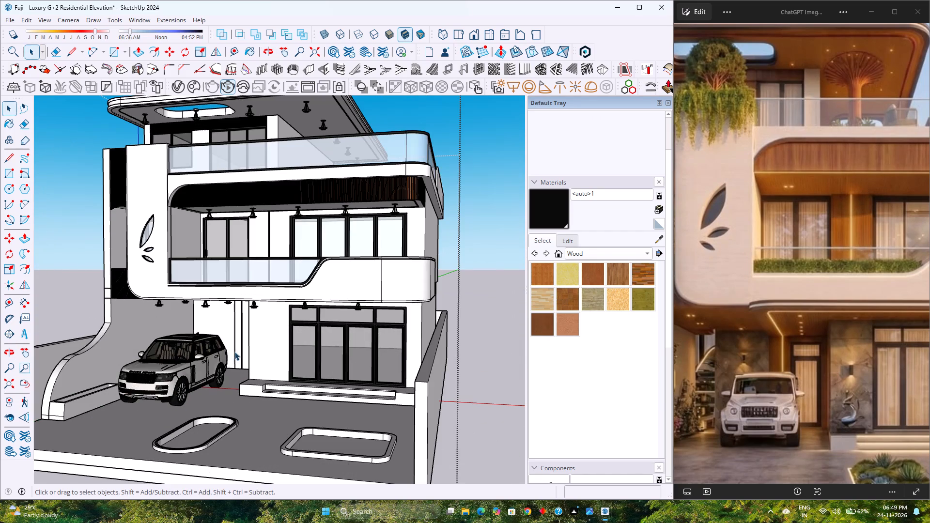
Restore the standard Front view and examine the overall elevation, the car porch, the entrance and the first-floor balcony.
click(471, 38)
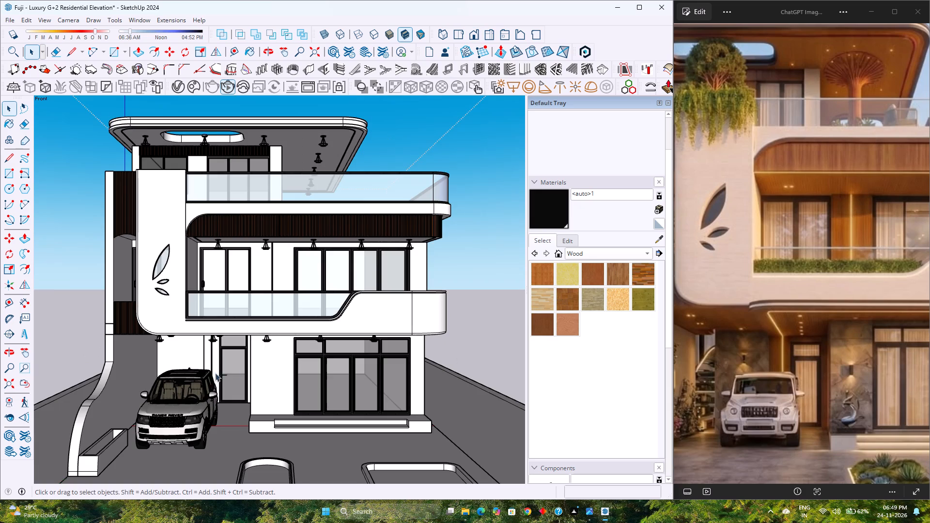
scroll(256, 362, down, 4)
scroll(265, 388, up, 5)
scroll(265, 388, down, 4)
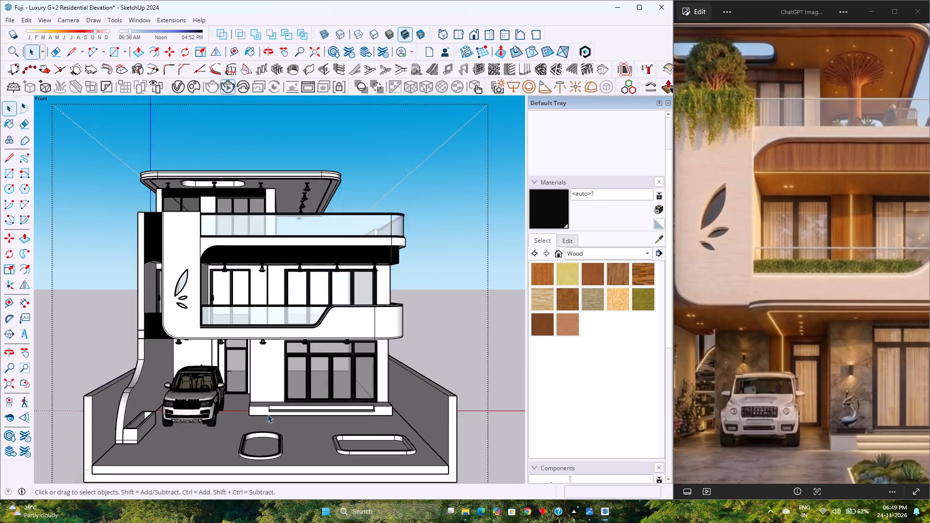
scroll(267, 414, down, 2)
scroll(272, 414, up, 5)
scroll(273, 415, down, 4)
scroll(275, 436, up, 4)
scroll(275, 436, down, 5)
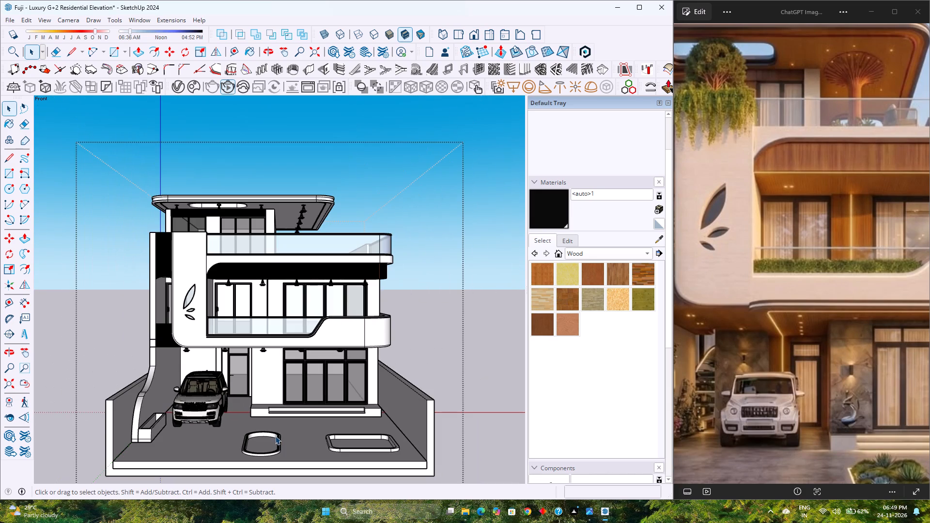
scroll(264, 476, up, 4)
scroll(264, 476, down, 2)
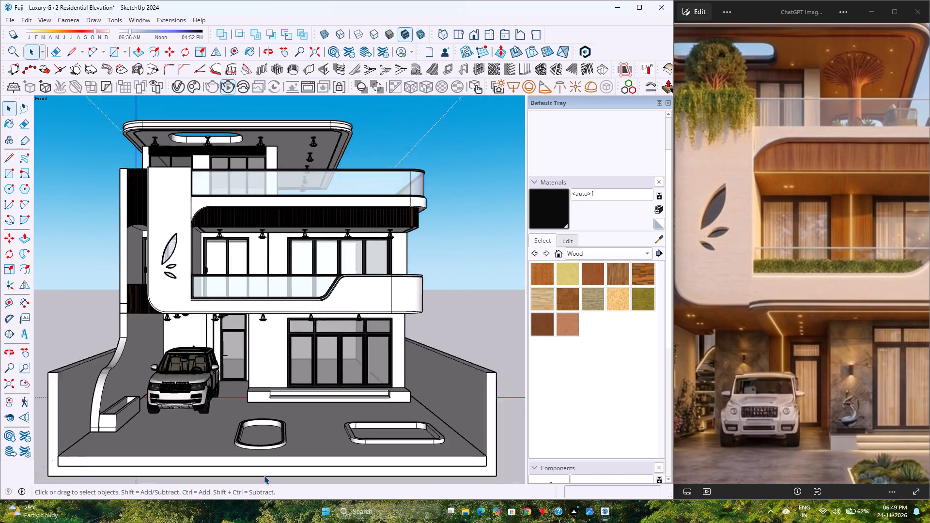
scroll(264, 476, down, 2)
scroll(264, 476, up, 5)
scroll(264, 476, down, 4)
scroll(264, 476, up, 5)
scroll(264, 475, down, 6)
scroll(264, 475, up, 6)
scroll(264, 474, down, 3)
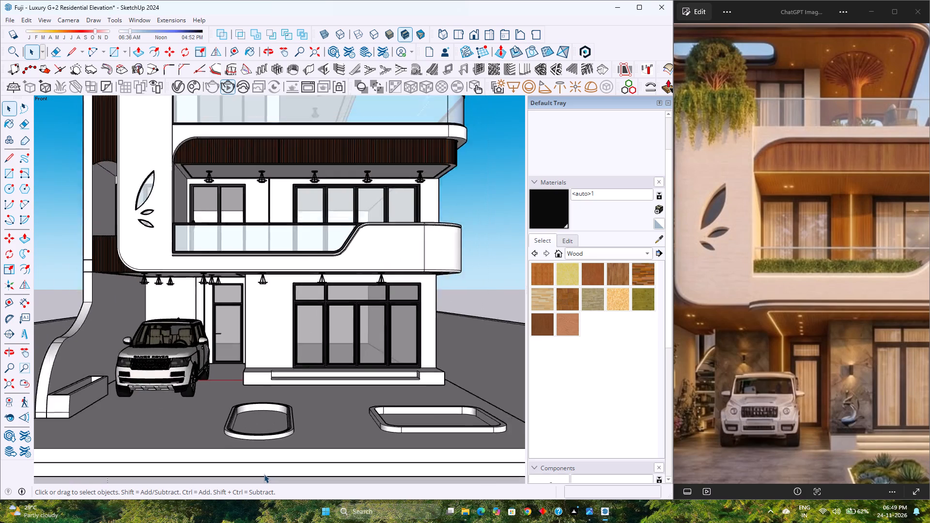
scroll(264, 474, down, 7)
scroll(263, 479, up, 3)
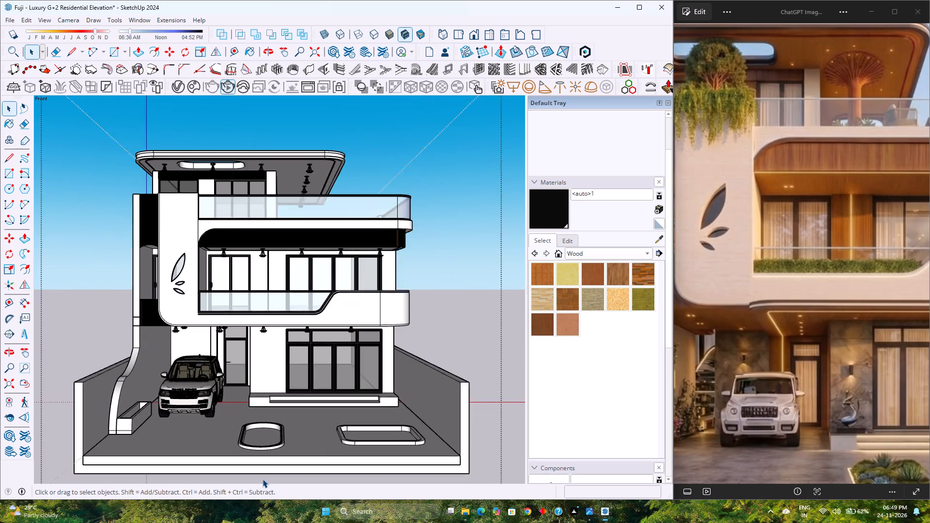
scroll(263, 479, up, 2)
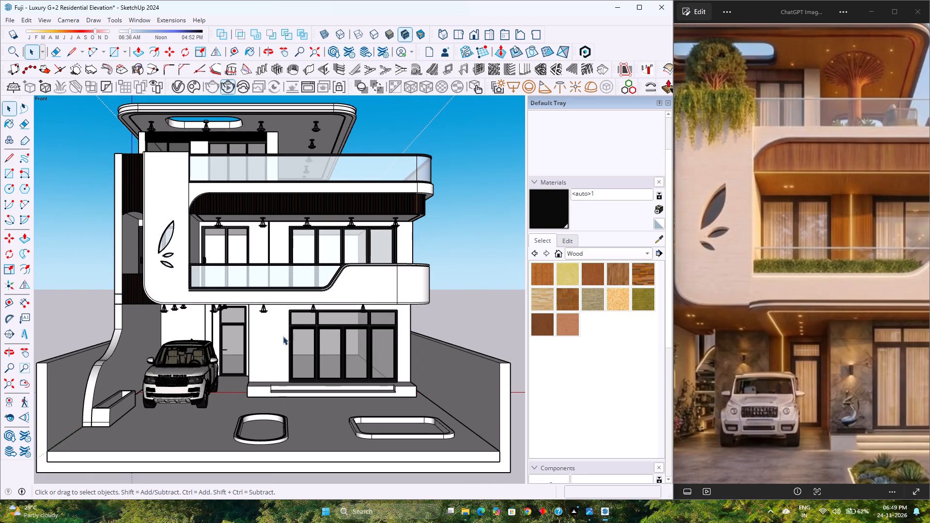
scroll(282, 315, up, 3)
scroll(282, 315, down, 6)
scroll(267, 308, up, 2)
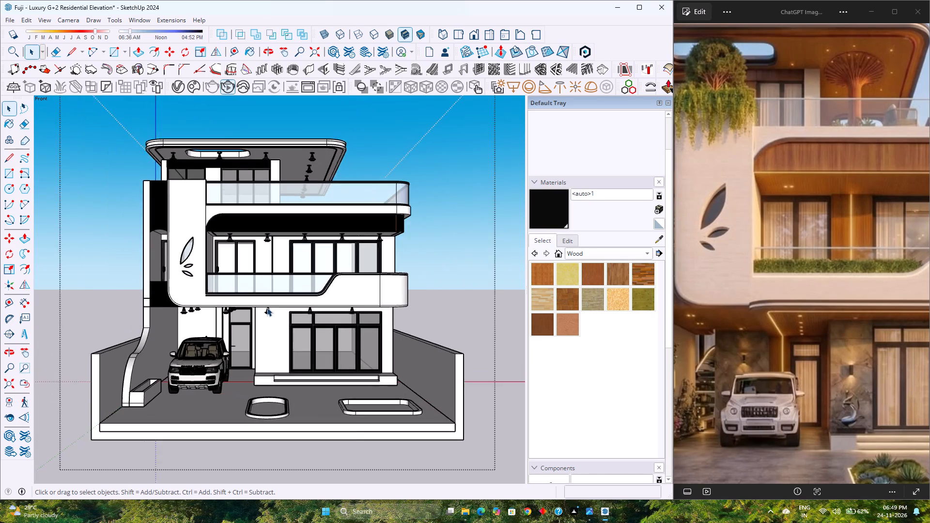
scroll(267, 308, up, 3)
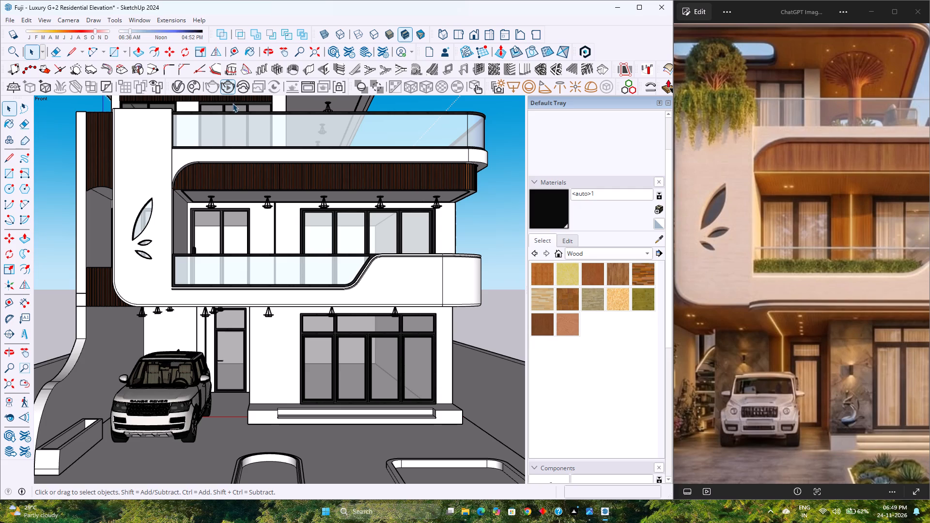
Open the V-Ray Asset Editor and review the SunLight and Spot Light parameters.
click(177, 88)
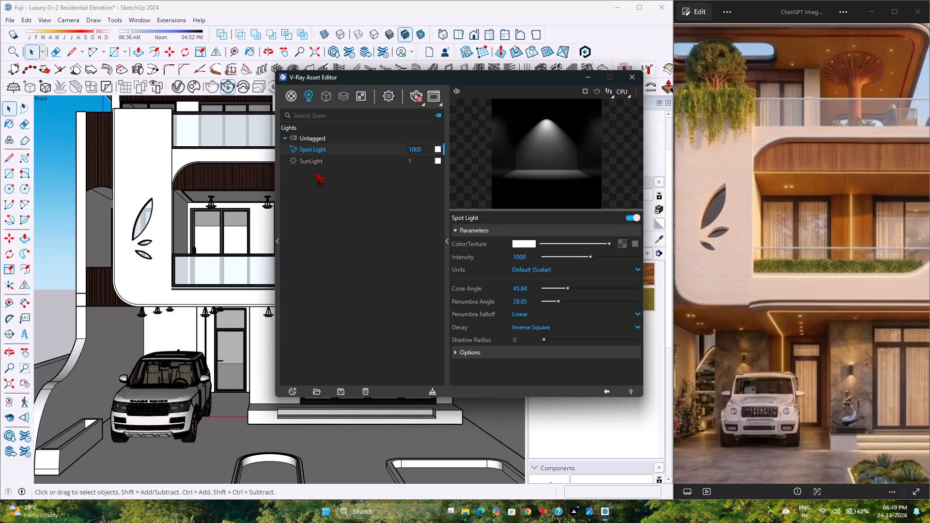
click(320, 167)
click(320, 162)
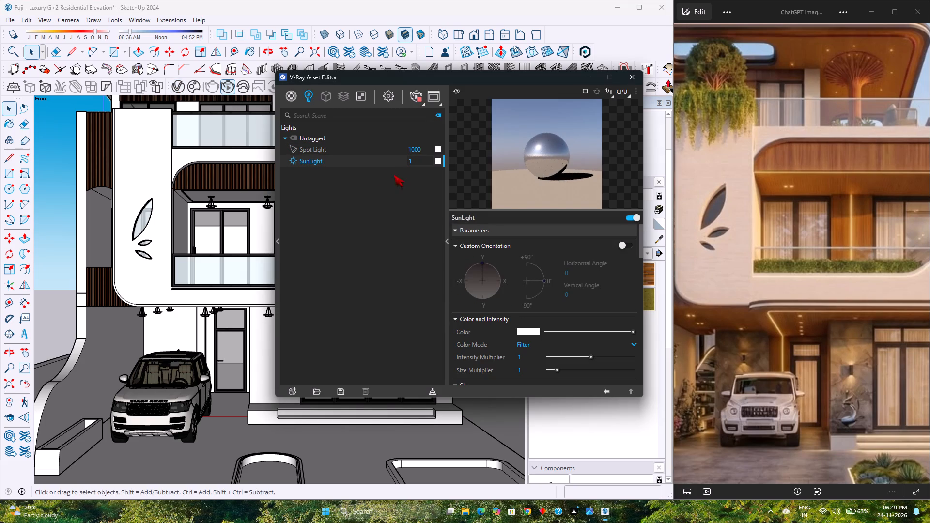
click(343, 149)
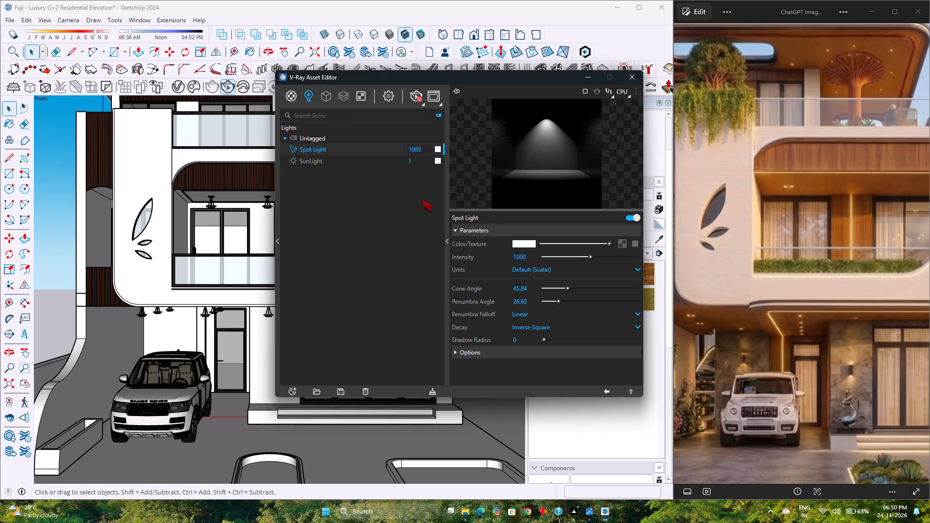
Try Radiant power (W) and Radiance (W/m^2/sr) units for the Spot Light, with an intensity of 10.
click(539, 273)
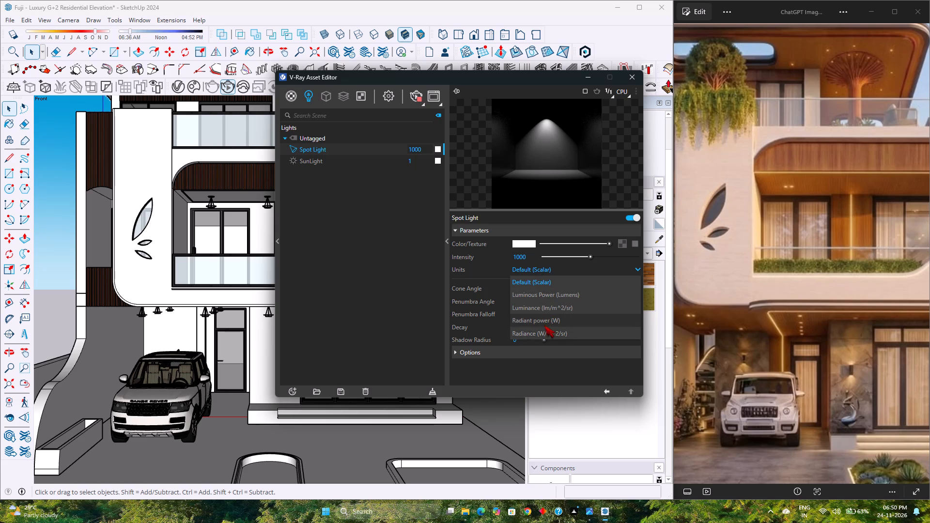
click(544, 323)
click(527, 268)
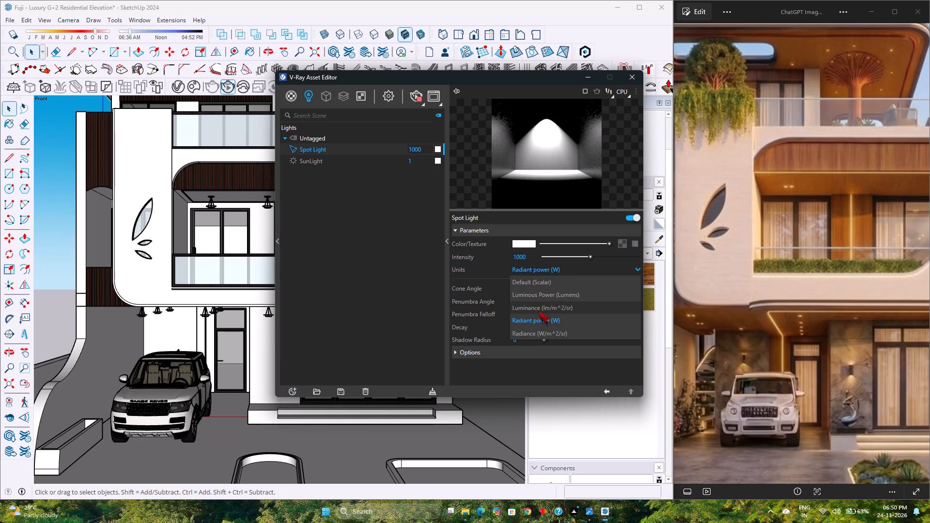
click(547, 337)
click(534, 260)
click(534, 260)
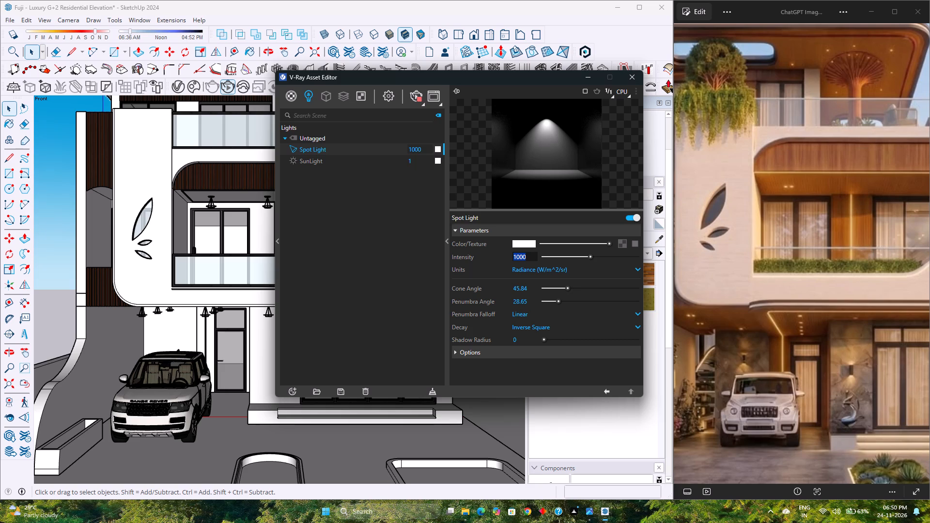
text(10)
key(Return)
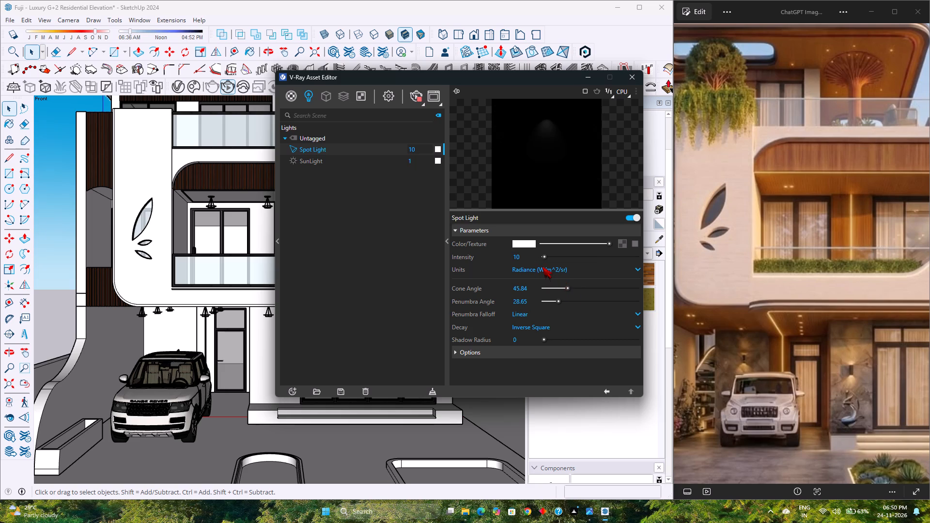
Set the Spot Light's units to Radiant power (W) and its intensity to 5.
click(542, 266)
click(549, 327)
click(533, 270)
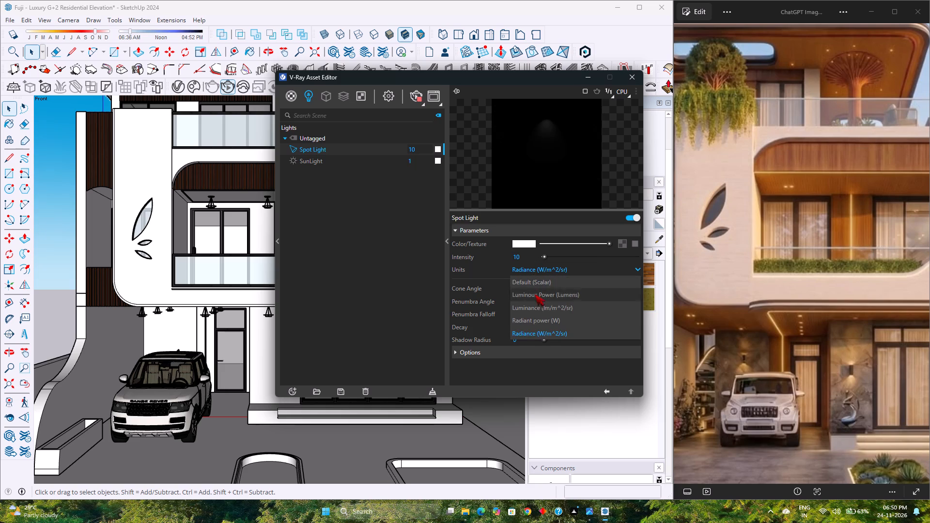
click(540, 319)
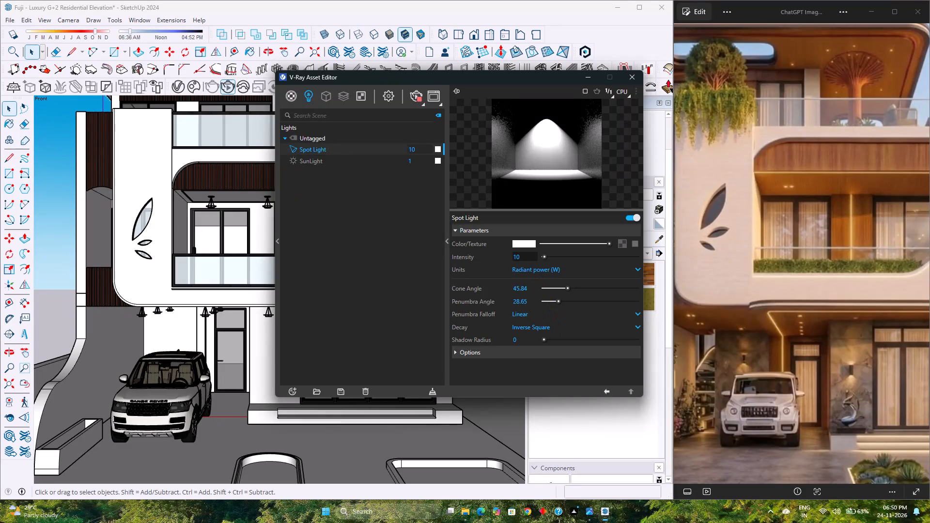
double_click(525, 254)
key(5)
key(Return)
Set the Spot Light's penumbra angle to 120 and its cone angle to 20.
drag(531, 303, 503, 312)
text(122)
key(BackSpace)
key(Right)
key(0)
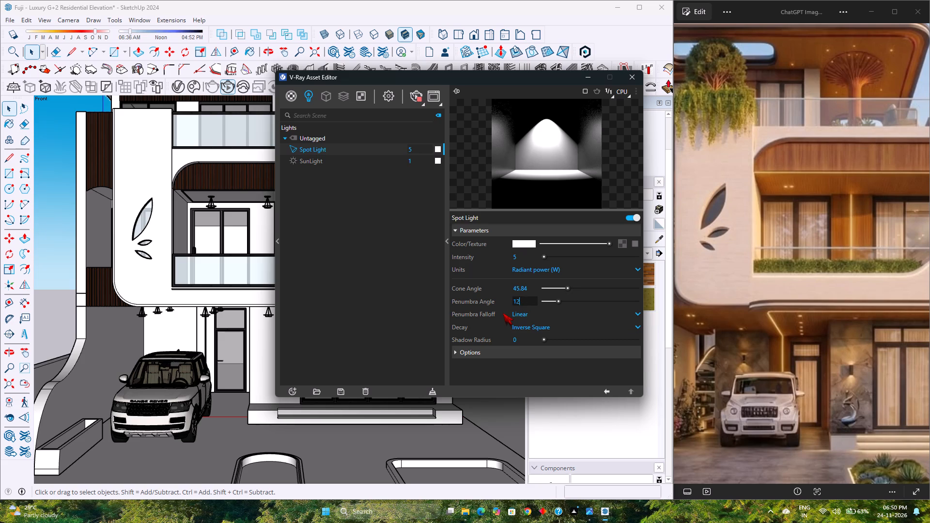
key(Return)
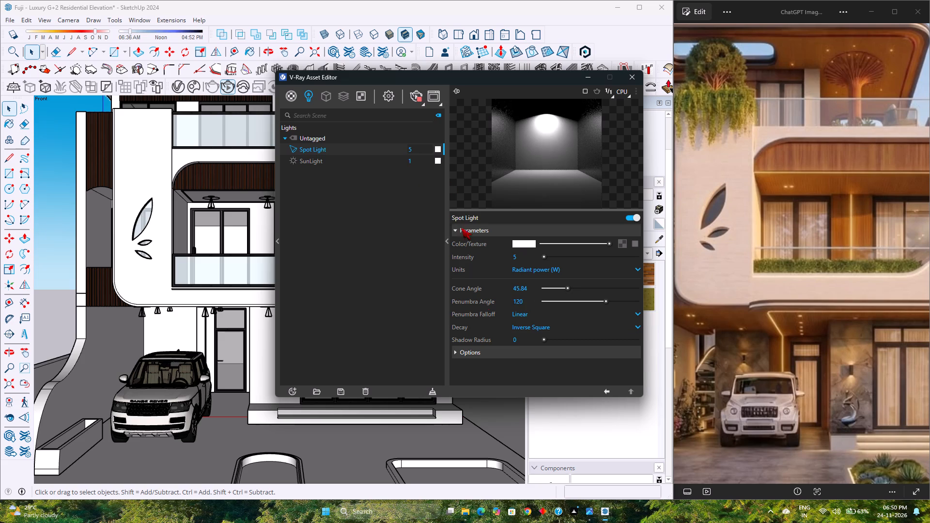
double_click(534, 290)
text(20)
key(Return)
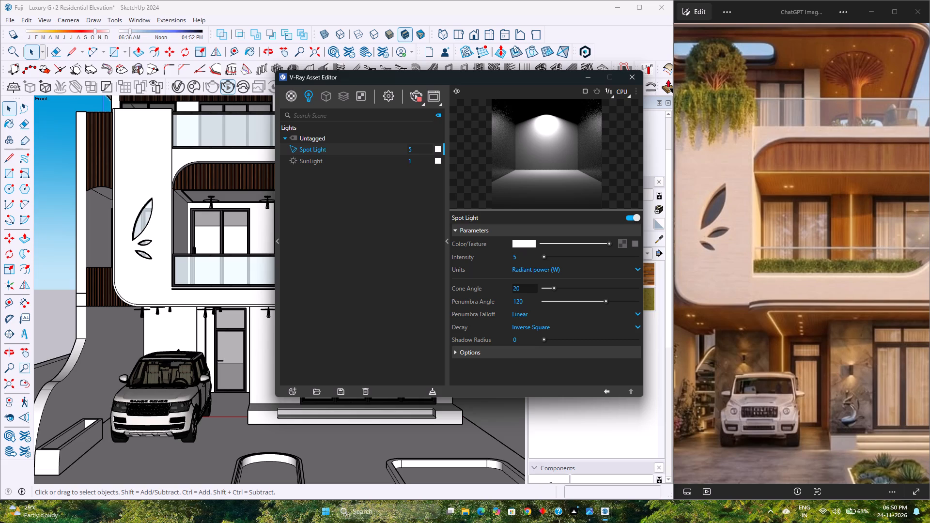
Set the Spot Light's penumbra falloff to Smooth Cubic, and try Inverse Cube decay before choosing Inverse Square.
click(524, 324)
click(530, 314)
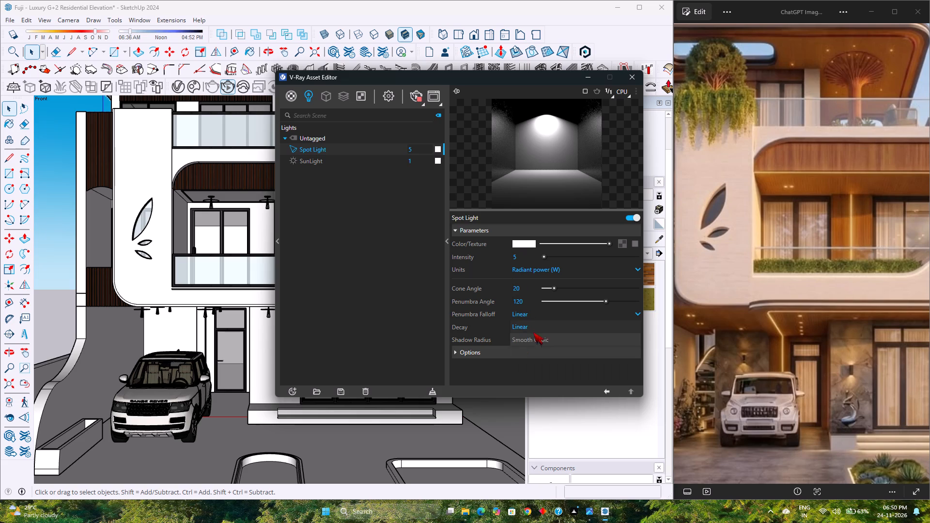
click(538, 339)
click(540, 330)
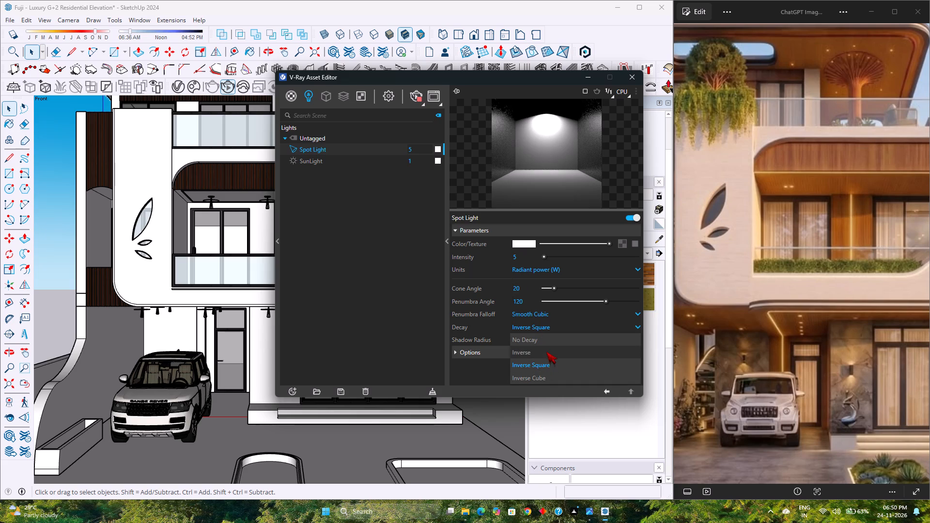
click(546, 379)
click(549, 331)
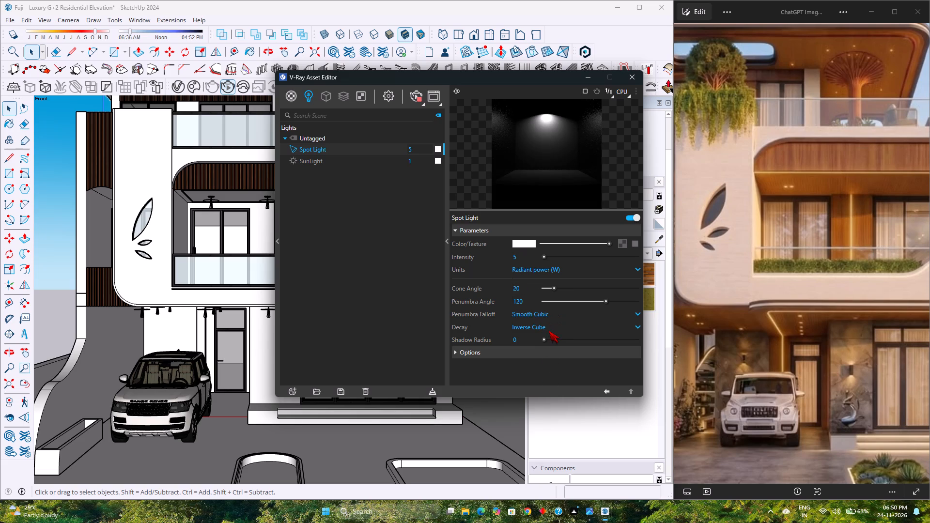
click(552, 327)
click(550, 366)
Set the Spot Light's shadow radius to 1 and review its shadow, diffuse, specular and atmospherics options.
scroll(531, 315, down, 1)
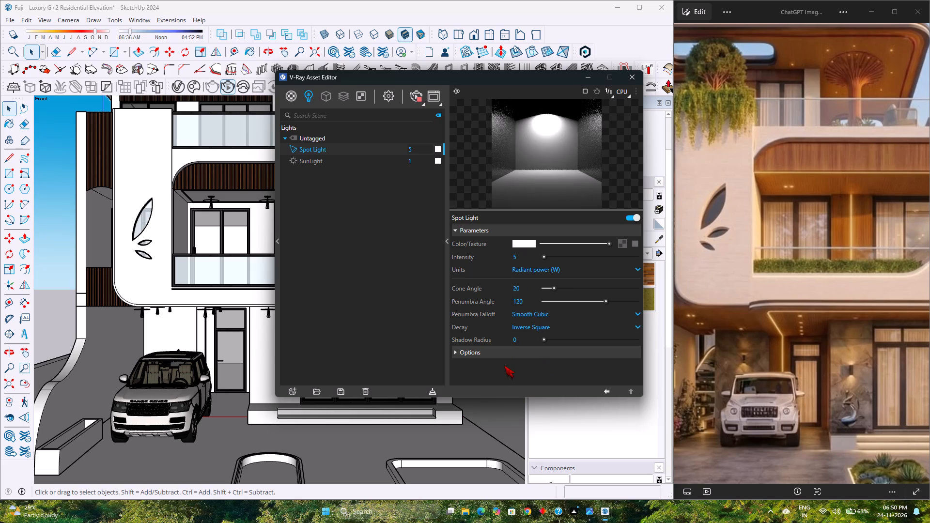
click(506, 358)
drag(543, 338, 552, 345)
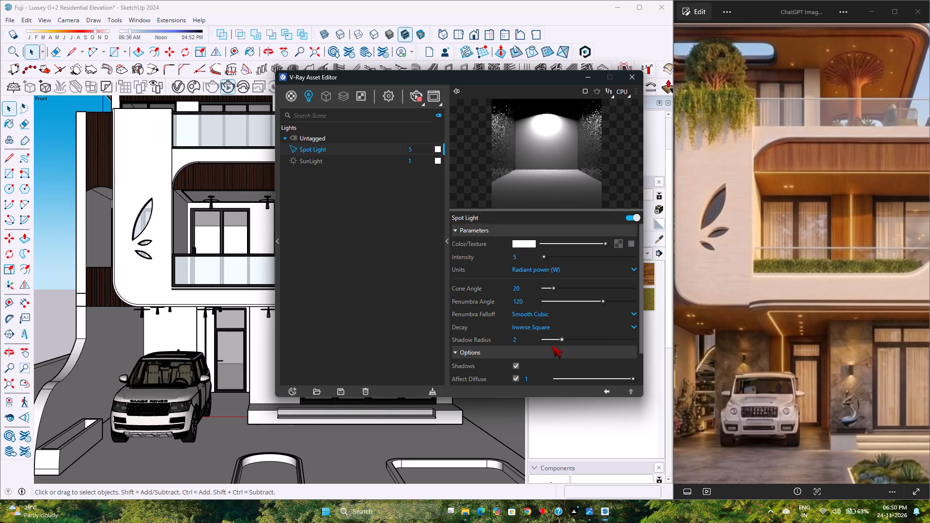
drag(552, 345, 517, 347)
drag(545, 339, 551, 339)
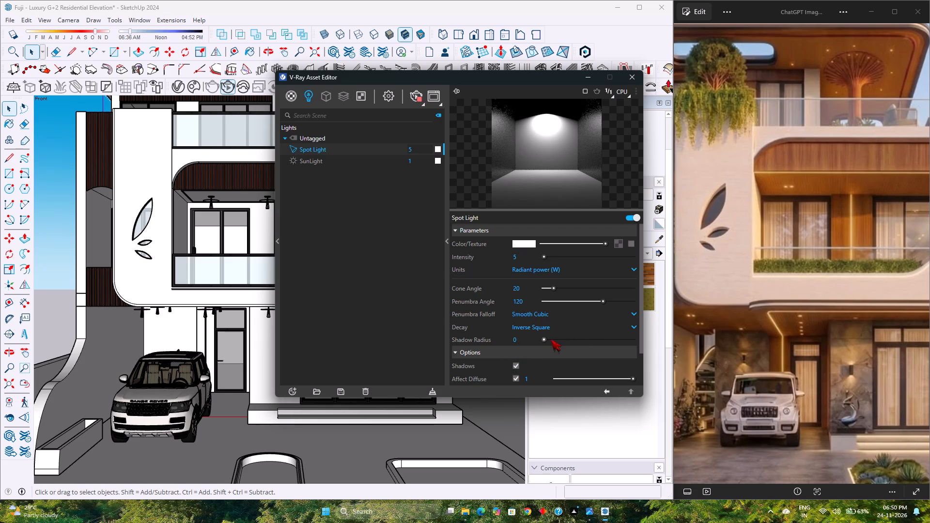
drag(551, 339, 552, 339)
scroll(522, 323, down, 5)
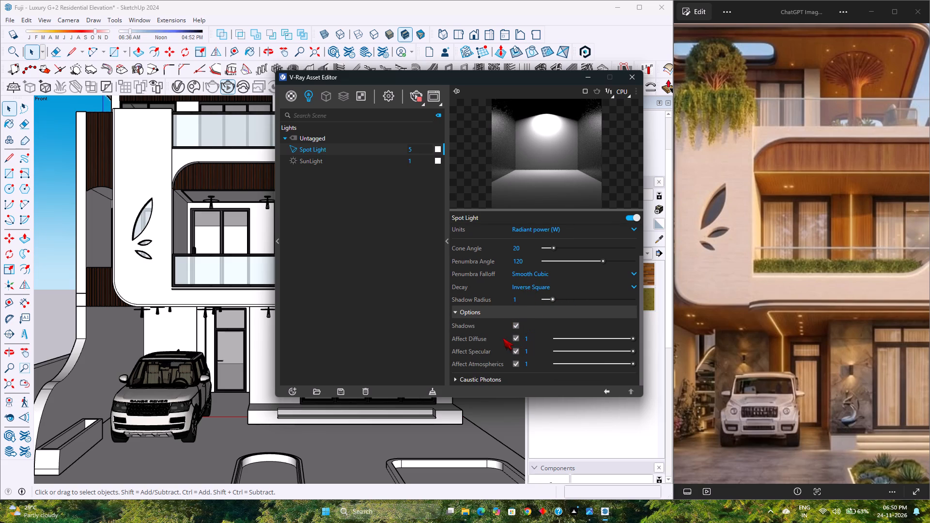
scroll(503, 338, down, 2)
scroll(496, 279, up, 9)
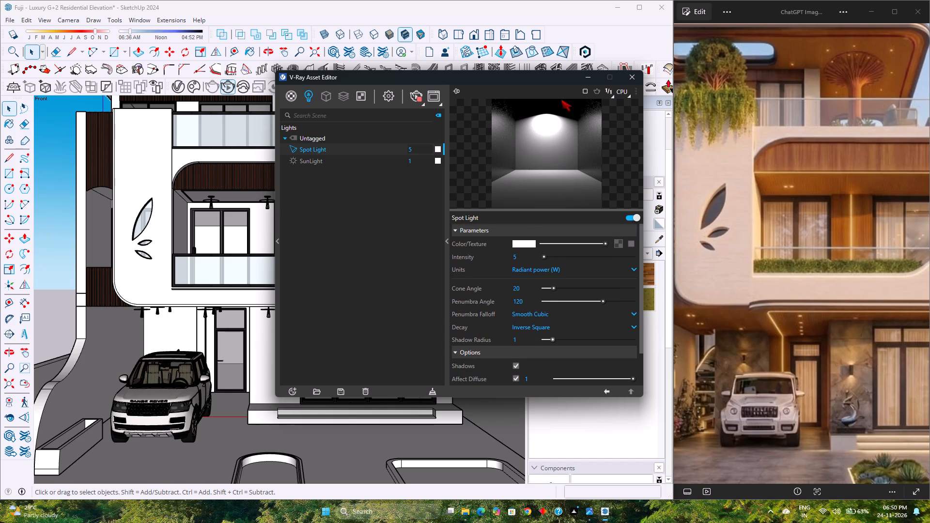
Give the Spot Light a warm cream colour of about R 0.976, G 0.919, B 0.742, and put the Asset Editor away.
click(519, 246)
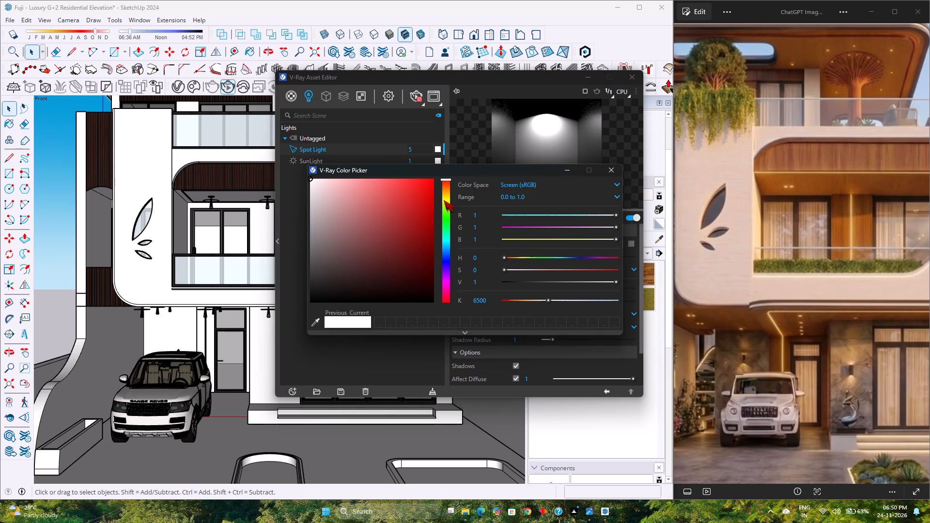
click(448, 193)
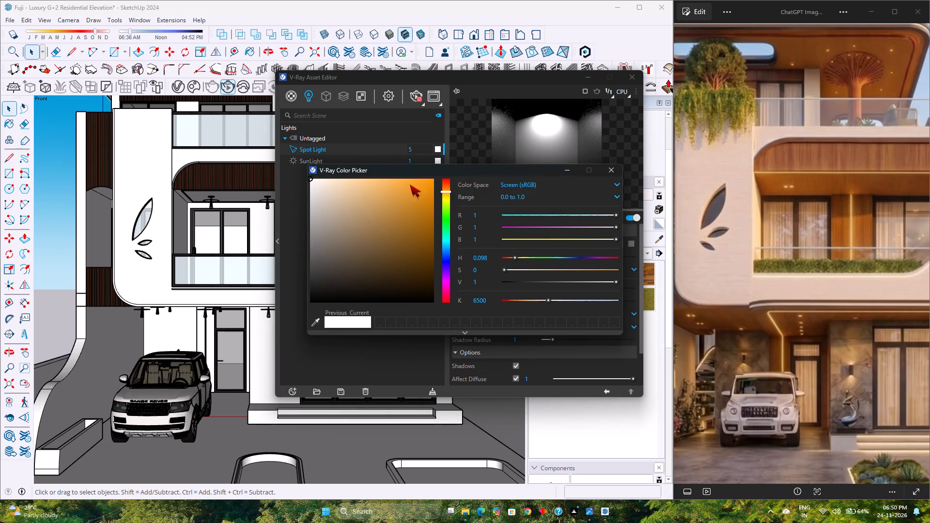
click(346, 183)
click(346, 183)
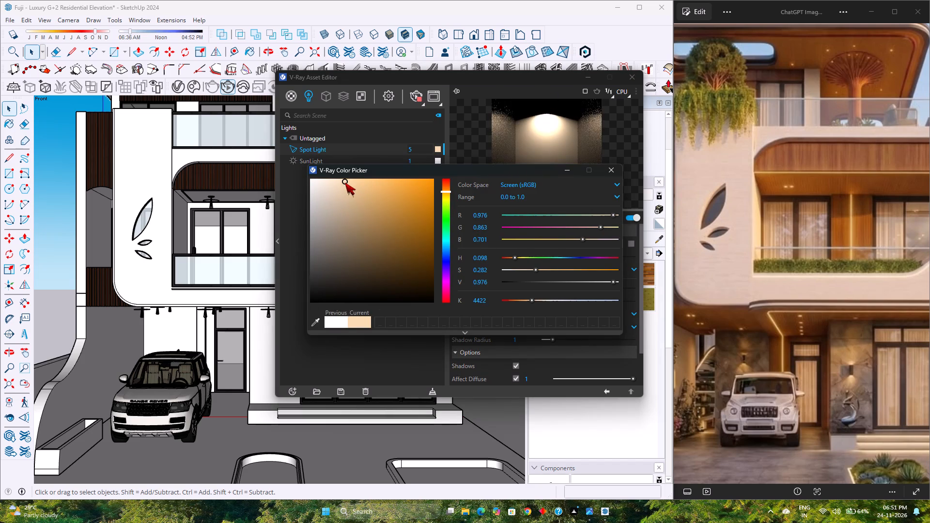
click(445, 193)
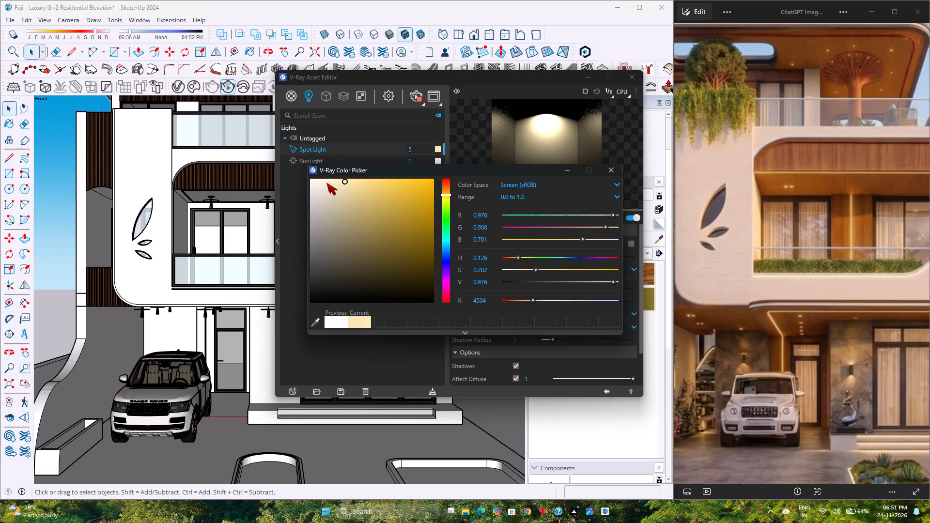
drag(345, 182, 340, 182)
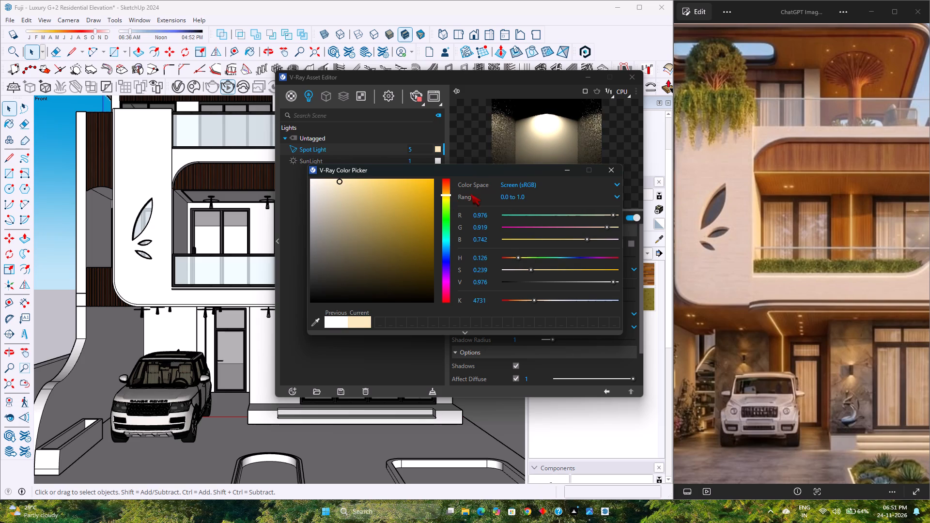
click(564, 172)
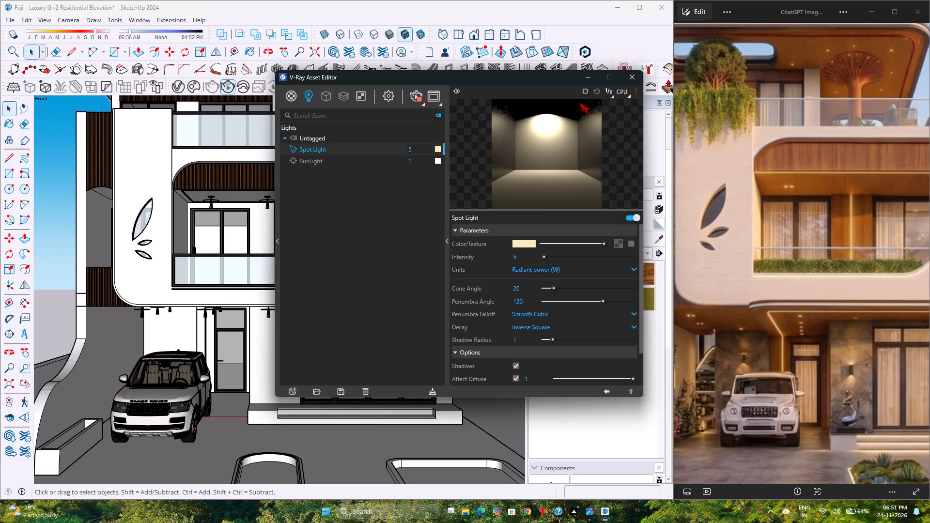
click(587, 78)
Examine the front elevation and its ceiling light fixtures, from close up and as a whole.
scroll(352, 294, down, 4)
scroll(352, 293, up, 5)
scroll(352, 293, down, 1)
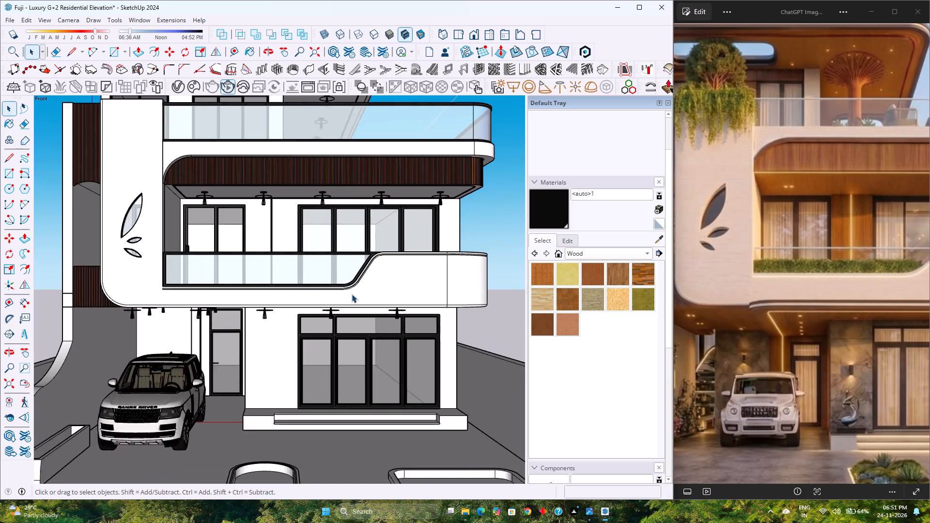
scroll(352, 294, down, 1)
scroll(295, 251, down, 2)
scroll(295, 251, up, 4)
scroll(295, 251, down, 4)
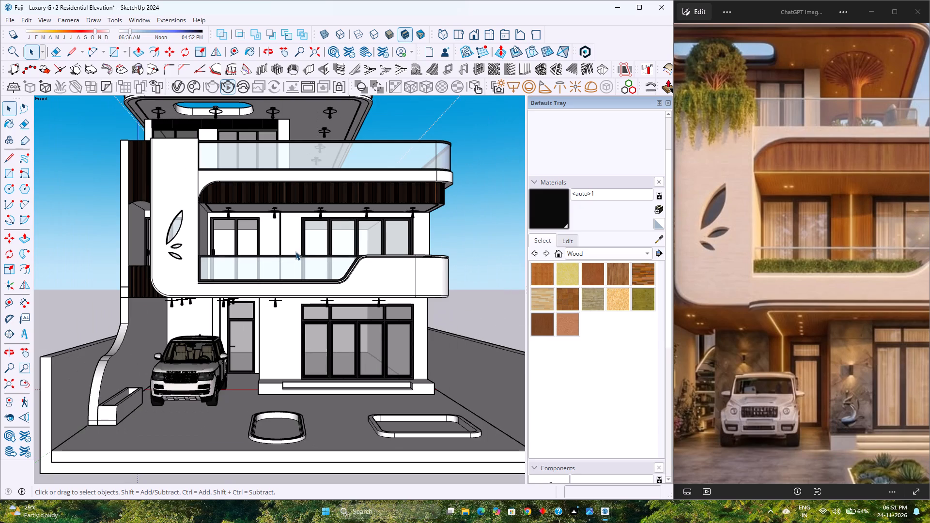
scroll(296, 252, up, 3)
scroll(296, 253, down, 9)
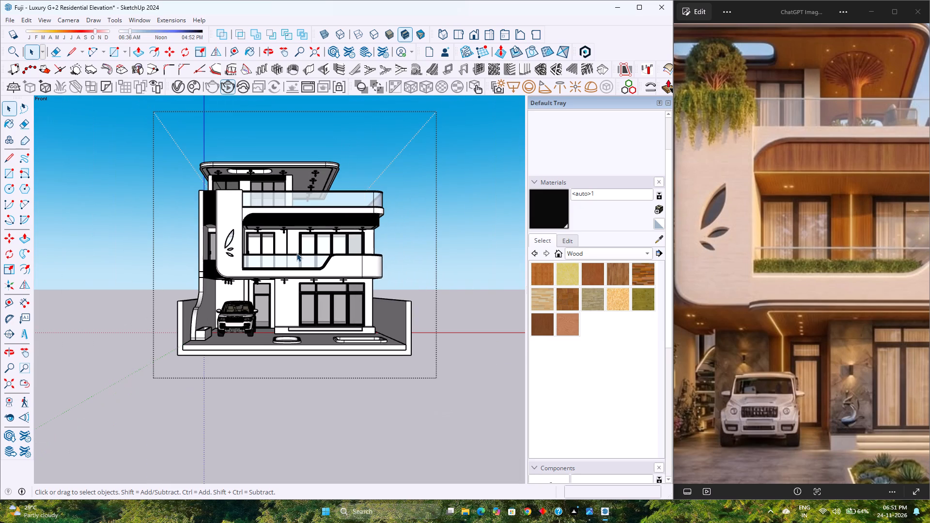
Restore the standard Front view fitted to the whole model, and examine the facade, car porch and balconies.
click(479, 34)
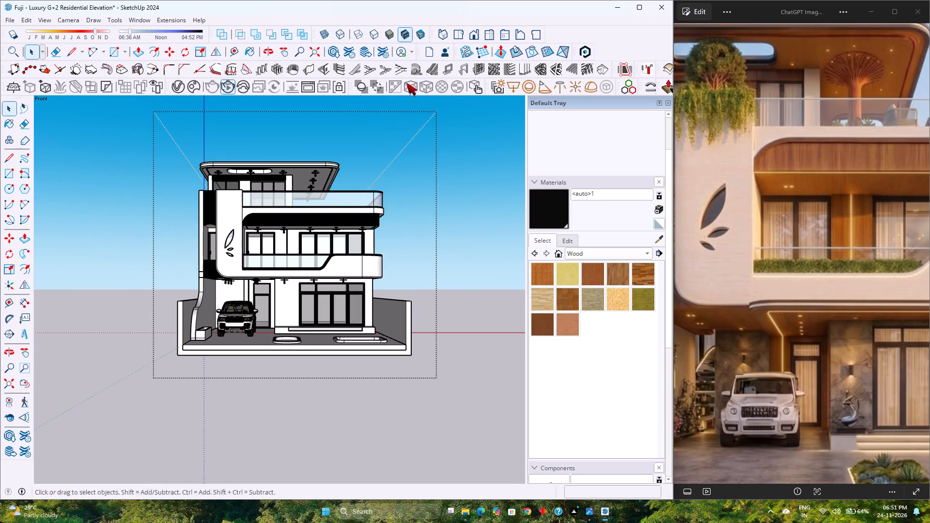
click(12, 387)
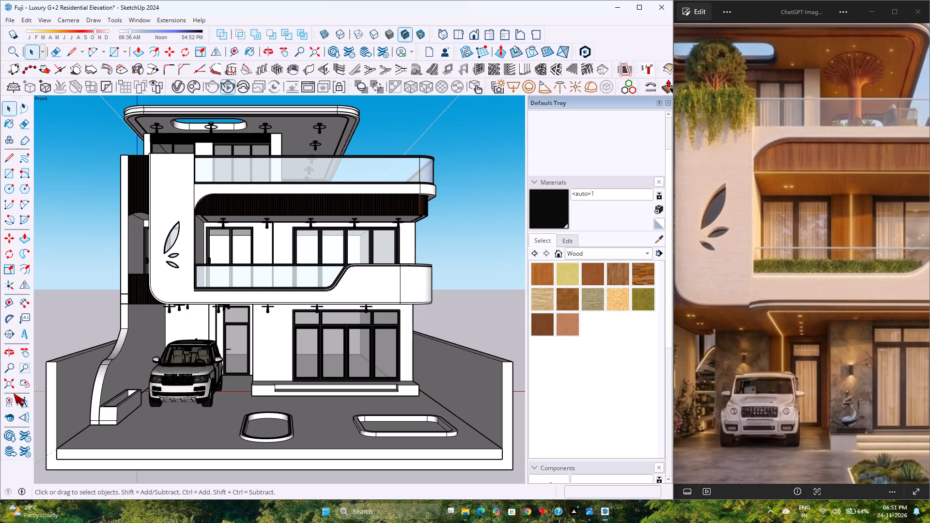
scroll(164, 353, down, 2)
scroll(164, 353, up, 1)
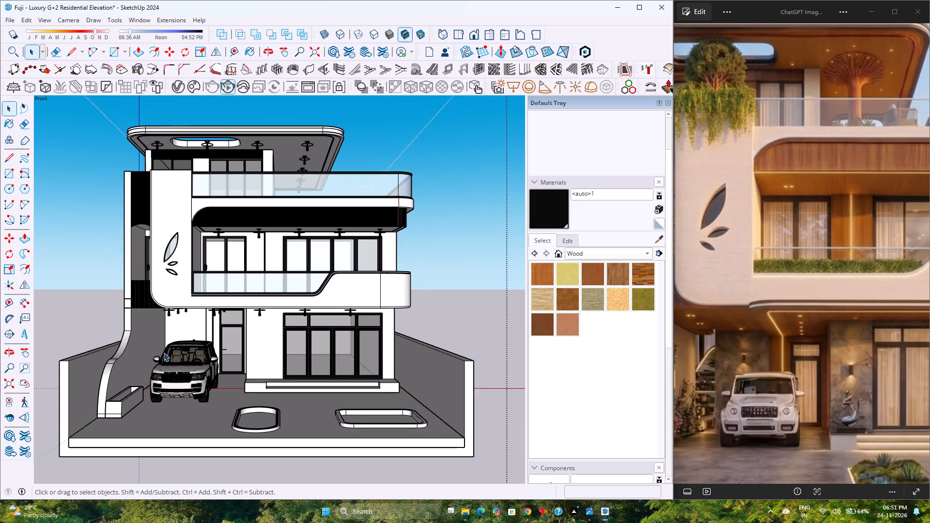
scroll(164, 353, up, 1)
scroll(164, 353, down, 1)
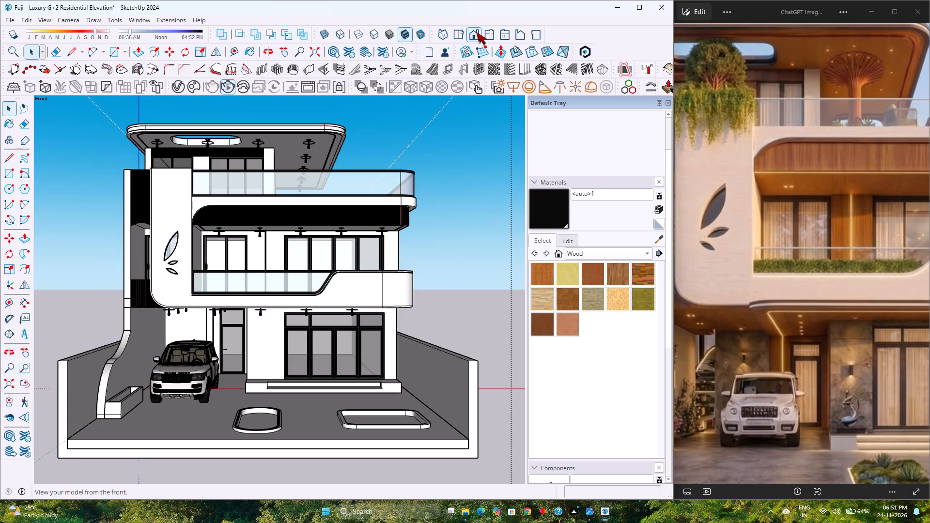
click(476, 31)
click(14, 386)
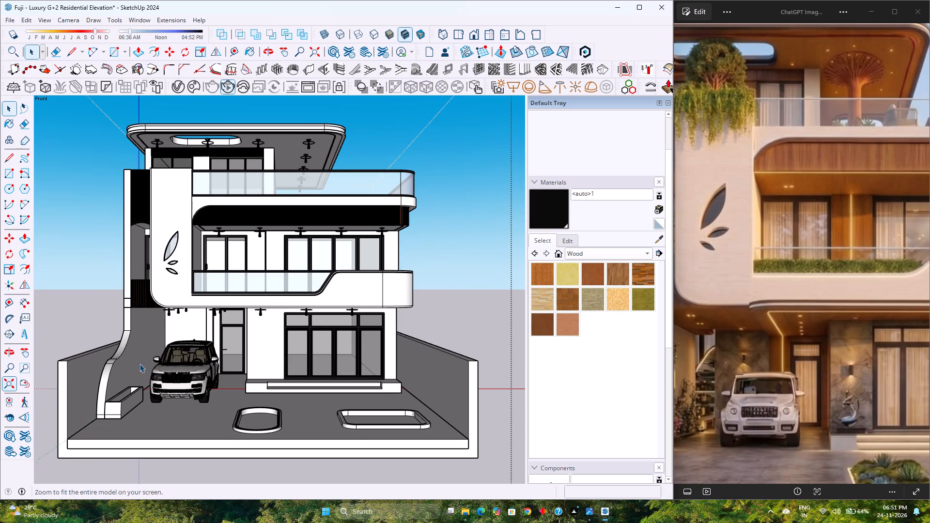
scroll(150, 368, down, 3)
scroll(152, 368, up, 4)
scroll(152, 368, down, 5)
scroll(152, 368, up, 4)
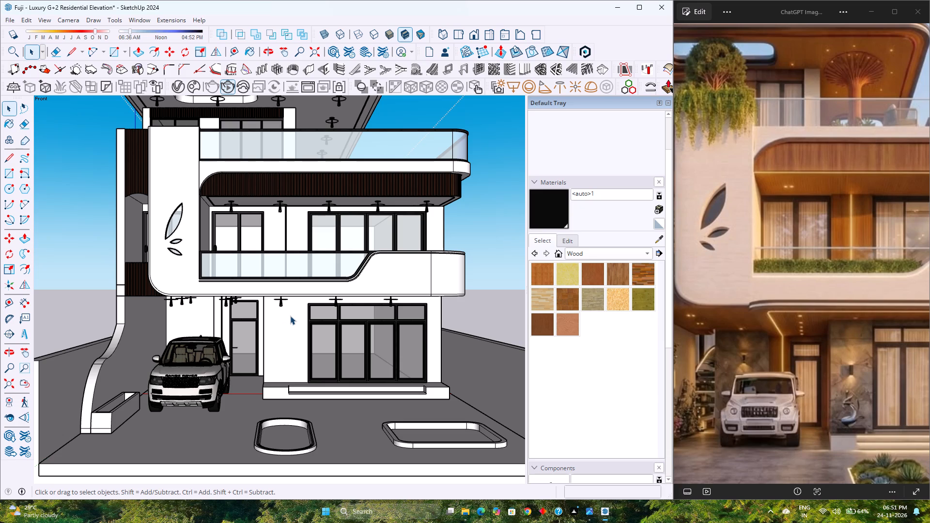
scroll(291, 315, down, 2)
scroll(291, 315, up, 2)
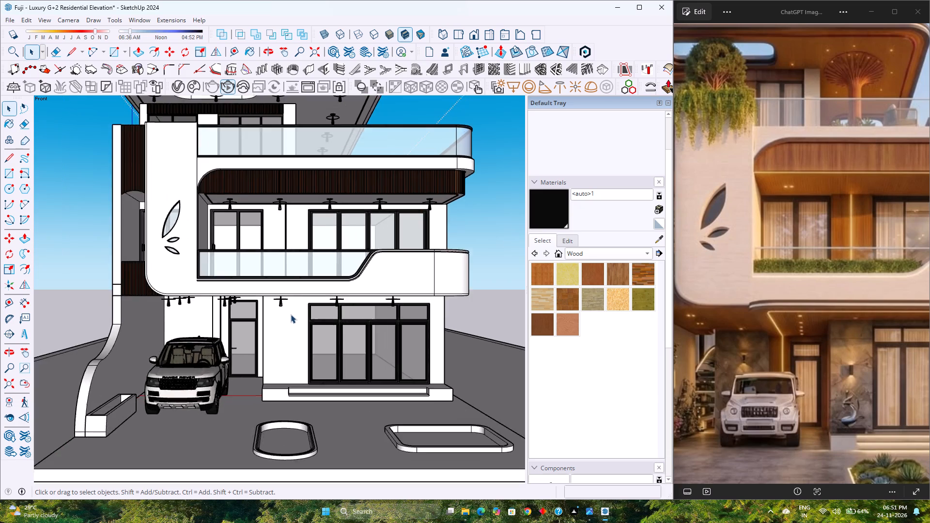
scroll(291, 314, down, 3)
scroll(307, 297, up, 3)
scroll(307, 297, down, 4)
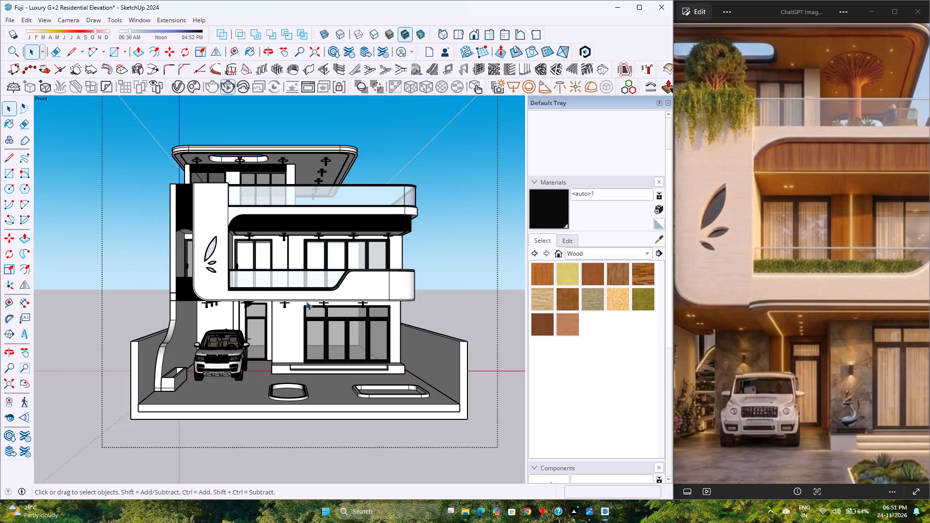
scroll(306, 301, up, 4)
scroll(306, 301, down, 4)
scroll(306, 301, up, 4)
scroll(306, 301, down, 4)
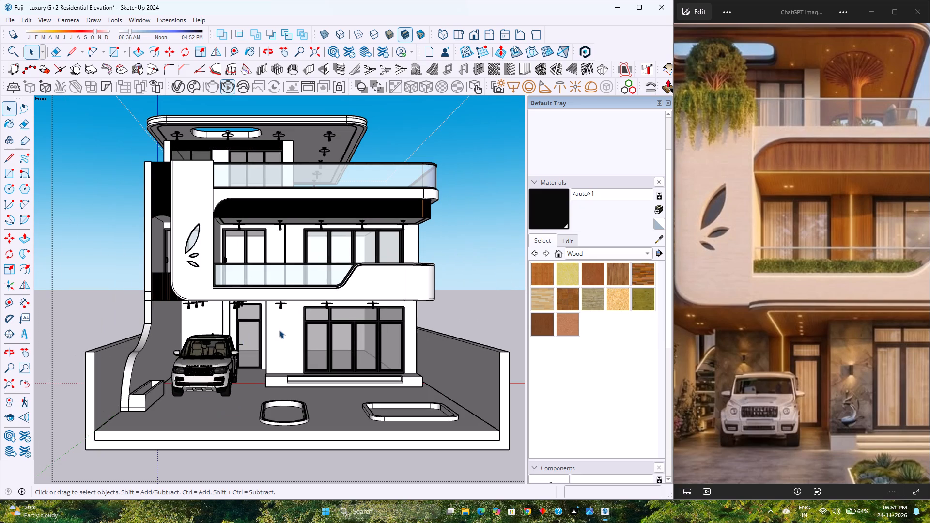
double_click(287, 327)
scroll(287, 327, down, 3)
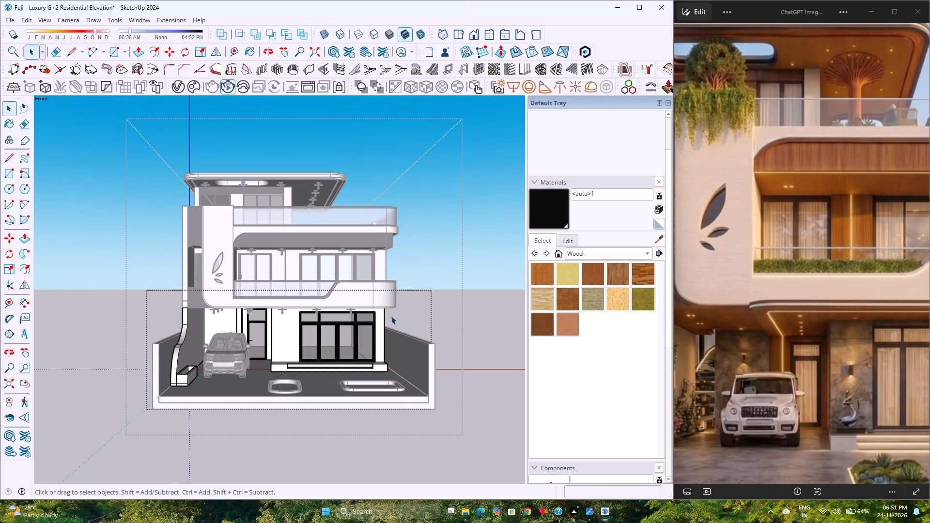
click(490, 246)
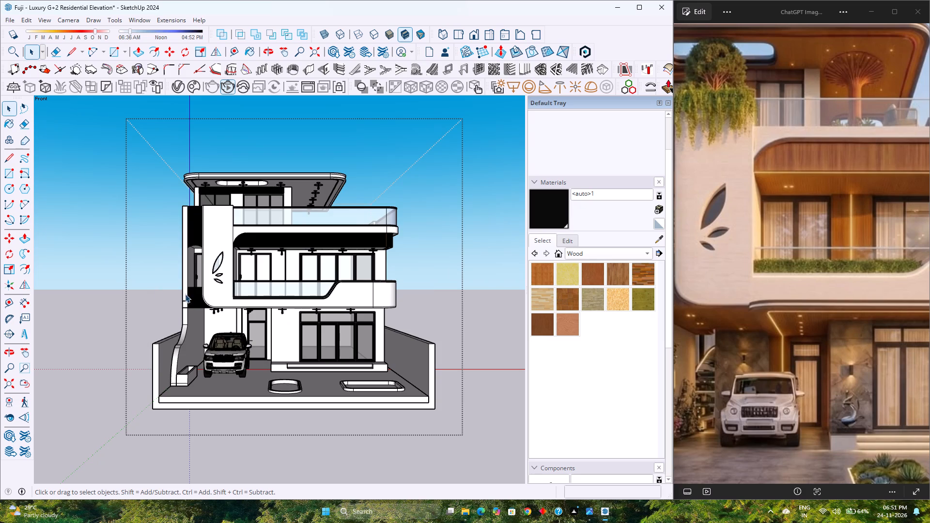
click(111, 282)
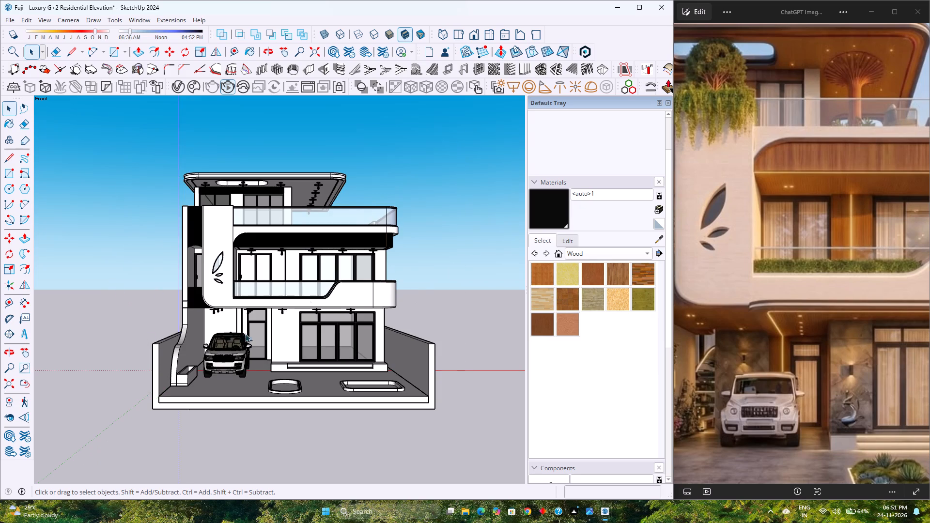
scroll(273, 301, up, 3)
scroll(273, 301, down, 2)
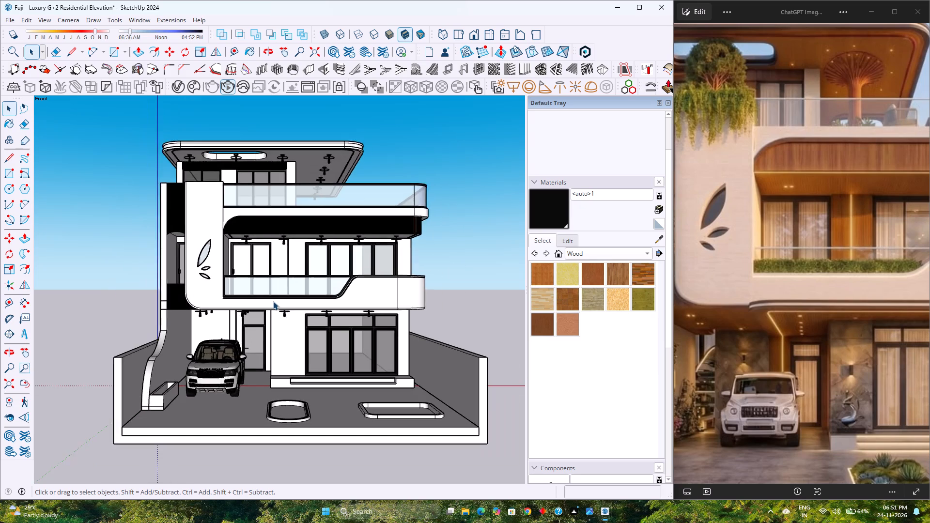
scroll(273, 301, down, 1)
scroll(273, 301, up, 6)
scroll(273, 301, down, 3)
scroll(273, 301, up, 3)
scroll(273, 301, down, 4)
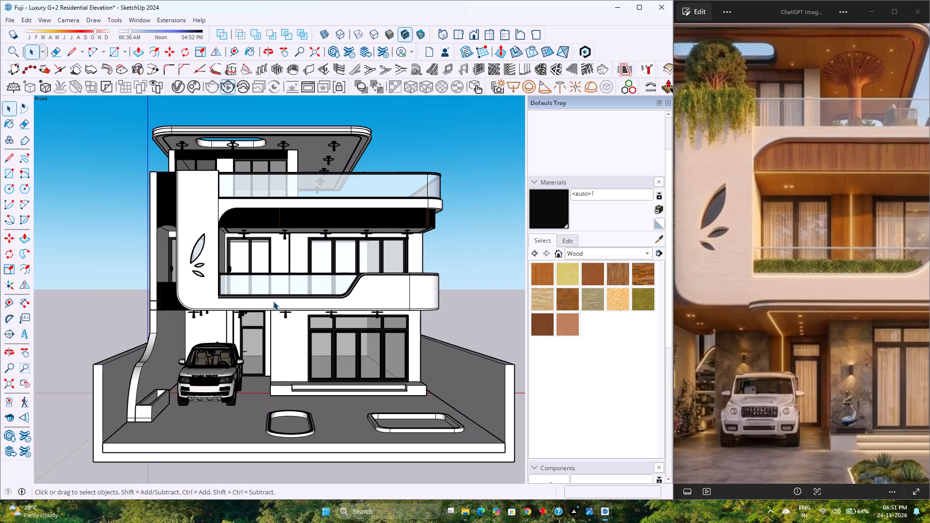
Examine the facade, car porch and balconies from an angle, and restore the Front view fitted to the whole model.
middle_drag(277, 305, 218, 321)
scroll(218, 321, down, 3)
scroll(218, 321, up, 5)
middle_drag(225, 356, 222, 339)
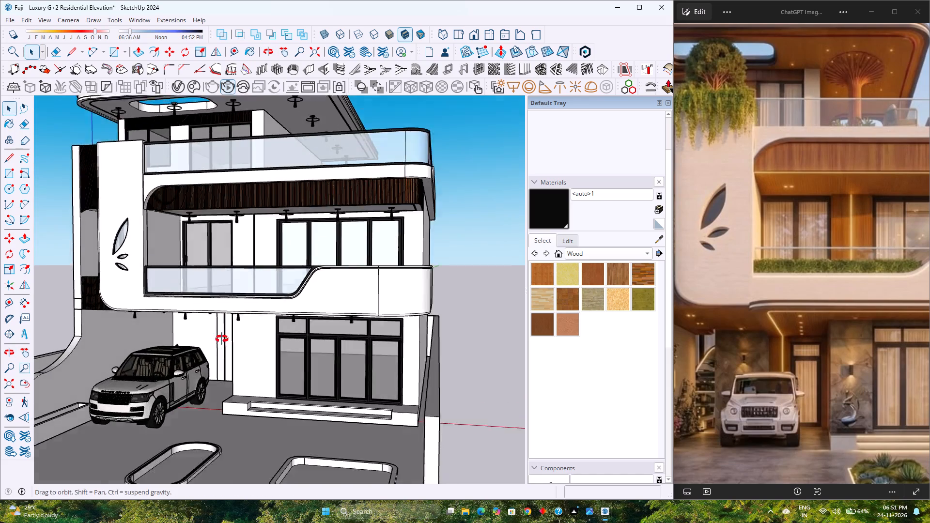
middle_drag(222, 339, 245, 306)
scroll(250, 306, down, 6)
click(470, 35)
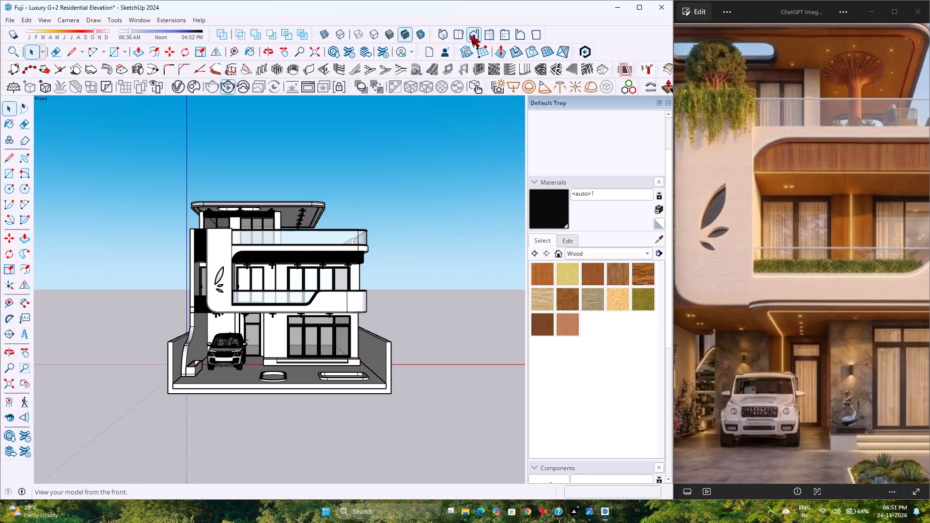
scroll(313, 290, up, 3)
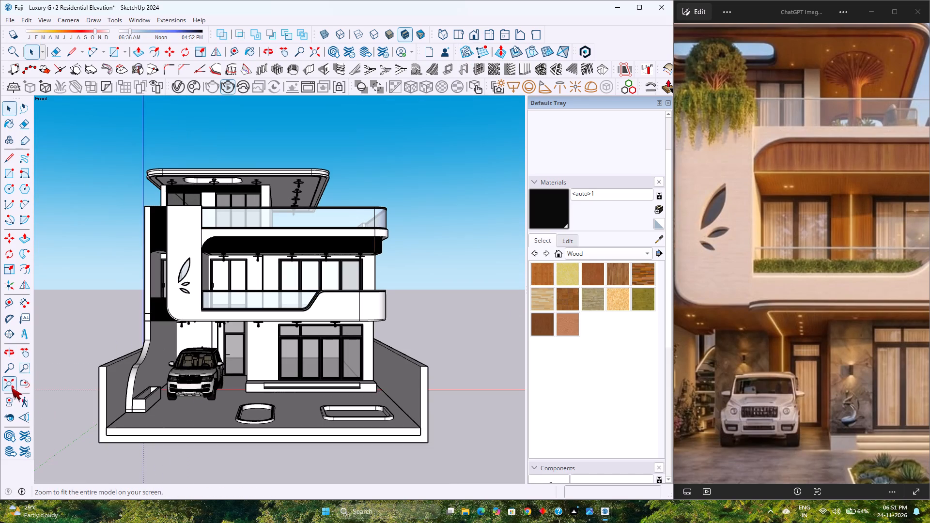
click(7, 386)
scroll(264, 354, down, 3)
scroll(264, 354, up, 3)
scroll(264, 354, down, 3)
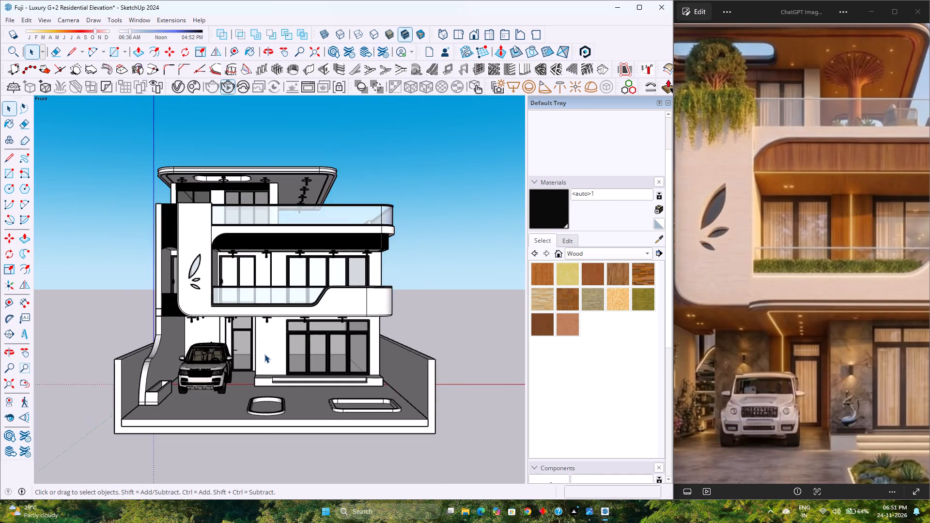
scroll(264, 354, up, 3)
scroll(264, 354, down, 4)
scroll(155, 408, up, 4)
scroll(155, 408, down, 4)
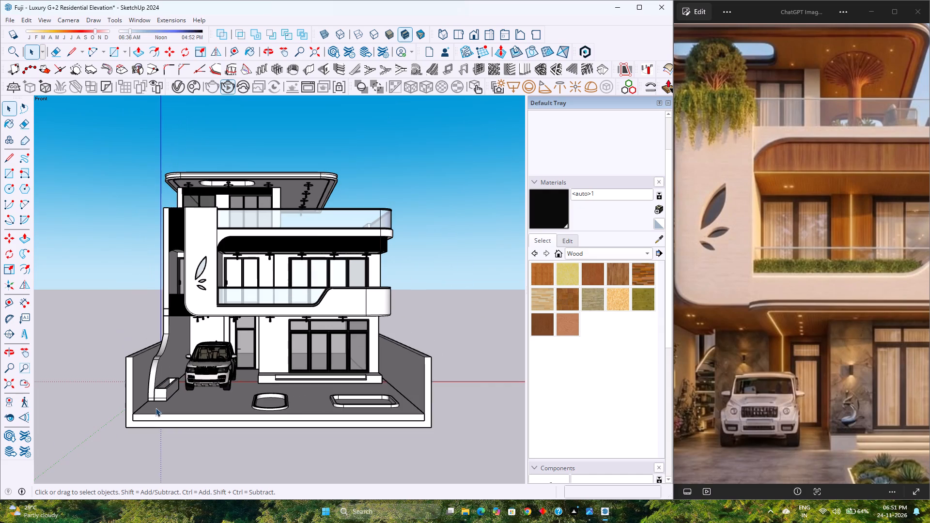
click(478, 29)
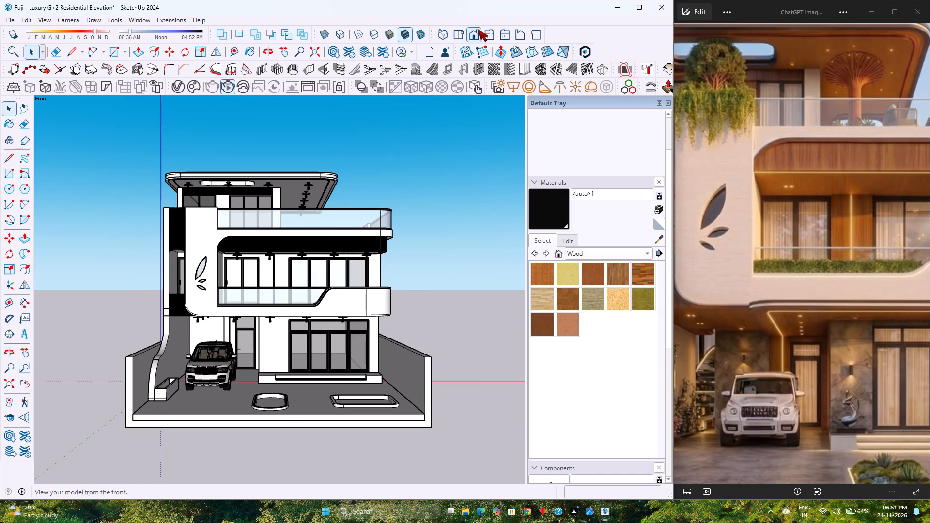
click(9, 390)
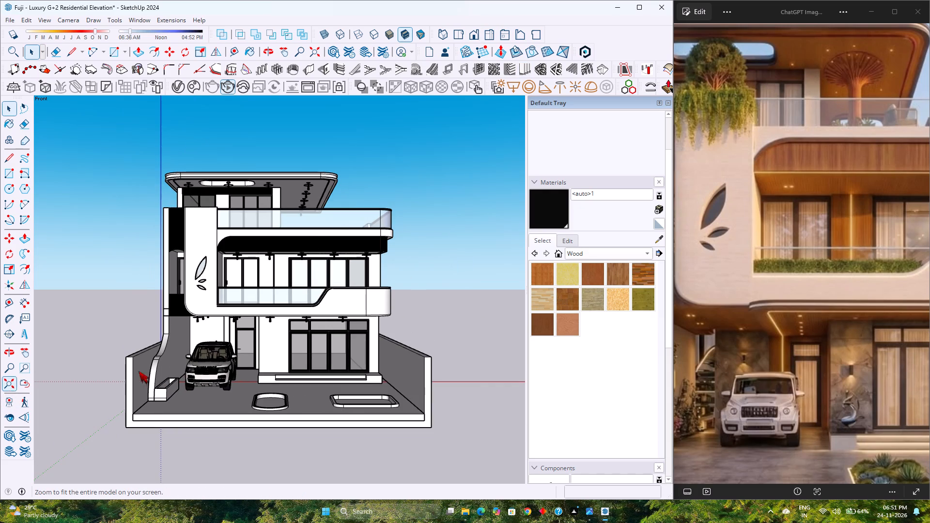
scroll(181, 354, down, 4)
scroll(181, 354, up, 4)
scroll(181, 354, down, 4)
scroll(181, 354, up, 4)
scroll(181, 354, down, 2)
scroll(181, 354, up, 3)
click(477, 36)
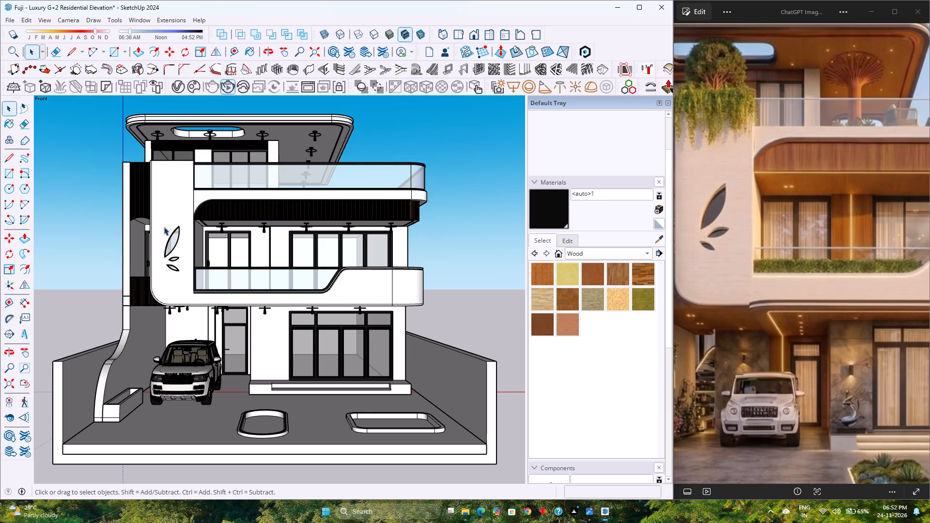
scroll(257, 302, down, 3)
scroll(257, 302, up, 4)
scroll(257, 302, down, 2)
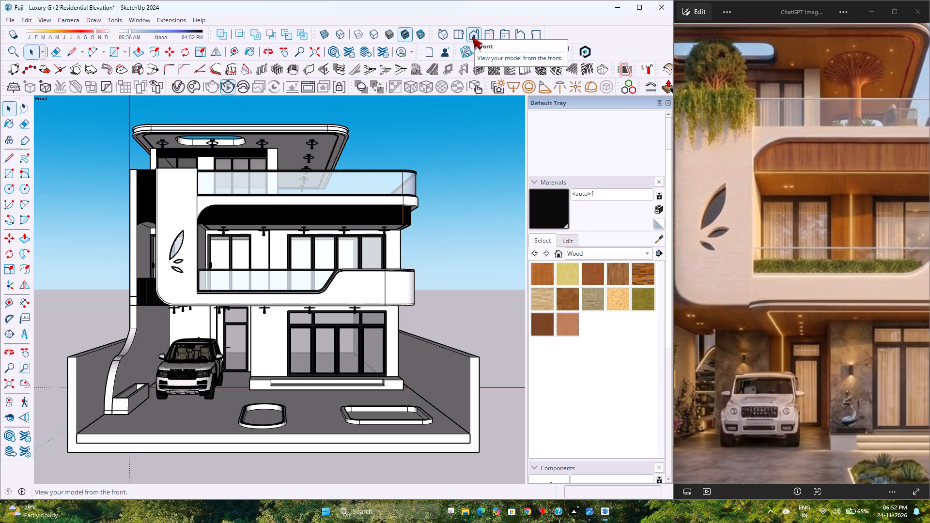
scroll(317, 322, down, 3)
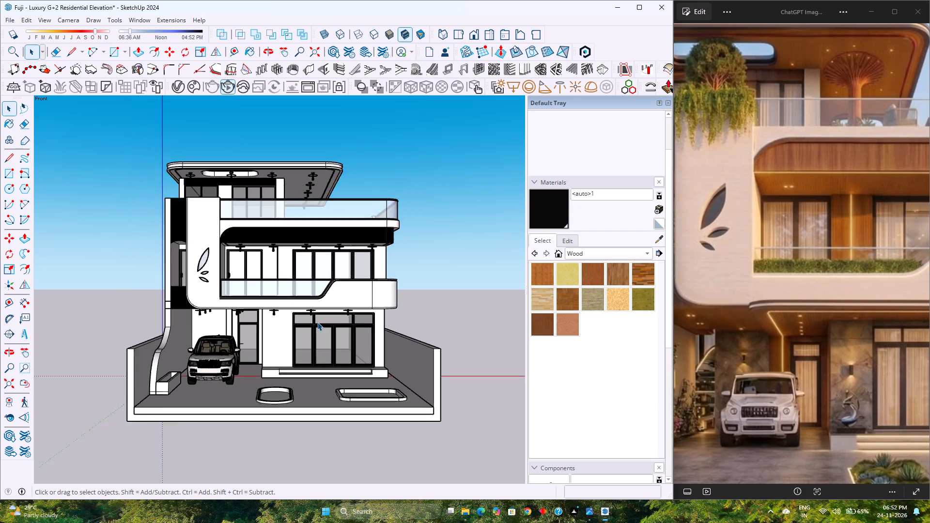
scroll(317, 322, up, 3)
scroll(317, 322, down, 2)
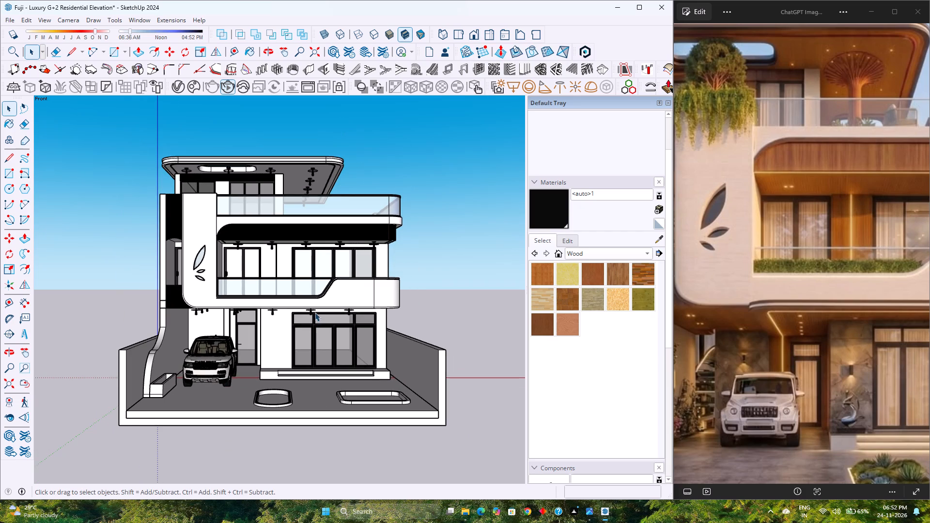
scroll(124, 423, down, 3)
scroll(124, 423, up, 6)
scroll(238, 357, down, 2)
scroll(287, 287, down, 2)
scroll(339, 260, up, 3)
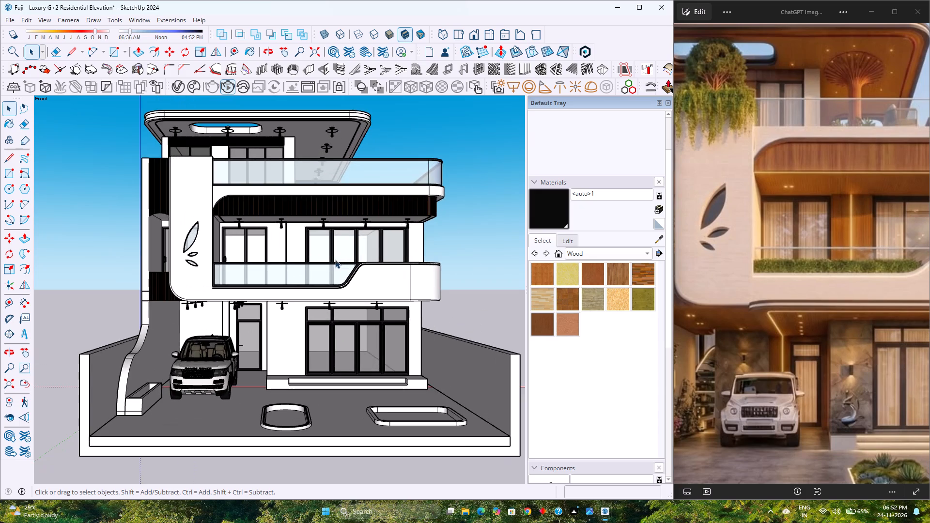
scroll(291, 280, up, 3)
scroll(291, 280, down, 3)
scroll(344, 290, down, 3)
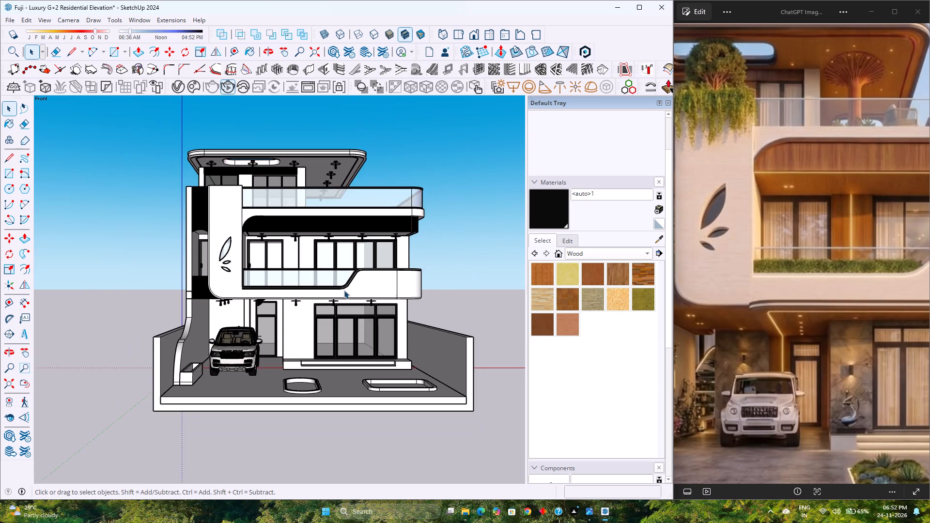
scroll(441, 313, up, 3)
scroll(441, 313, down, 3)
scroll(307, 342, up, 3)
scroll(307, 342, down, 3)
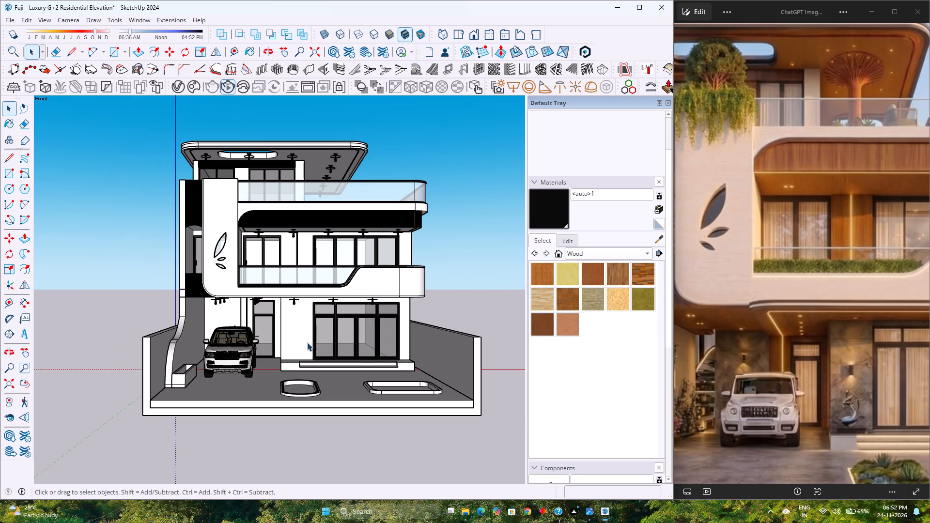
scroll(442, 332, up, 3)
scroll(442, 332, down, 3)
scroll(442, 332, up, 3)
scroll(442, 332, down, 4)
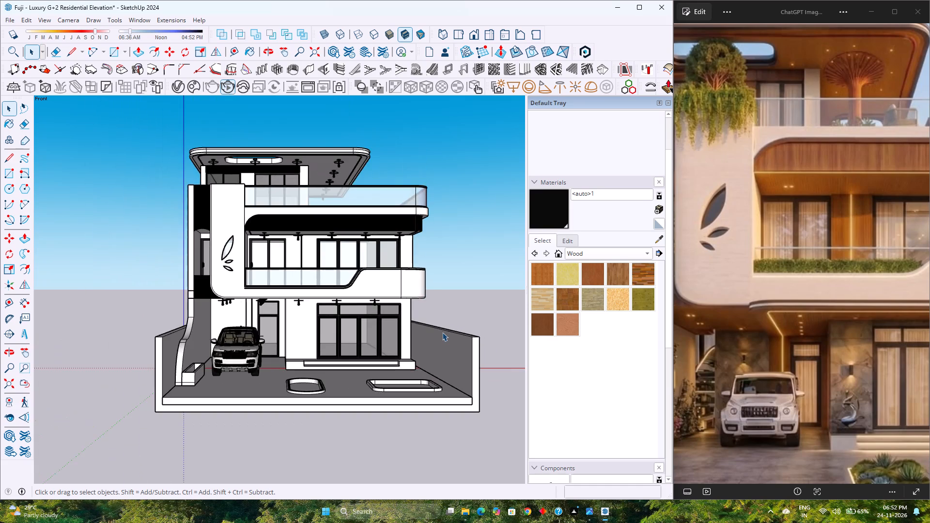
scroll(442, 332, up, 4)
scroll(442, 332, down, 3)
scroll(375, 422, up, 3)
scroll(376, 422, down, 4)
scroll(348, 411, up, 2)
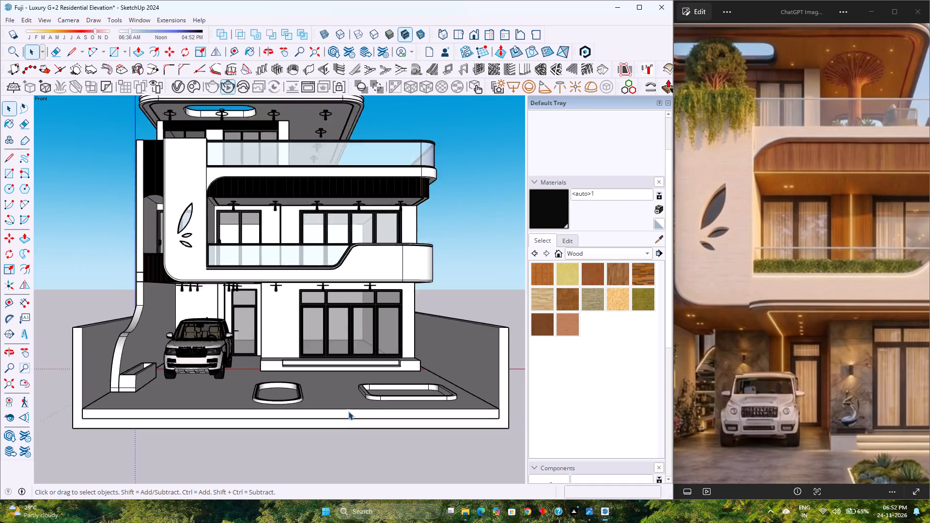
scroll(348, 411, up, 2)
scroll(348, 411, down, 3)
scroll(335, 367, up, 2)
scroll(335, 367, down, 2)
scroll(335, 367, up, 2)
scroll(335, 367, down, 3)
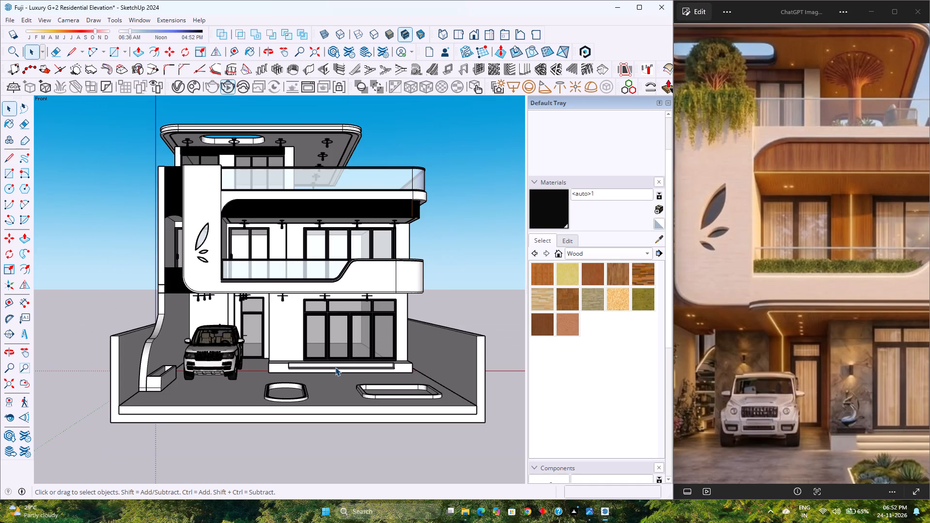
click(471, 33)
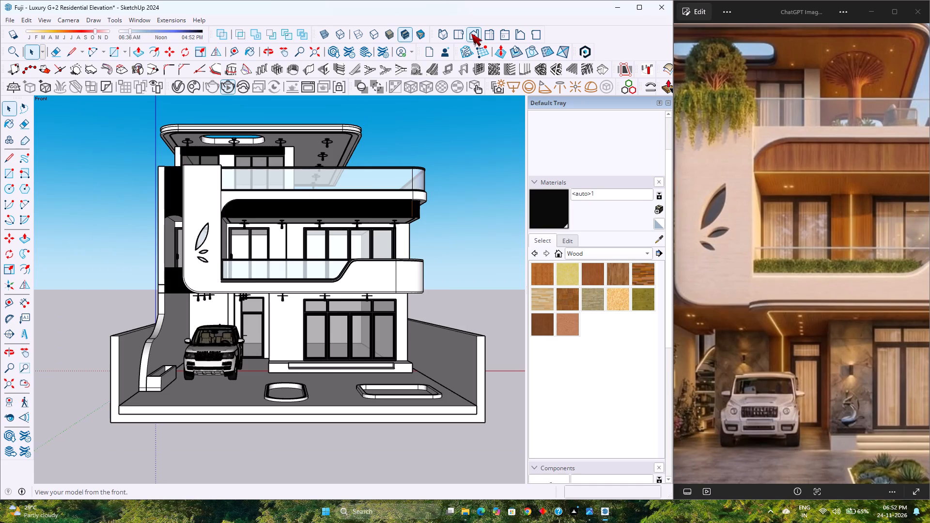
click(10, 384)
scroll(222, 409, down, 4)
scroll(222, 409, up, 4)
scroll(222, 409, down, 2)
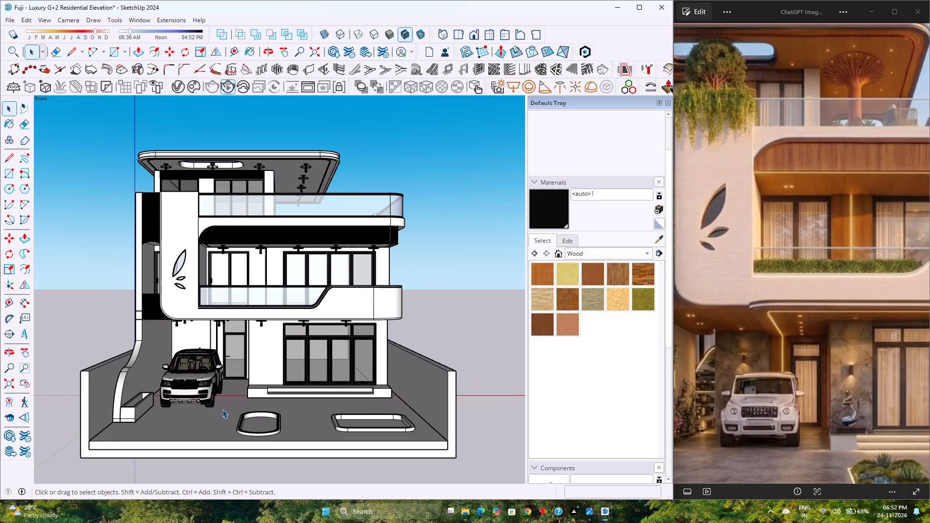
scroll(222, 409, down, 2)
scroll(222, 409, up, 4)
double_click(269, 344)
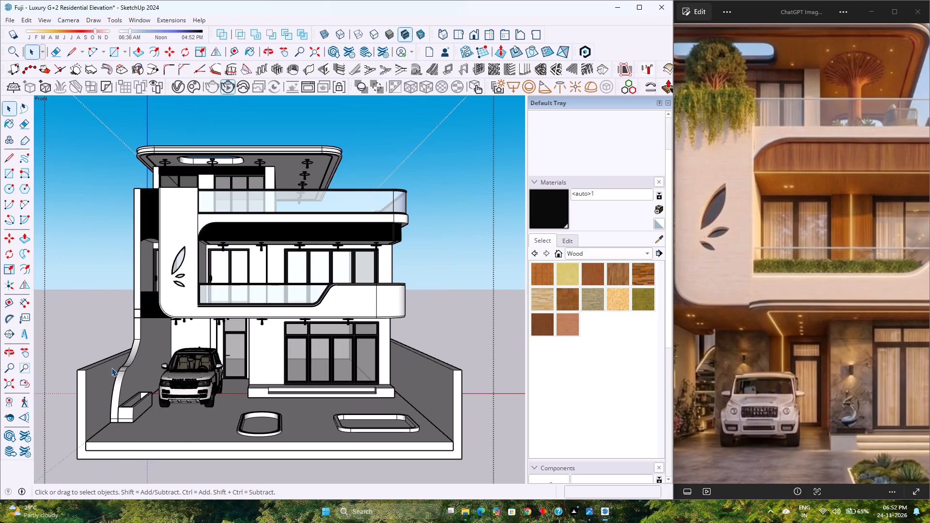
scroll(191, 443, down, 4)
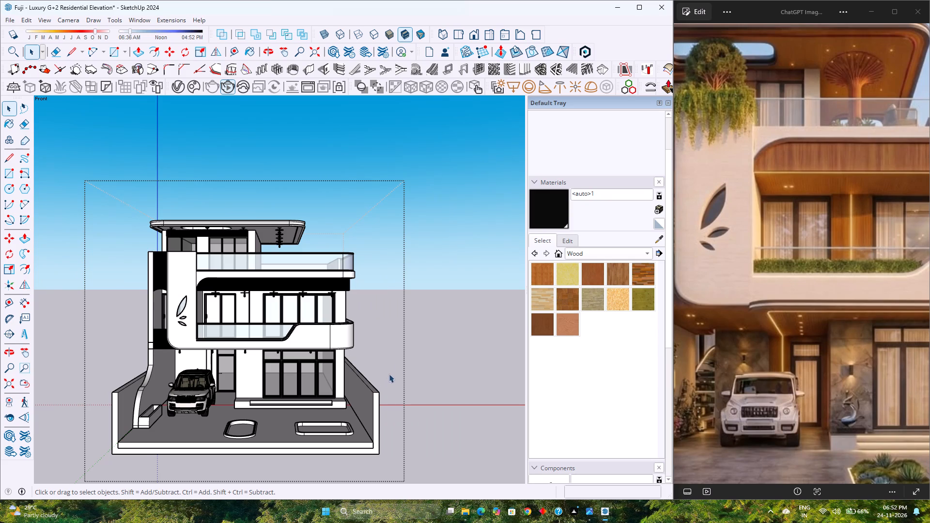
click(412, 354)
Examine the front elevation and forecourt from slightly different heights, and restore the Front view fitted to the whole model.
scroll(238, 371, up, 6)
scroll(250, 401, down, 3)
middle_drag(250, 412, 250, 412)
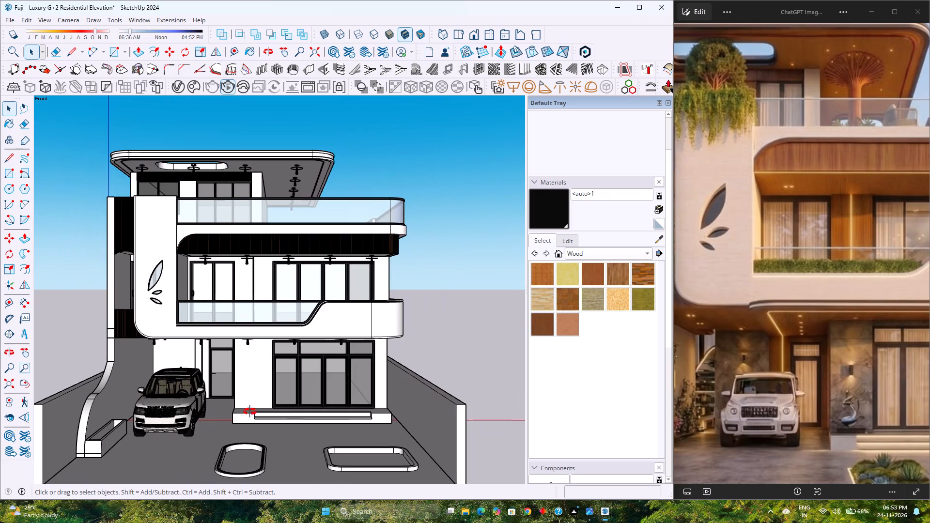
middle_drag(250, 412, 246, 369)
scroll(248, 369, down, 2)
middle_drag(297, 421, 297, 447)
scroll(291, 441, down, 3)
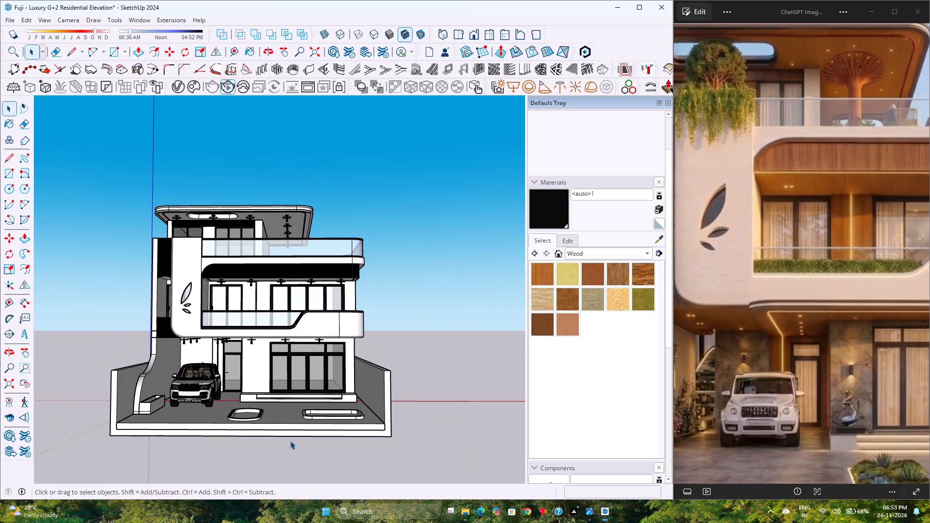
click(476, 29)
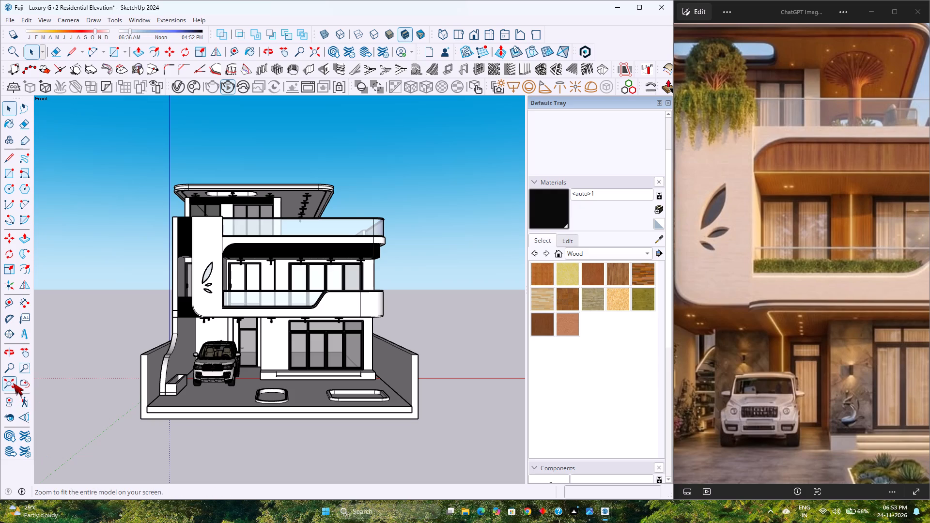
click(13, 383)
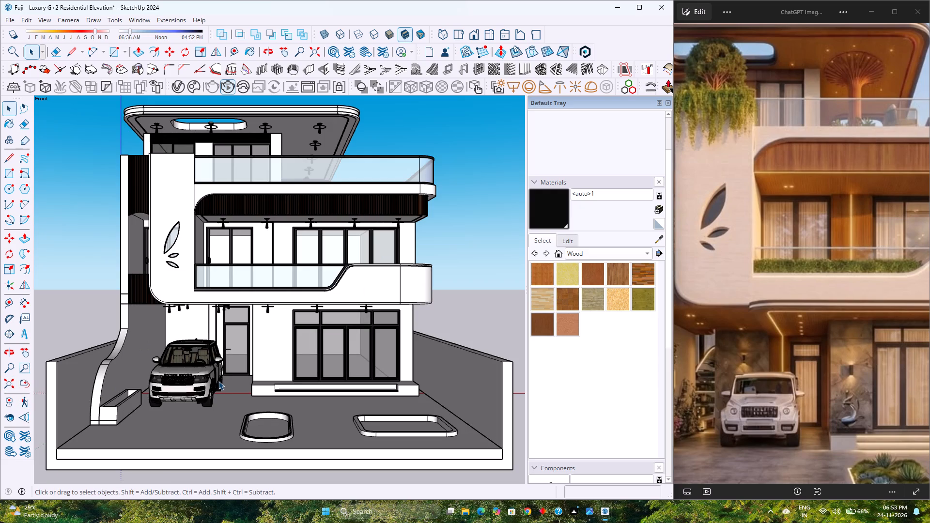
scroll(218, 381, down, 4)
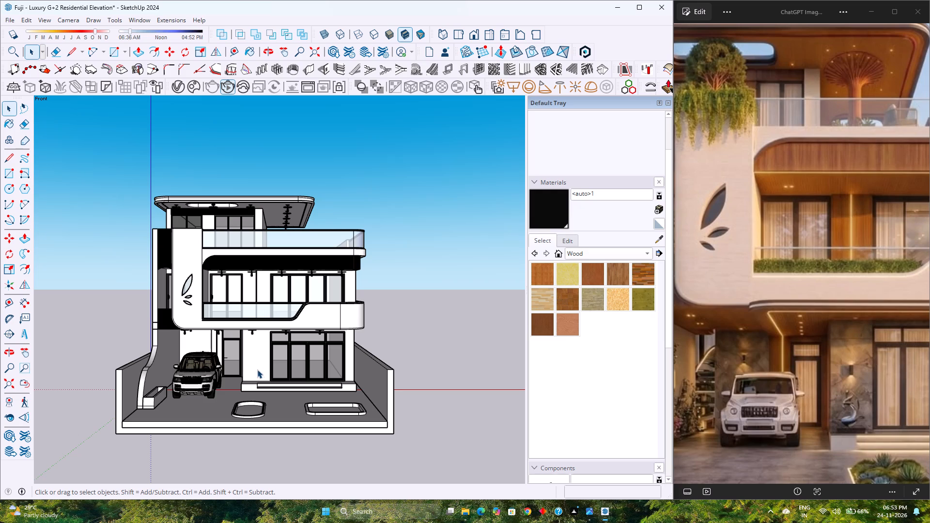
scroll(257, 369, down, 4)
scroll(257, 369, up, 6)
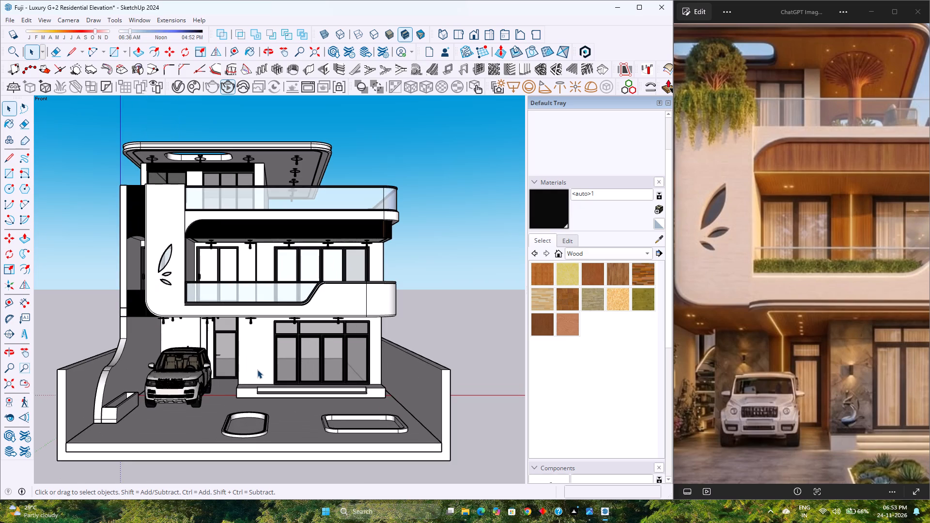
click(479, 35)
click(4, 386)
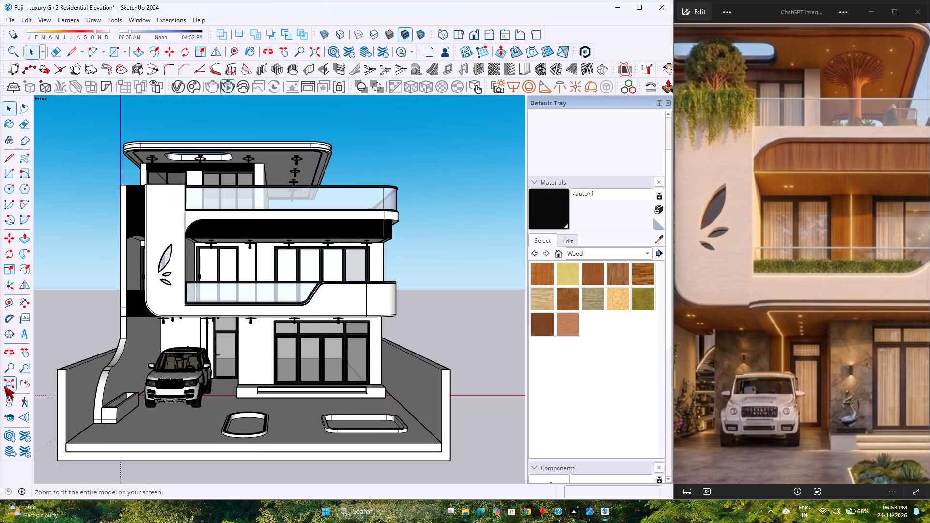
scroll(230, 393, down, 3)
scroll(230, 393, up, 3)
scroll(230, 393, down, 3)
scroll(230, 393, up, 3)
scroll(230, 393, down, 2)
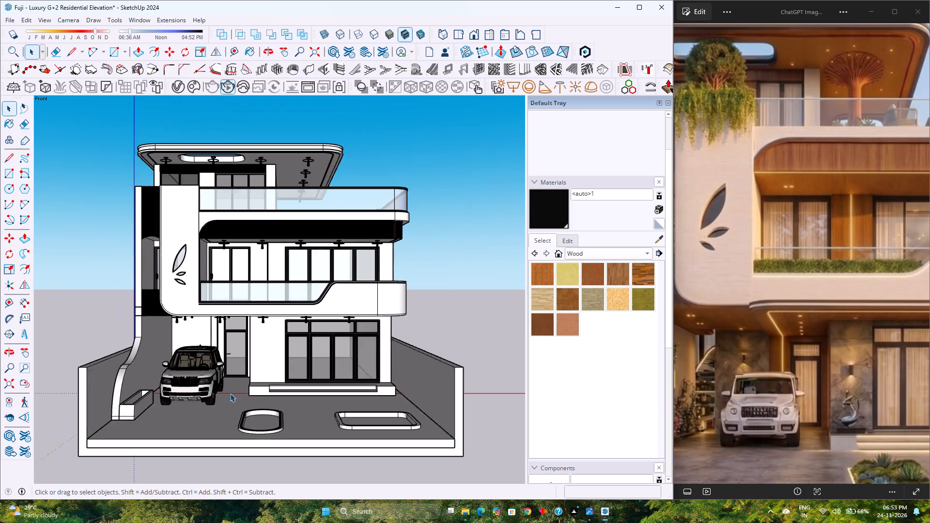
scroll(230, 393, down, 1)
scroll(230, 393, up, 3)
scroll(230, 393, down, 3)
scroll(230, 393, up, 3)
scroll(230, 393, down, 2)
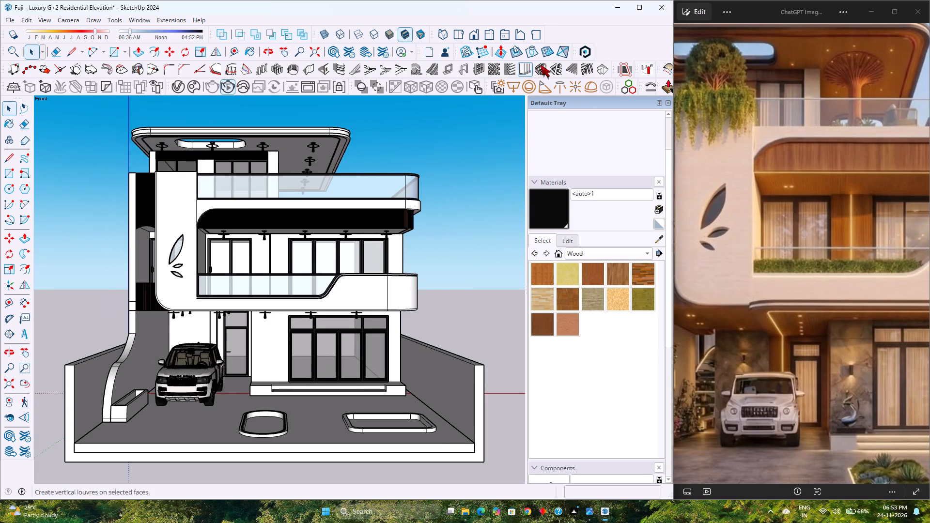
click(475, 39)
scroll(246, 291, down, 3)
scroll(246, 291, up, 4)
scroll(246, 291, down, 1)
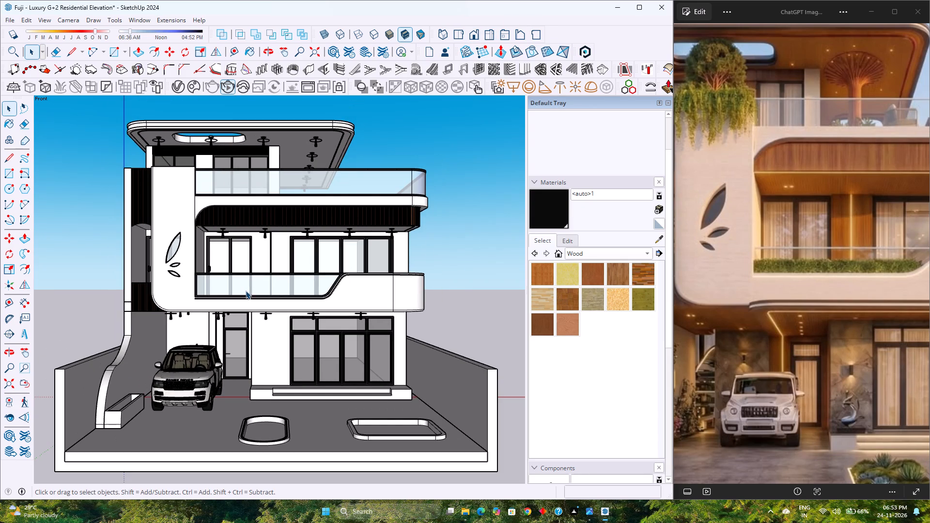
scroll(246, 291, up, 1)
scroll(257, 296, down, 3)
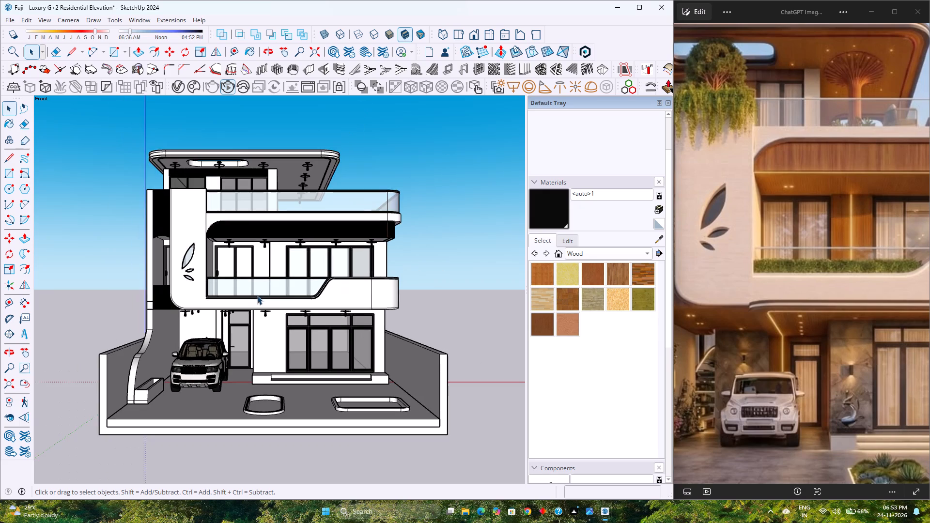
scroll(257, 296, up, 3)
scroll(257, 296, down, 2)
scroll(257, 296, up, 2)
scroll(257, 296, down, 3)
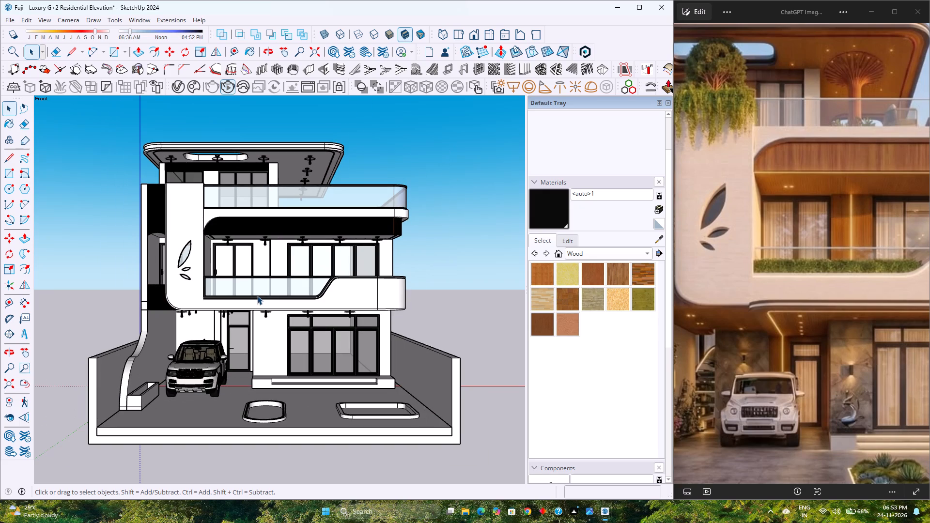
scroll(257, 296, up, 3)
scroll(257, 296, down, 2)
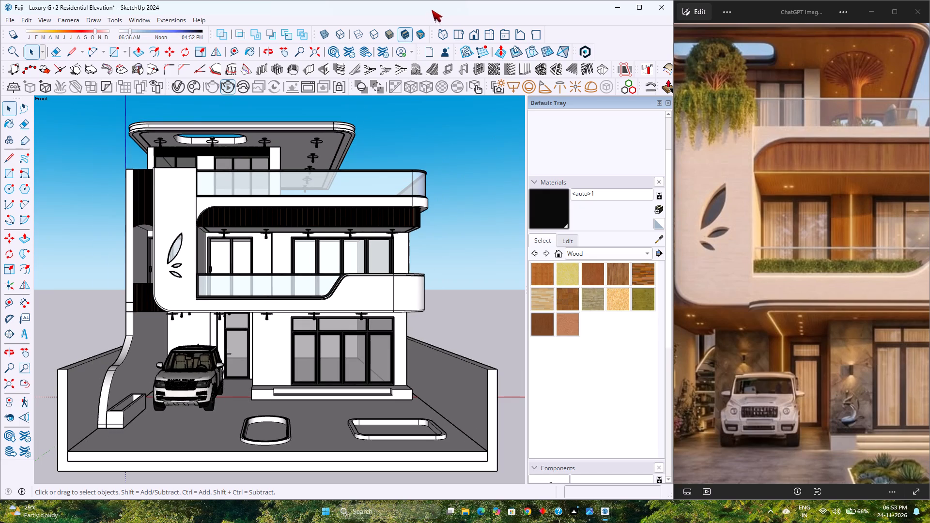
Restore the standard Front view and examine the facade, car porch and balconies from different distances.
click(468, 36)
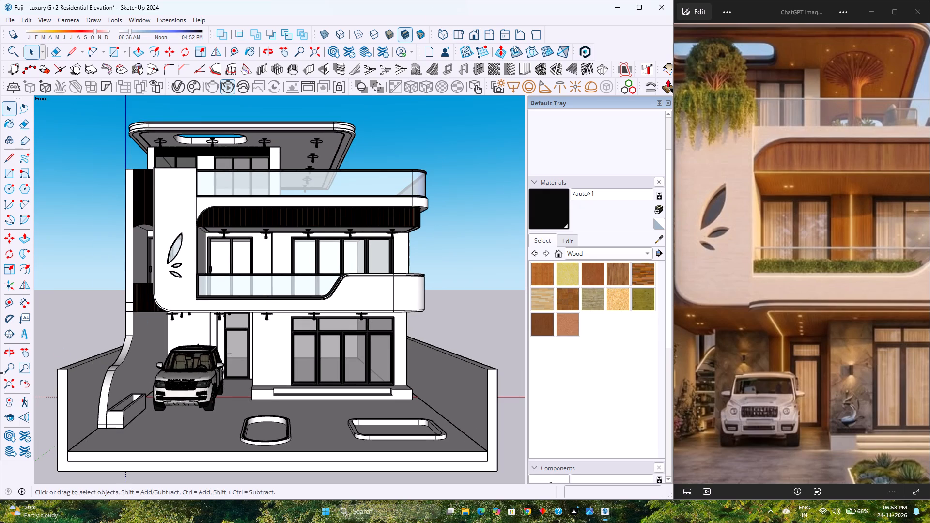
click(7, 378)
scroll(207, 378, down, 4)
scroll(207, 378, up, 3)
scroll(207, 378, down, 3)
scroll(207, 378, up, 4)
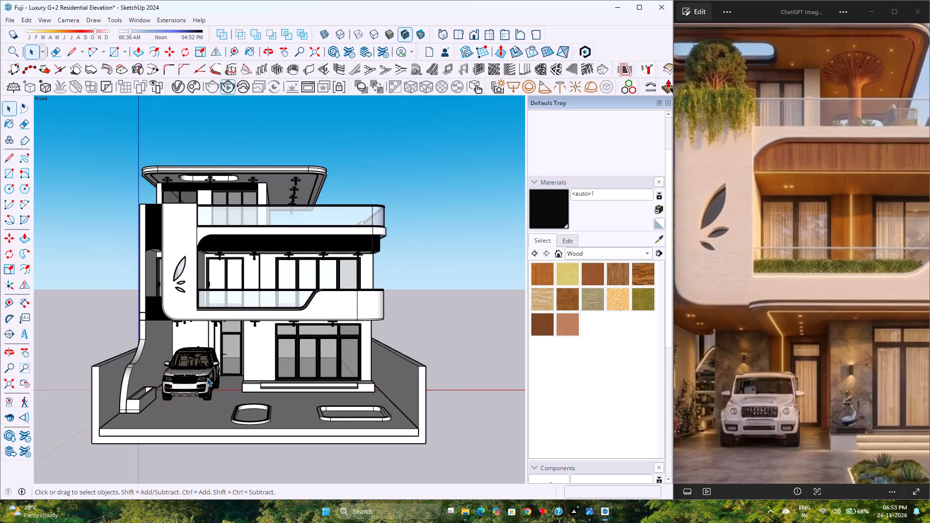
scroll(207, 378, down, 4)
scroll(206, 376, up, 3)
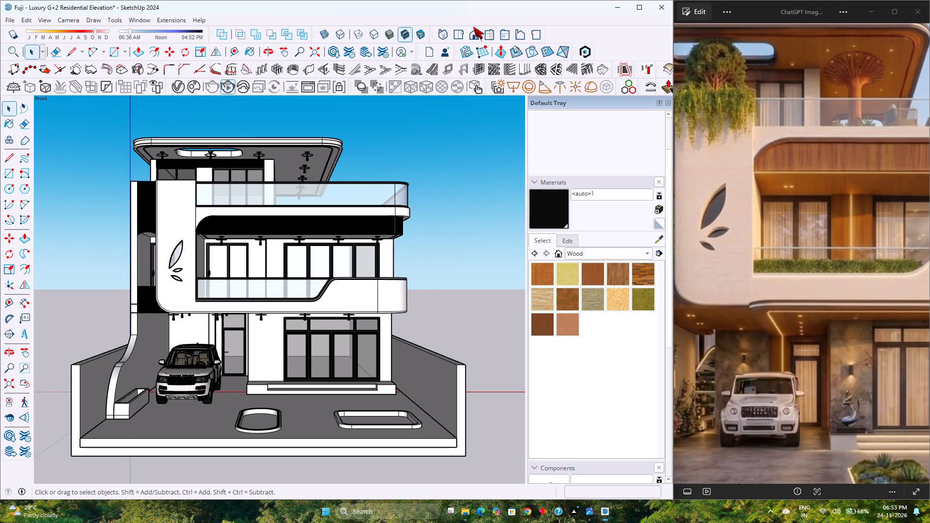
click(472, 32)
scroll(263, 320, up, 1)
scroll(263, 320, down, 3)
scroll(263, 320, up, 3)
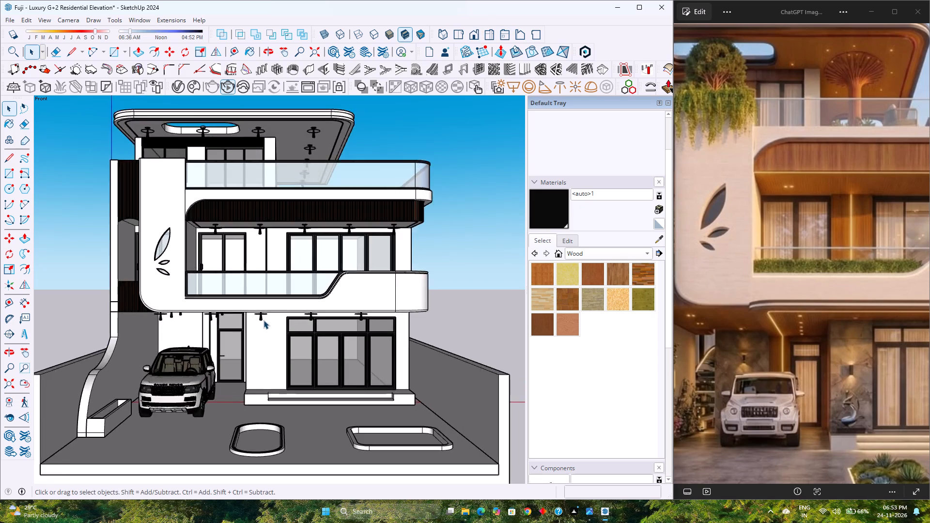
scroll(263, 320, down, 4)
scroll(263, 320, up, 4)
scroll(263, 320, down, 3)
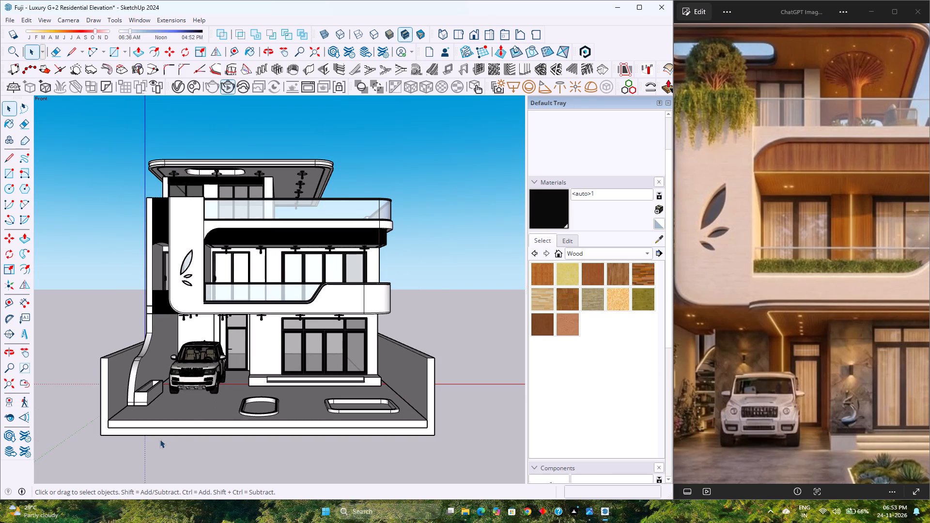
scroll(198, 389, up, 3)
scroll(263, 369, up, 1)
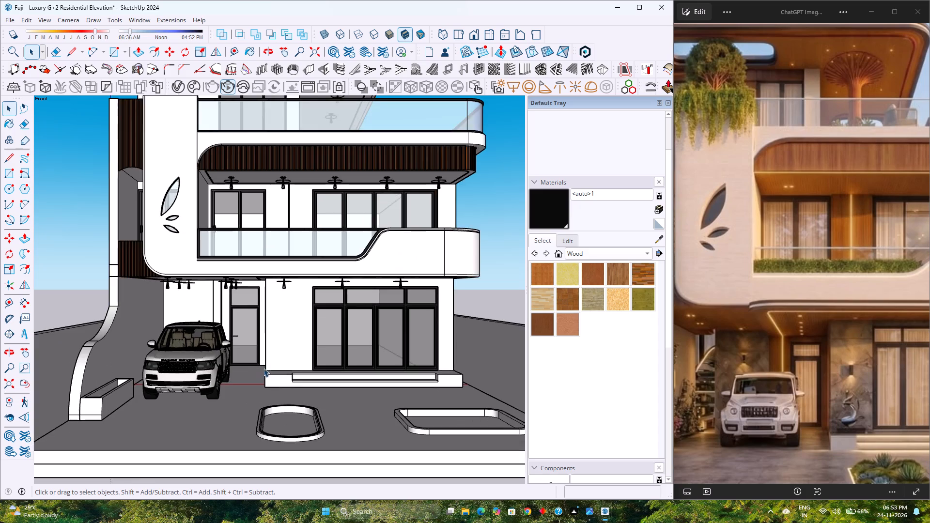
Examine the front elevation and forecourt as a whole, and fit the whole model in view.
scroll(263, 368, down, 3)
scroll(263, 368, up, 3)
scroll(263, 368, down, 4)
scroll(263, 368, up, 4)
scroll(263, 368, down, 3)
scroll(286, 411, up, 3)
scroll(287, 411, down, 4)
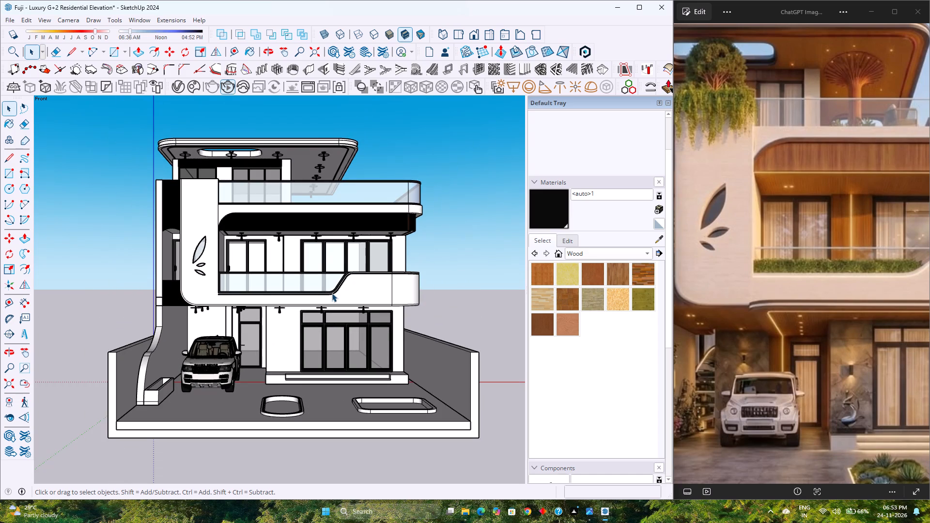
scroll(332, 293, up, 2)
scroll(332, 293, down, 2)
scroll(332, 293, up, 1)
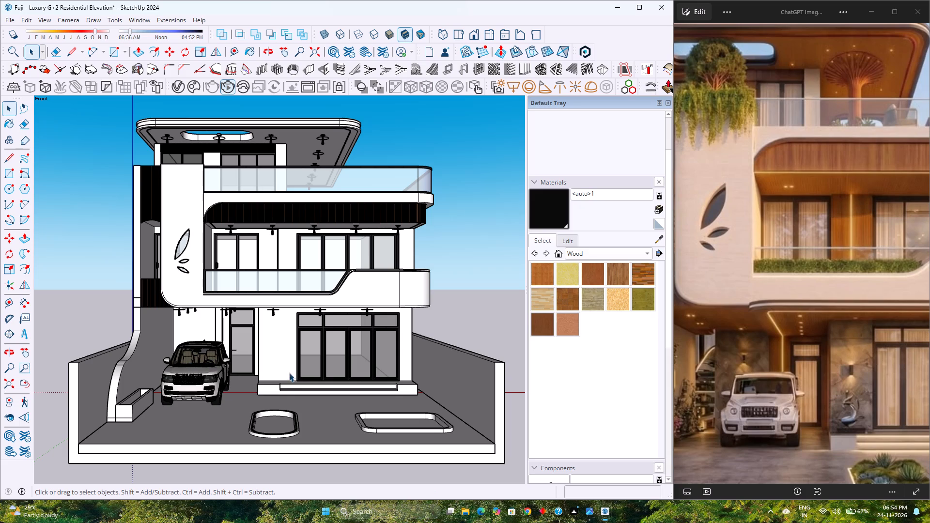
scroll(289, 373, down, 3)
scroll(289, 373, up, 3)
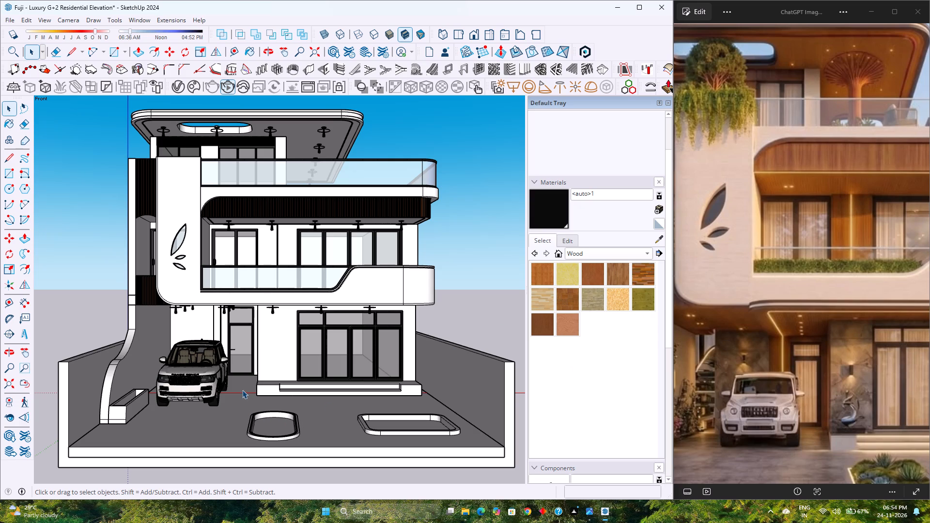
click(13, 386)
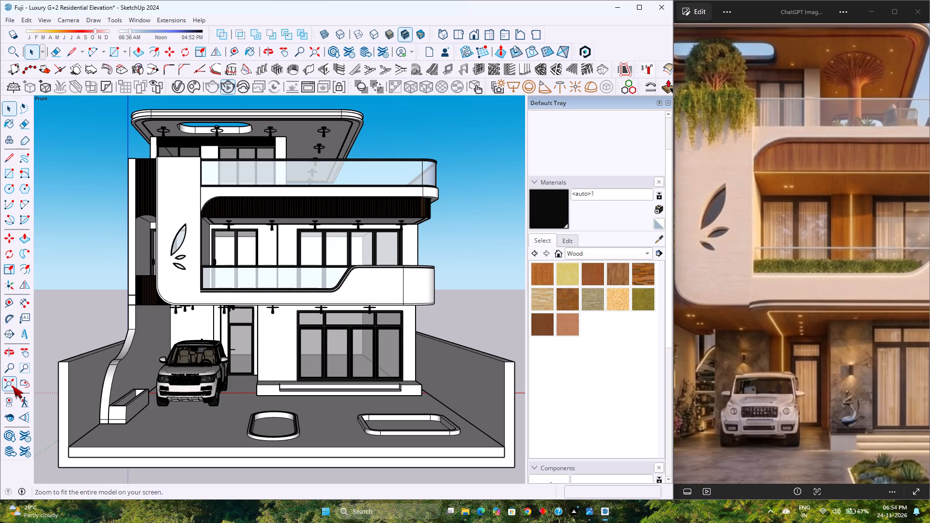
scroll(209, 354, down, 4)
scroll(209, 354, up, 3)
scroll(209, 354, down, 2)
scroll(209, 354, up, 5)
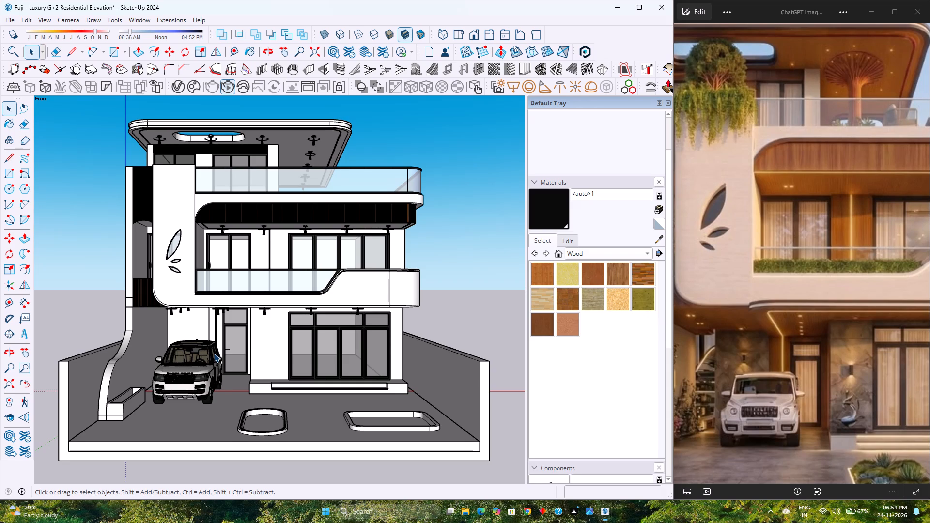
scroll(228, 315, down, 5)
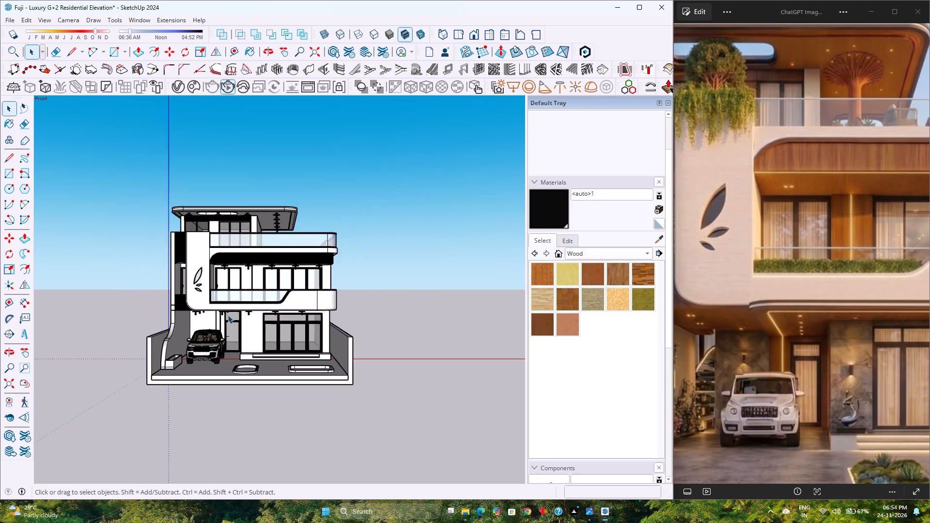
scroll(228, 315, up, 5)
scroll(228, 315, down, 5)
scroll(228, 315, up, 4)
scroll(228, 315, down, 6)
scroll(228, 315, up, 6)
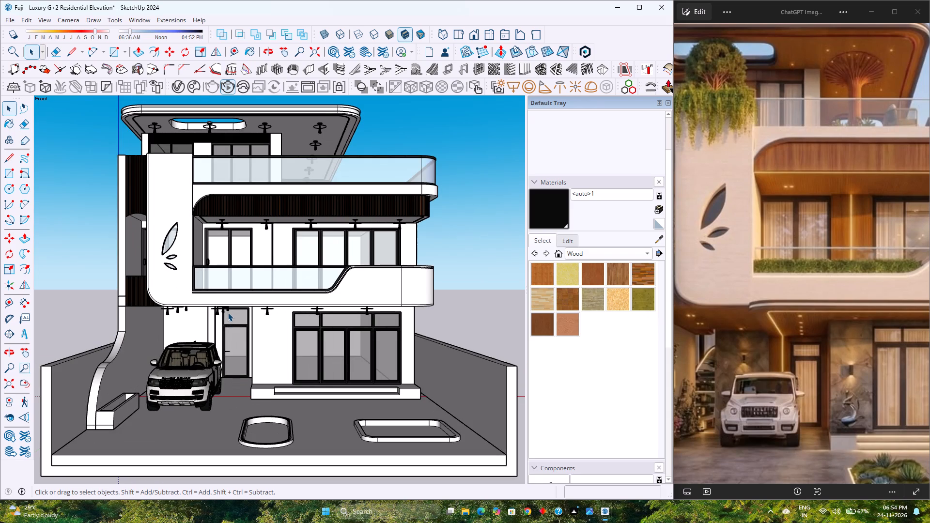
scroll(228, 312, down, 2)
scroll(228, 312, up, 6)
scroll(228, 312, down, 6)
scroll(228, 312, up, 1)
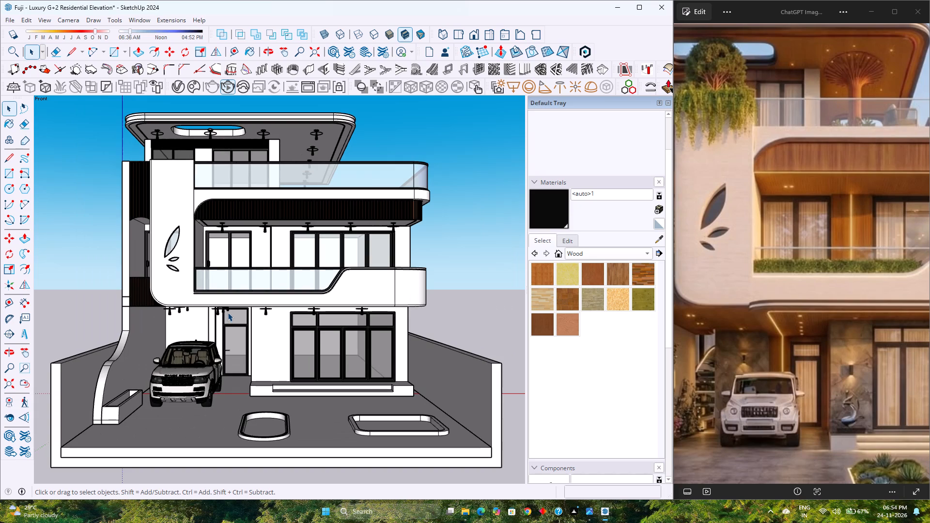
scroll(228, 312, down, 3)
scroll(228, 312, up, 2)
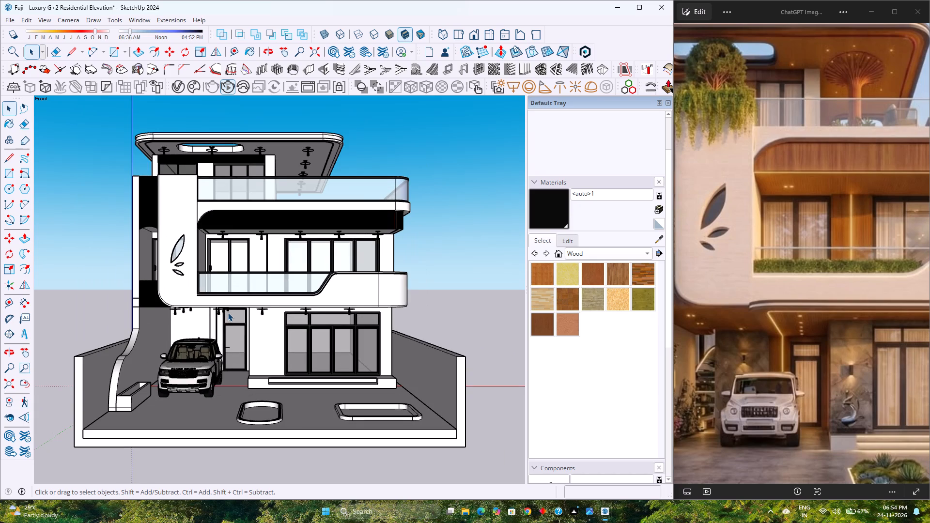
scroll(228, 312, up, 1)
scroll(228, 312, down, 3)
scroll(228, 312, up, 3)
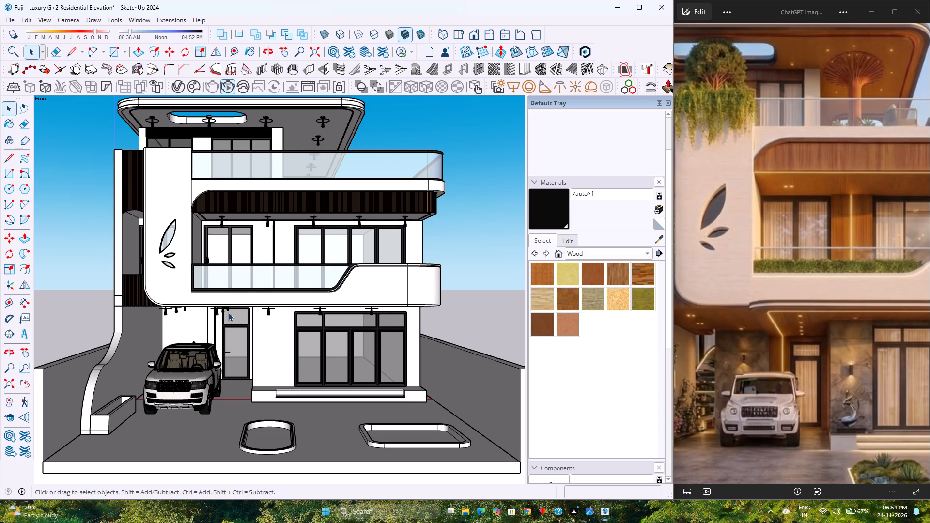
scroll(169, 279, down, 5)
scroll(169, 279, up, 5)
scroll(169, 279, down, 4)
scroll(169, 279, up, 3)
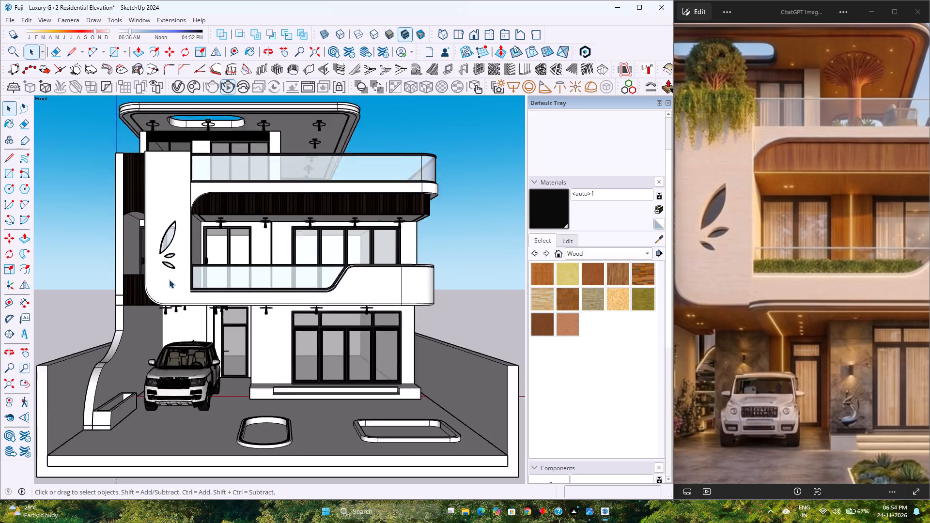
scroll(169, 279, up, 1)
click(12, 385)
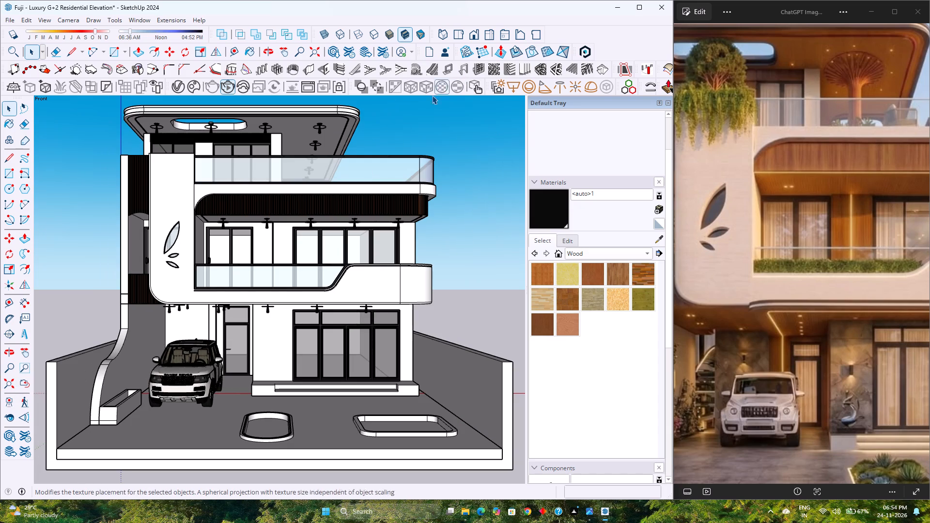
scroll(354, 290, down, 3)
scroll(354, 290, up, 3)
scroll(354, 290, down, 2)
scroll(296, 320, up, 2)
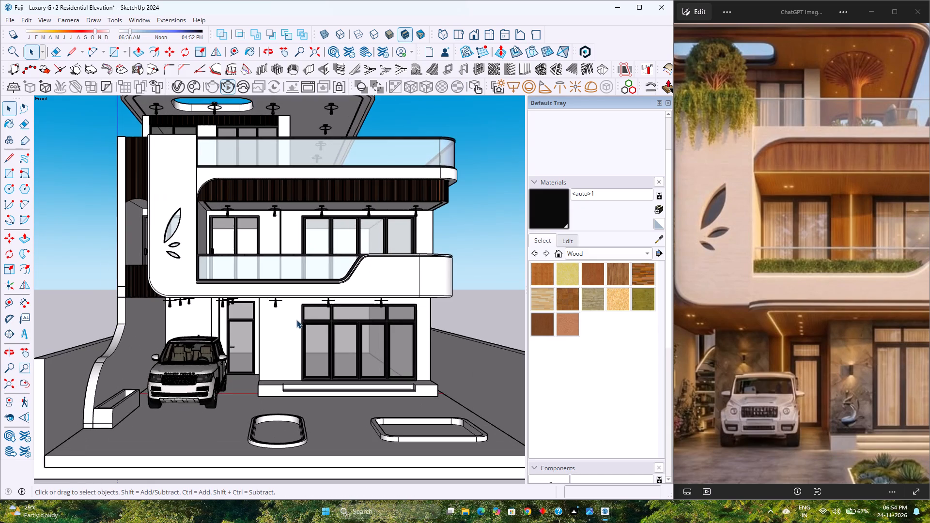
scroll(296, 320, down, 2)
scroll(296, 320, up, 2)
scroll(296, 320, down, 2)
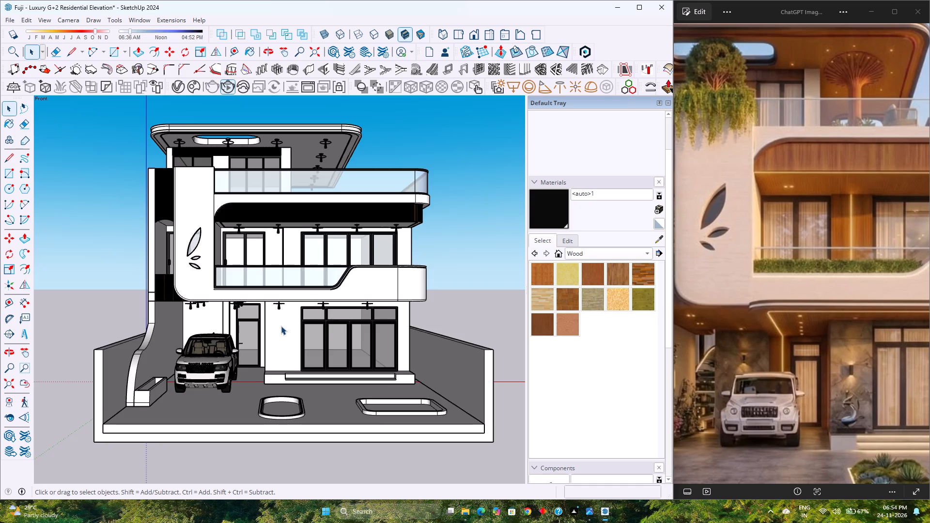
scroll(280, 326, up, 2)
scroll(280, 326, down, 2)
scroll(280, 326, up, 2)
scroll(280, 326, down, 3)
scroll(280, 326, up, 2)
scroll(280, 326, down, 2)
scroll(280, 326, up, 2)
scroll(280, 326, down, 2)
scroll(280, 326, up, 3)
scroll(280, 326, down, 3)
Open the house group and its nested ground-floor group, examine the wall between entrance door and windows, and leave the nested group.
double_click(280, 333)
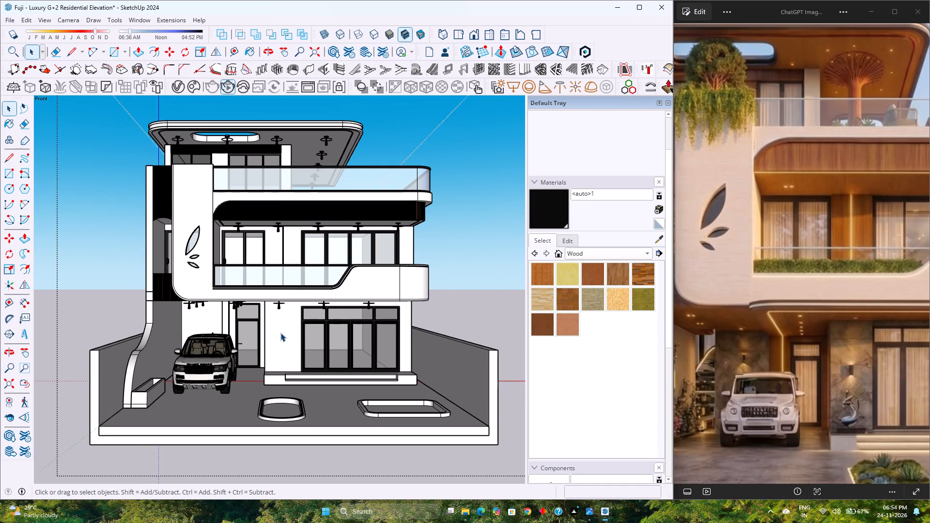
scroll(280, 333, up, 3)
scroll(280, 333, down, 3)
double_click(282, 330)
scroll(282, 330, up, 4)
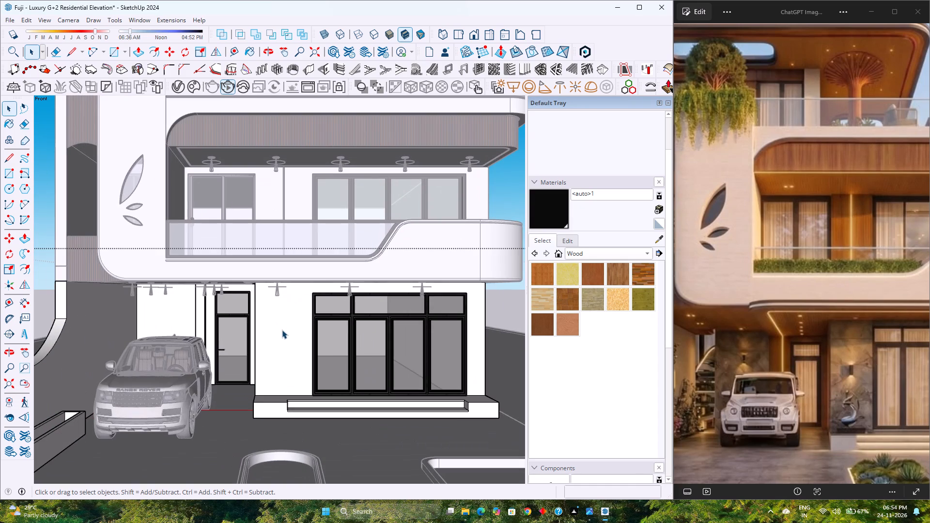
scroll(281, 349, up, 5)
scroll(281, 349, down, 5)
scroll(281, 349, up, 4)
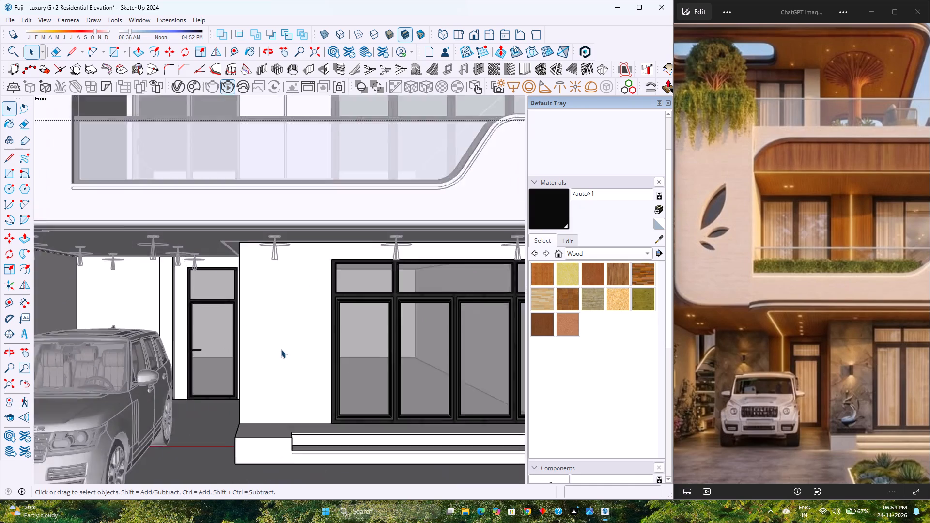
scroll(281, 349, up, 1)
scroll(281, 349, down, 3)
scroll(301, 395, down, 4)
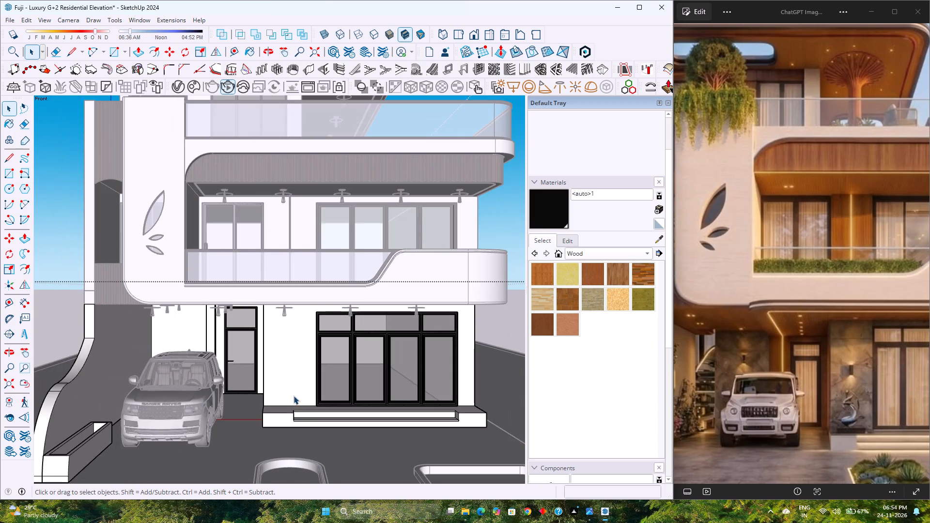
scroll(294, 396, down, 5)
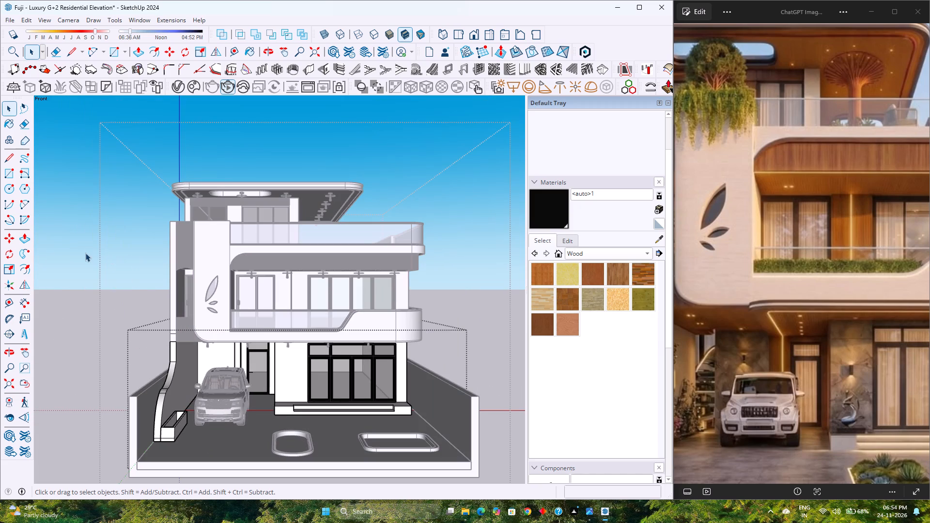
click(85, 252)
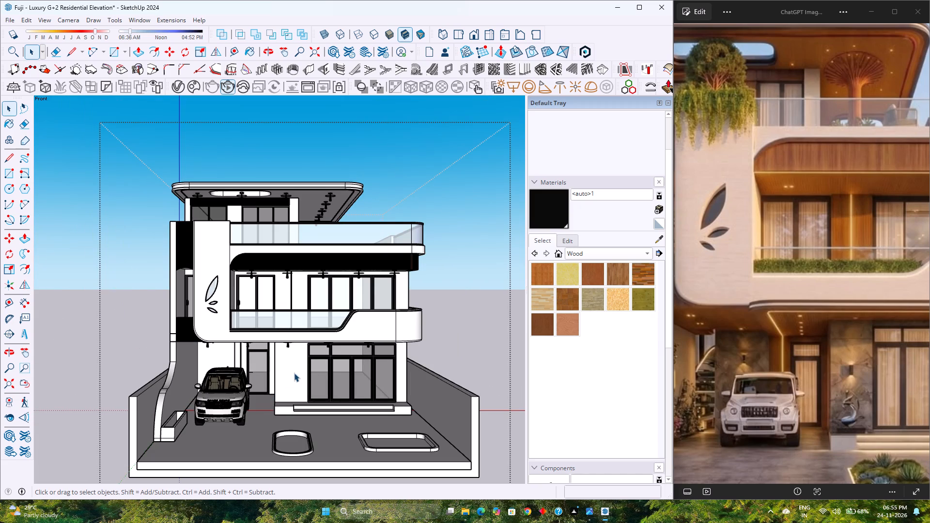
Examine the ground-floor entrance wall, windows and porch ceiling lights from close up, and leave the house group.
scroll(294, 379, up, 14)
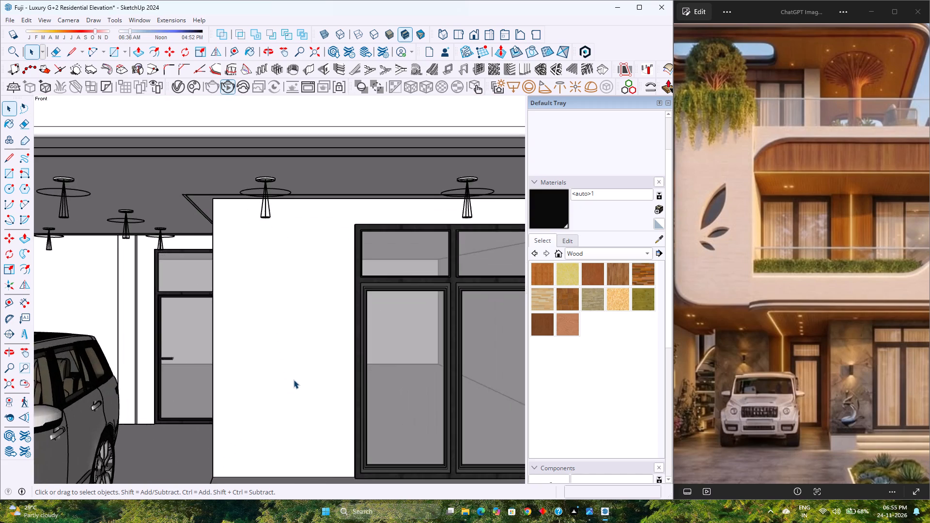
scroll(297, 378, up, 2)
middle_drag(297, 378, 291, 355)
scroll(292, 354, down, 7)
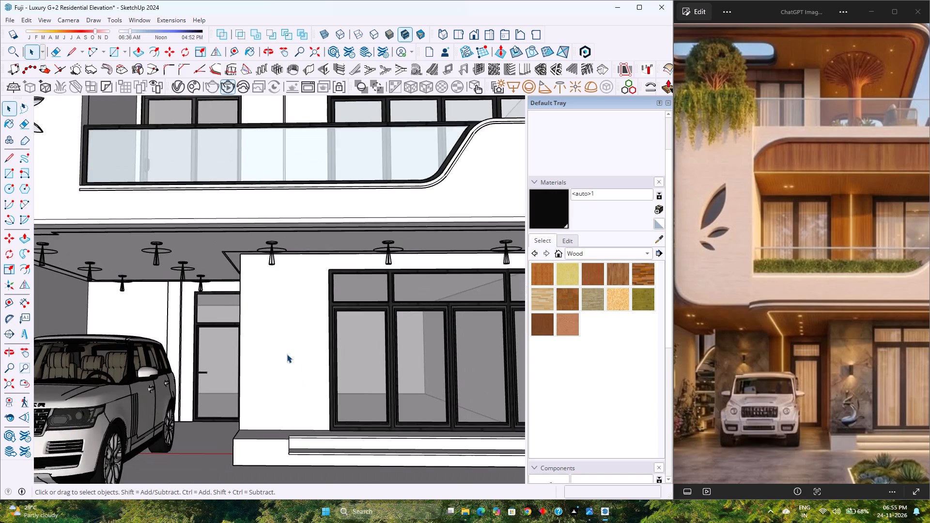
scroll(287, 354, down, 16)
click(476, 372)
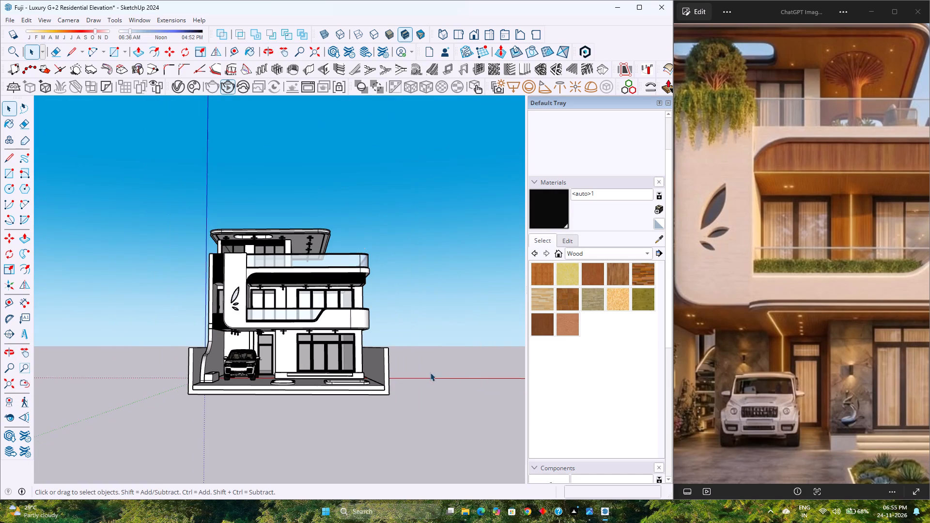
Restore the standard Front view fitted to the whole model.
scroll(301, 354, up, 6)
scroll(301, 354, down, 5)
scroll(301, 354, up, 2)
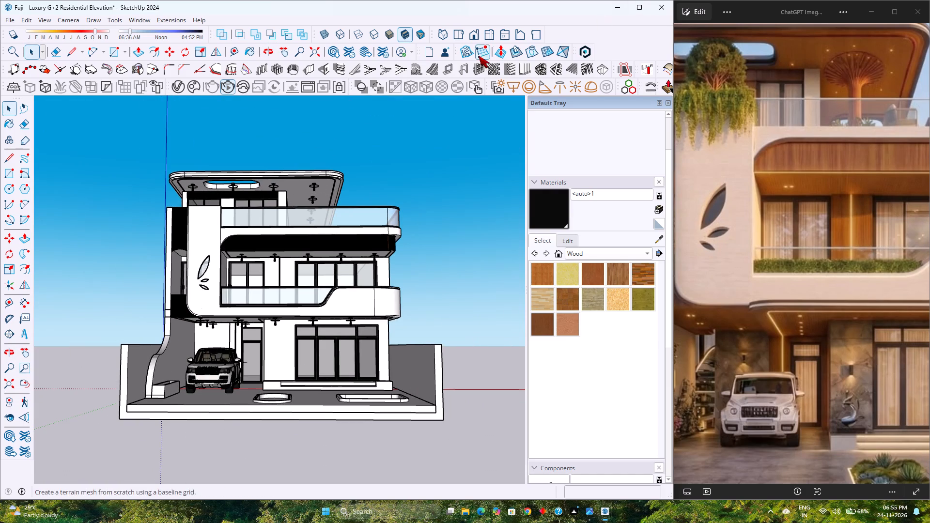
click(477, 36)
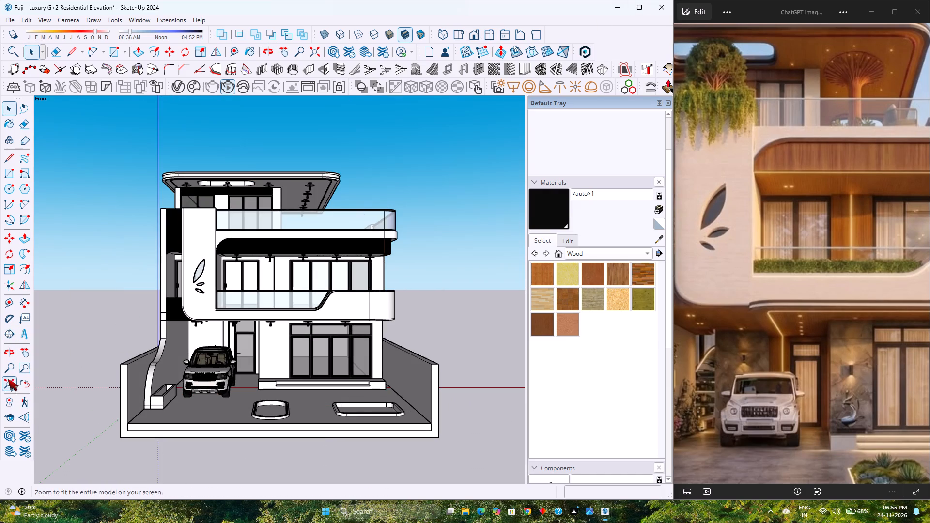
click(11, 382)
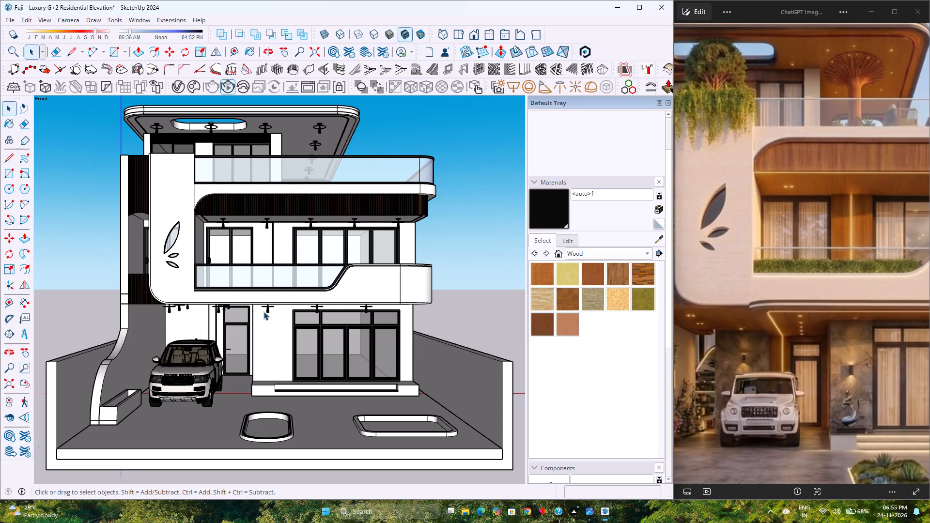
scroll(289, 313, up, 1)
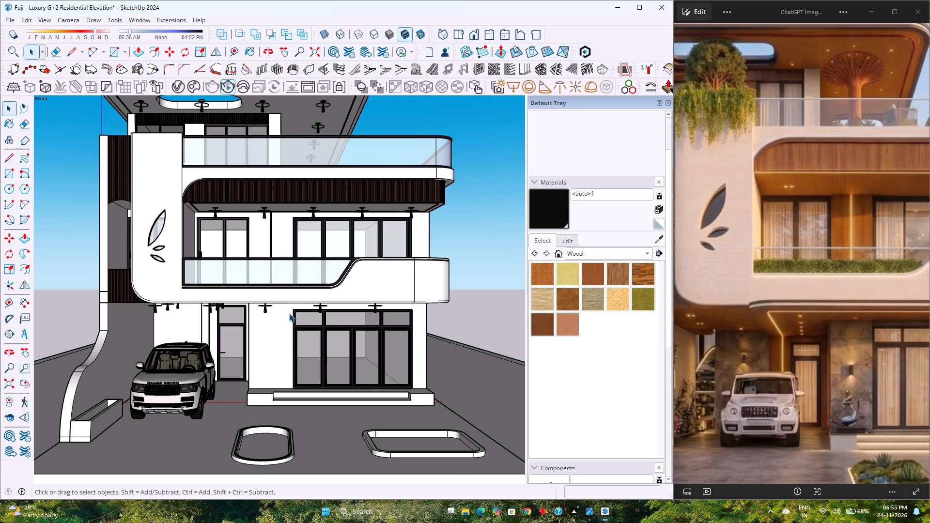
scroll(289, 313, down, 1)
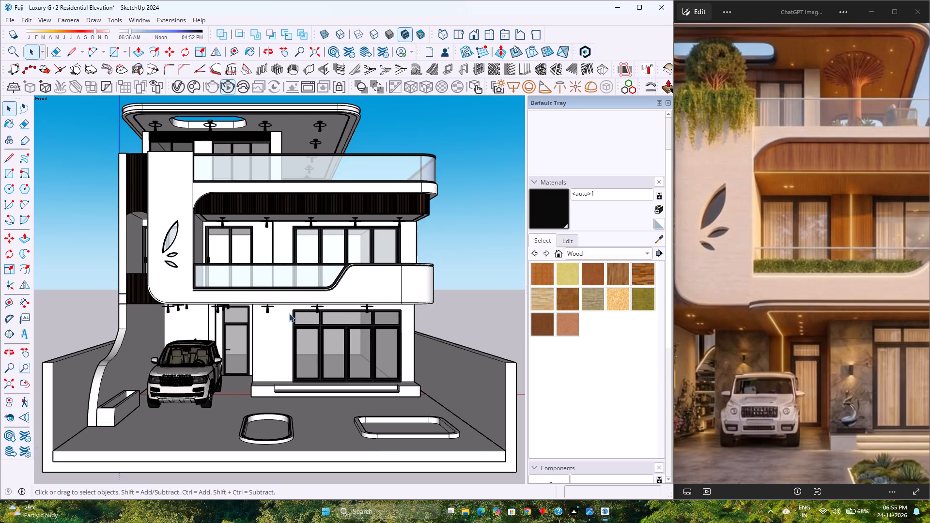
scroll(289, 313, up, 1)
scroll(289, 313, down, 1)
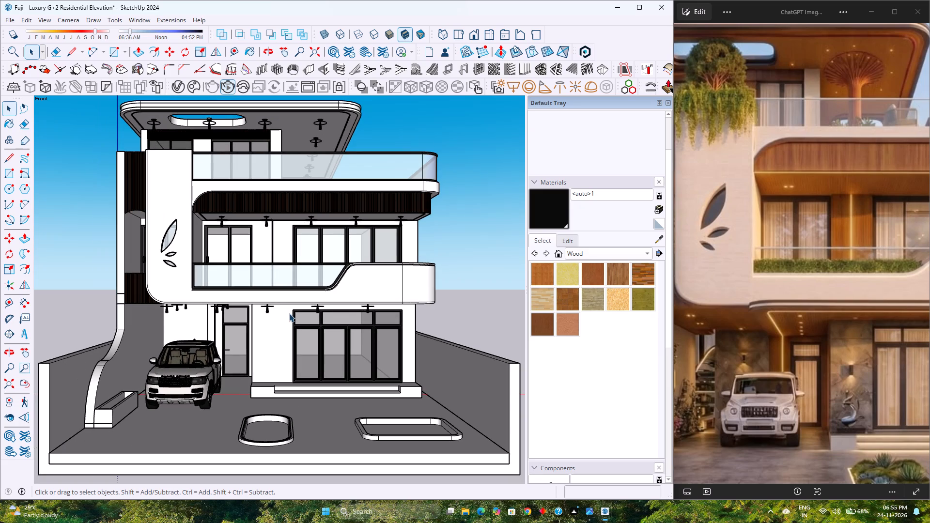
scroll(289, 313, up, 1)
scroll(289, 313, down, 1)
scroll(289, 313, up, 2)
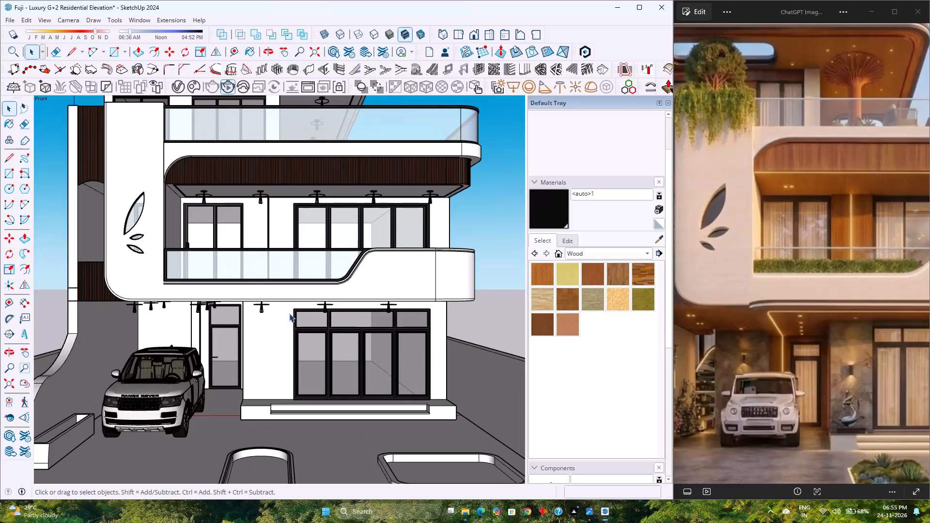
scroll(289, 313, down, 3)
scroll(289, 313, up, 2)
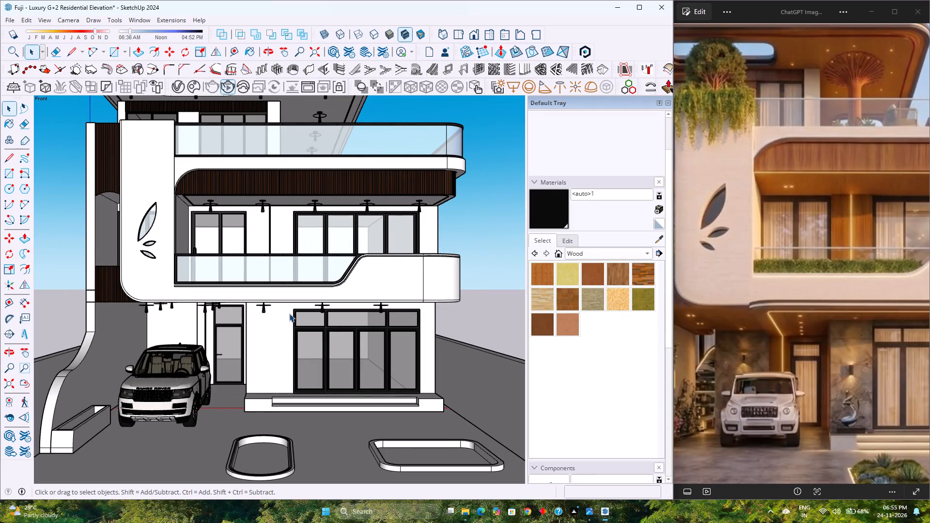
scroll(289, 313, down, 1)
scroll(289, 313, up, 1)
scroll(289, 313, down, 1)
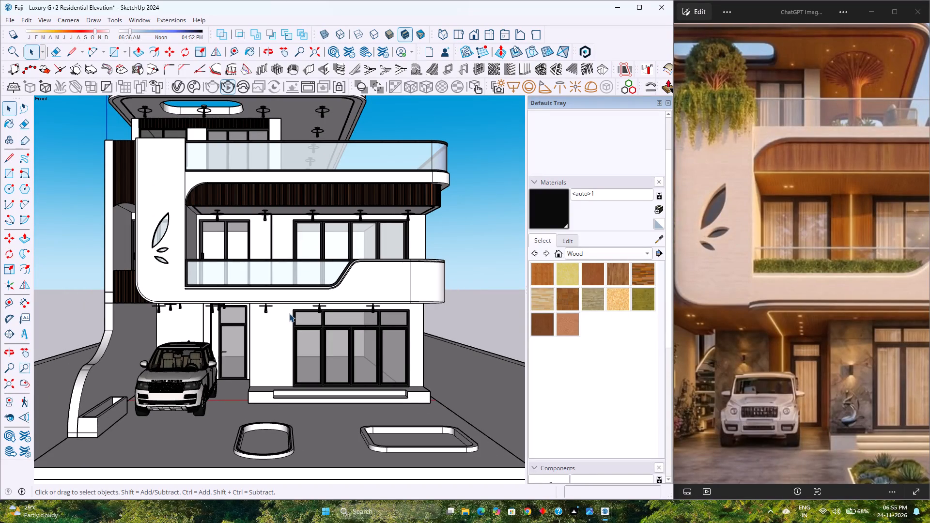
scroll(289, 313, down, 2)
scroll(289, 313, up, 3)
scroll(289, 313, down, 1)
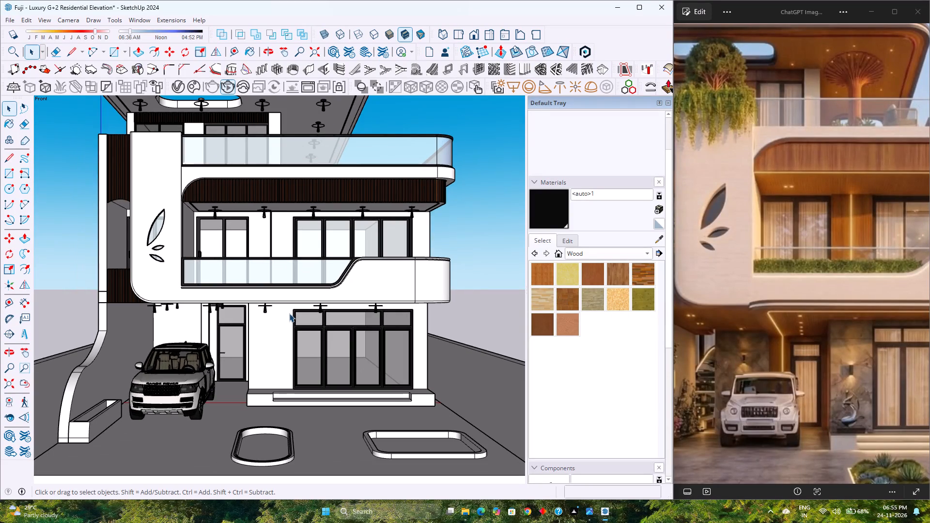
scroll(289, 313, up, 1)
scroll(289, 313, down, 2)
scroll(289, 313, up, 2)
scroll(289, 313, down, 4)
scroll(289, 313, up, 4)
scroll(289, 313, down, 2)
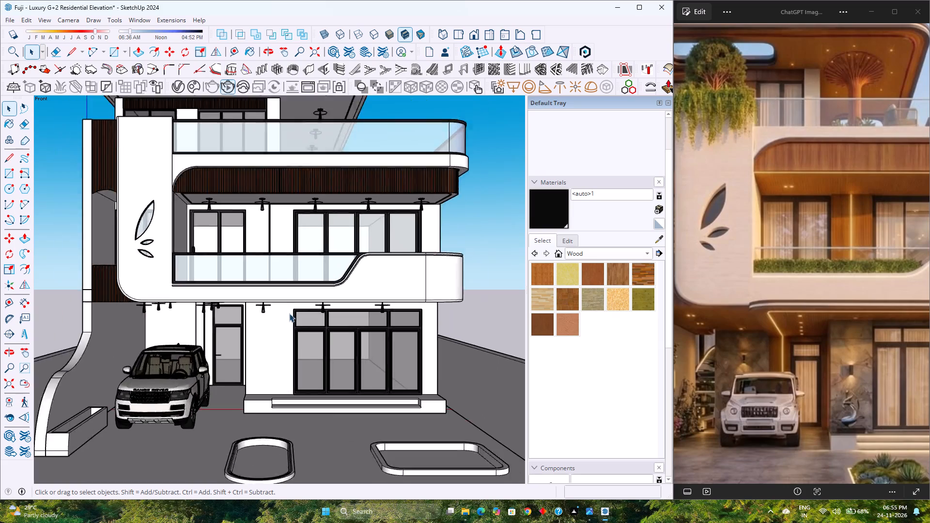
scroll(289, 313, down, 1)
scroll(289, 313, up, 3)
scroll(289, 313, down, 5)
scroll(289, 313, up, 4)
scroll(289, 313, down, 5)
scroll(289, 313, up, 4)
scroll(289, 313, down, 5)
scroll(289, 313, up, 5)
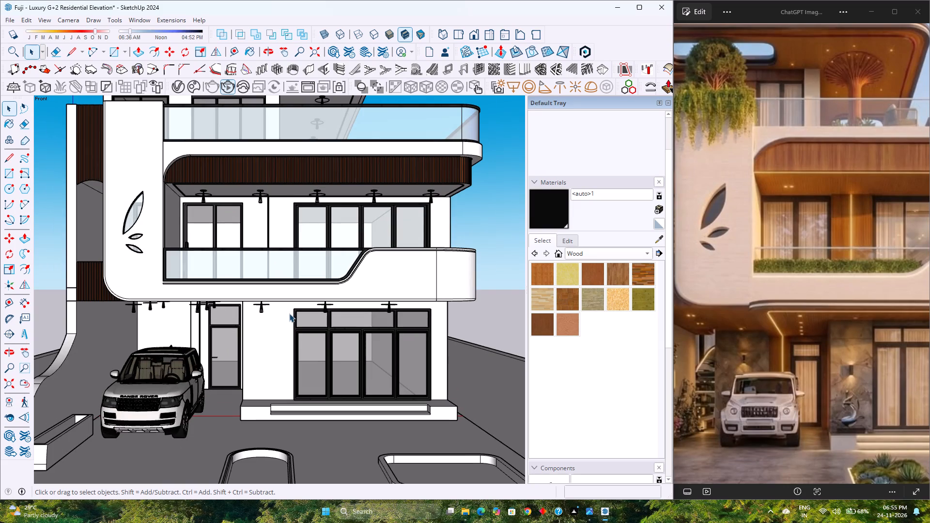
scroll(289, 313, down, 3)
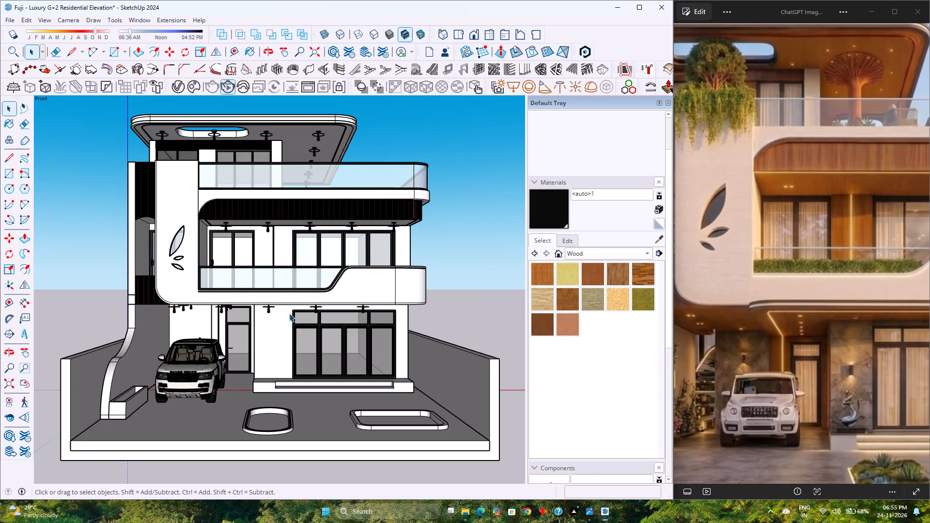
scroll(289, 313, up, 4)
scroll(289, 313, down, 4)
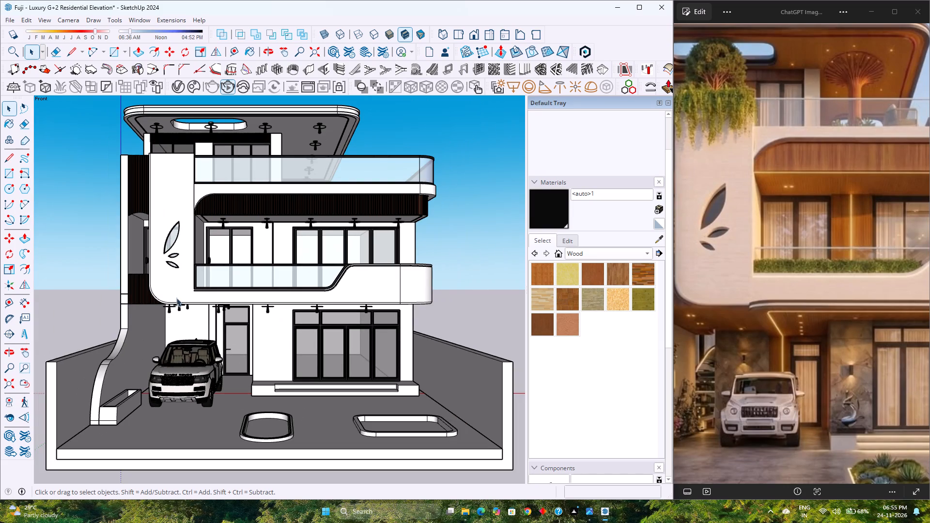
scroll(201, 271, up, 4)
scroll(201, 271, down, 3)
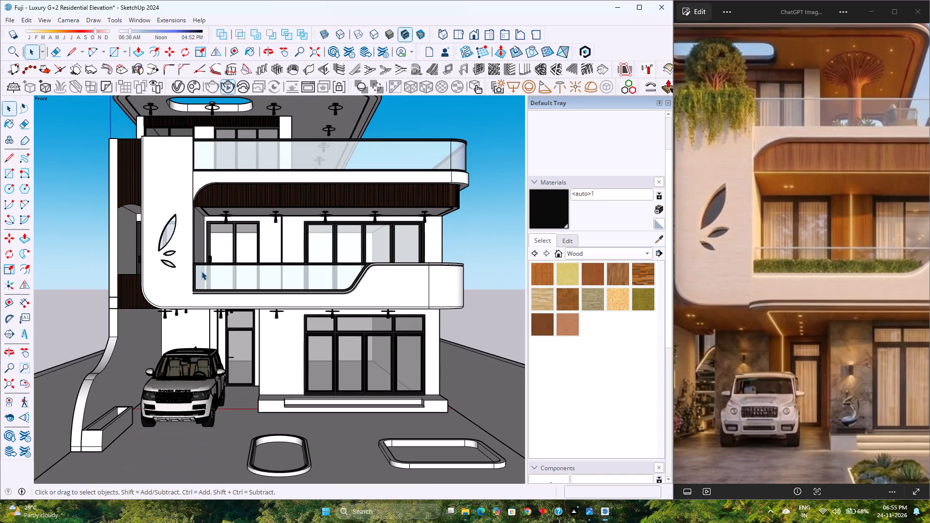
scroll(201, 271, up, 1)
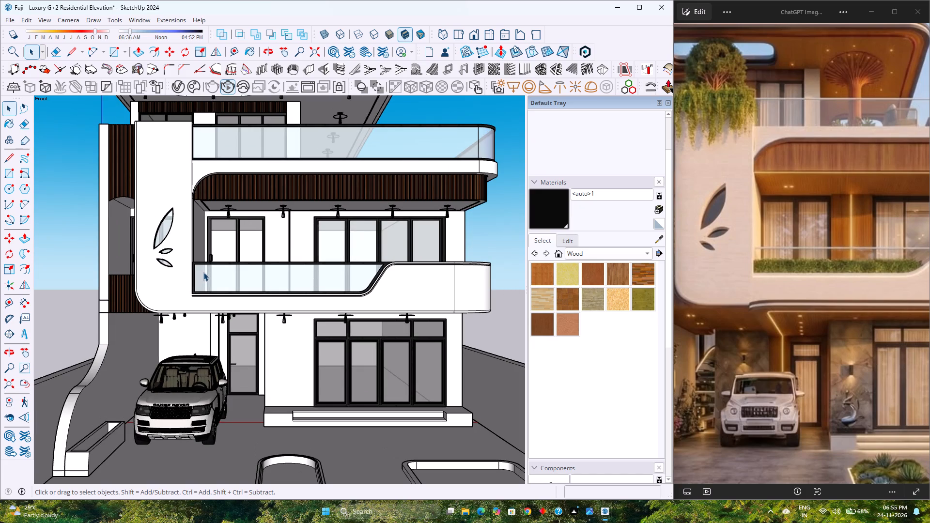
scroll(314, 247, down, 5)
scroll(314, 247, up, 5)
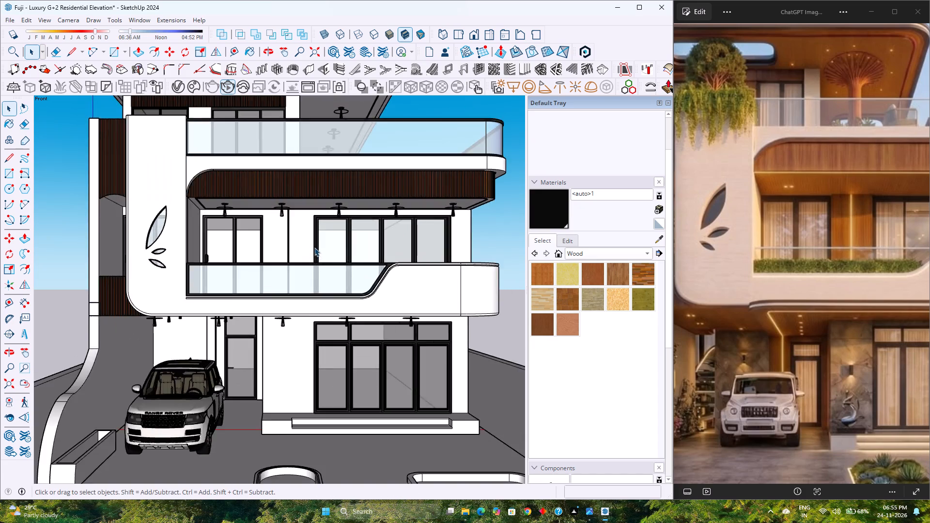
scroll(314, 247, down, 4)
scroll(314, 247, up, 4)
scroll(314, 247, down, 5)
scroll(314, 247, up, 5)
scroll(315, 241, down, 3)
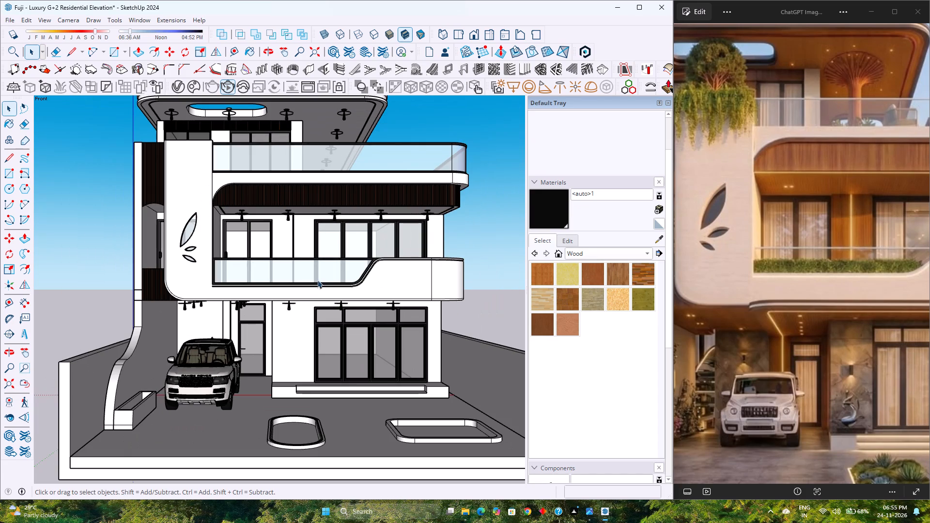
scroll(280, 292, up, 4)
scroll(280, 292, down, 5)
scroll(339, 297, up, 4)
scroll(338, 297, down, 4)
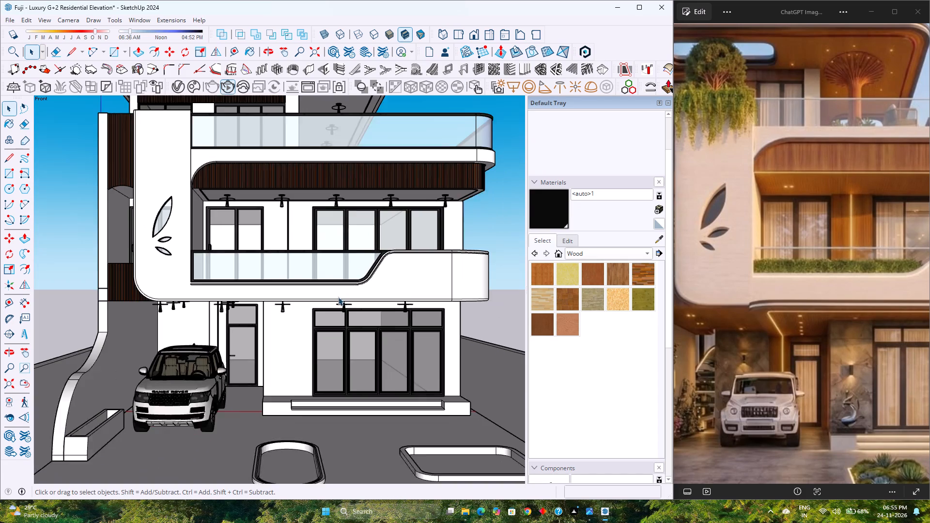
Examine the first-floor balcony's glass railing, windows and ceiling lights from closer up in the front view.
scroll(294, 286, up, 4)
scroll(294, 286, down, 4)
scroll(294, 286, up, 4)
scroll(294, 286, down, 2)
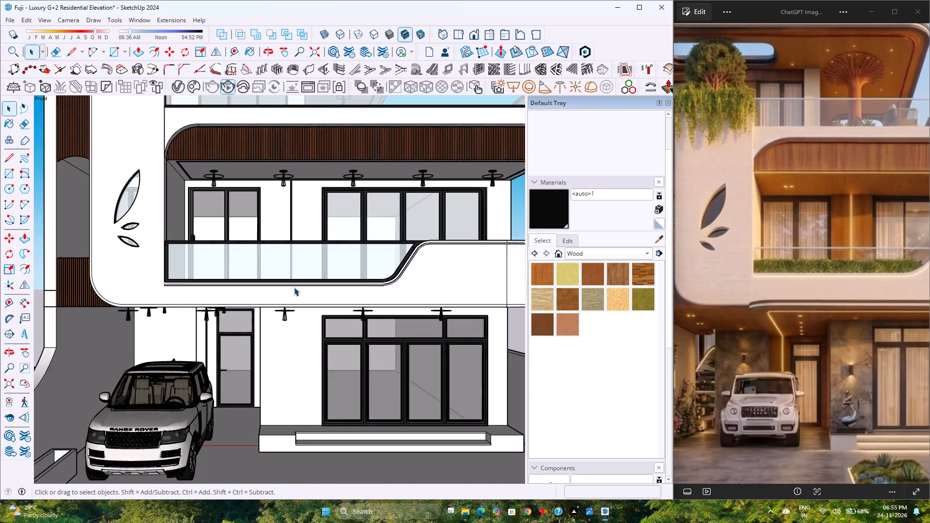
scroll(294, 287, up, 4)
scroll(294, 287, down, 5)
scroll(294, 287, up, 4)
scroll(294, 287, down, 4)
scroll(294, 287, up, 4)
scroll(294, 287, down, 4)
scroll(292, 258, up, 8)
scroll(292, 258, down, 10)
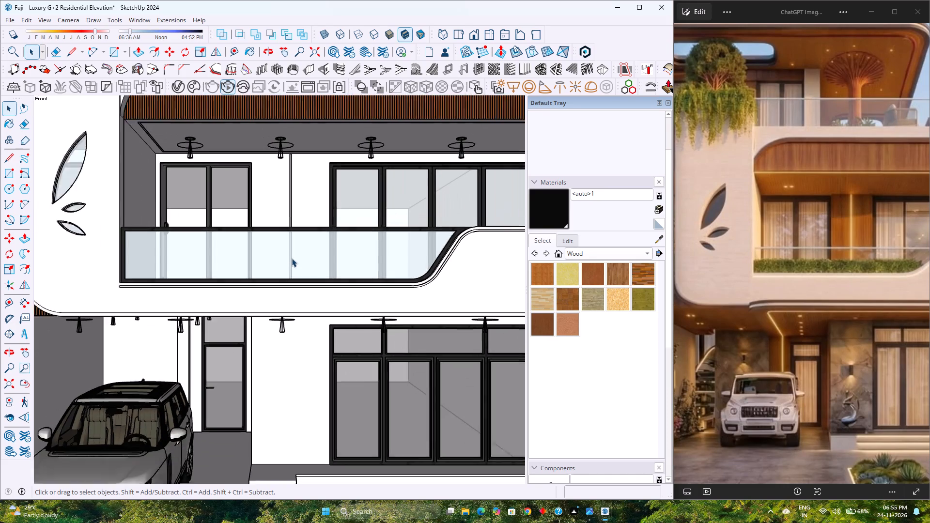
scroll(292, 258, down, 8)
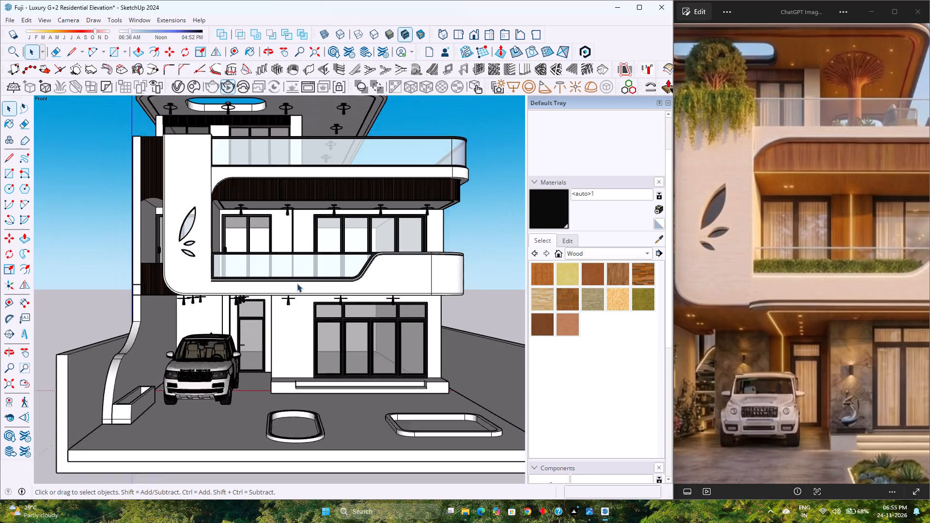
Examine the narrow vertical strip on the first-floor balcony wall between the two windows, and return to the whole front elevation.
scroll(297, 283, down, 2)
scroll(319, 269, up, 7)
scroll(307, 244, down, 3)
scroll(301, 223, up, 9)
scroll(271, 210, down, 1)
scroll(271, 210, up, 2)
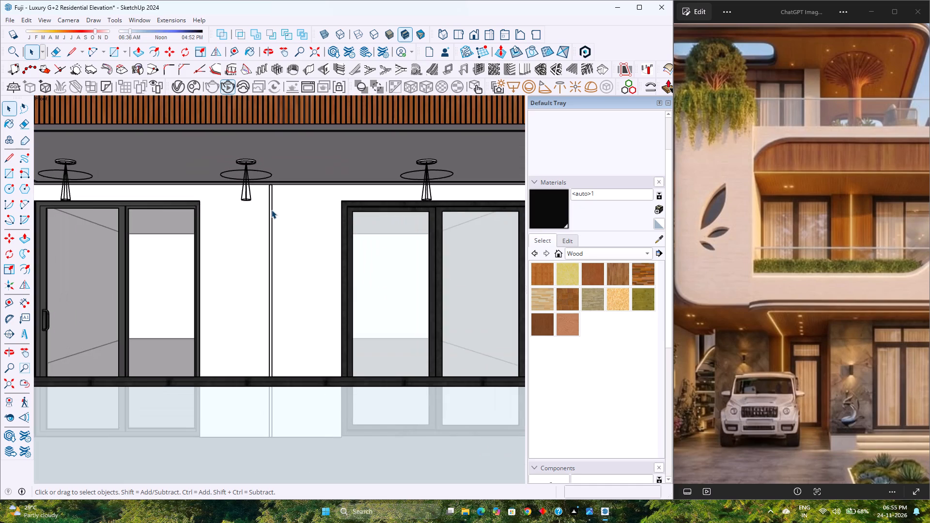
scroll(271, 210, up, 5)
scroll(271, 210, down, 5)
scroll(271, 210, up, 10)
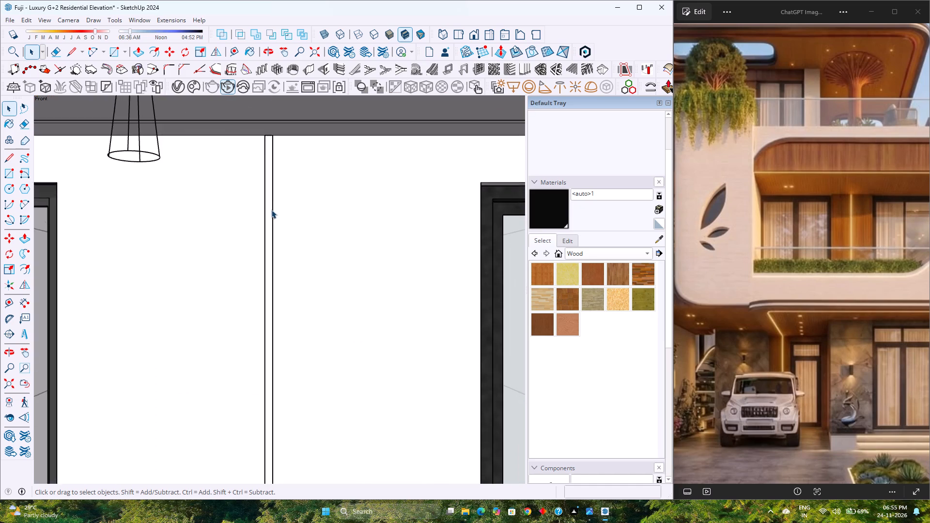
scroll(271, 210, up, 13)
scroll(267, 207, down, 5)
scroll(267, 207, up, 4)
scroll(267, 207, down, 3)
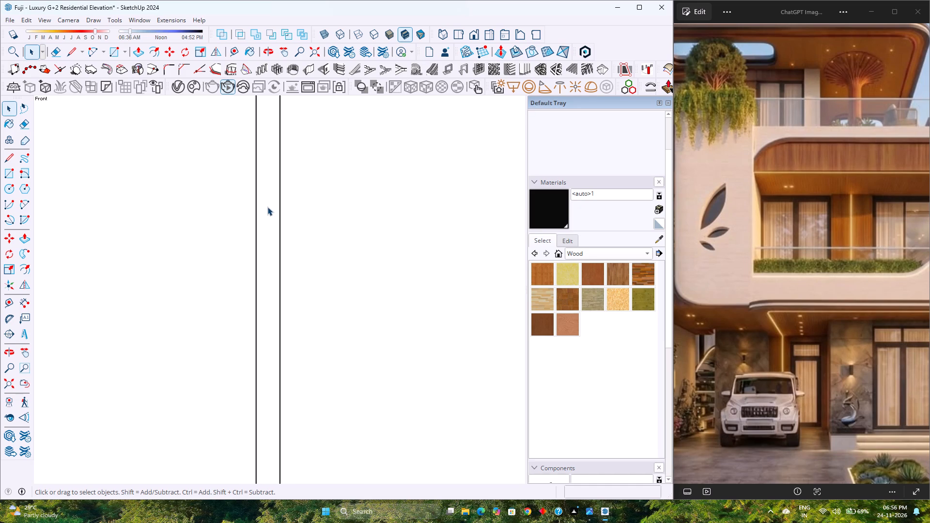
scroll(267, 207, down, 20)
scroll(267, 207, down, 8)
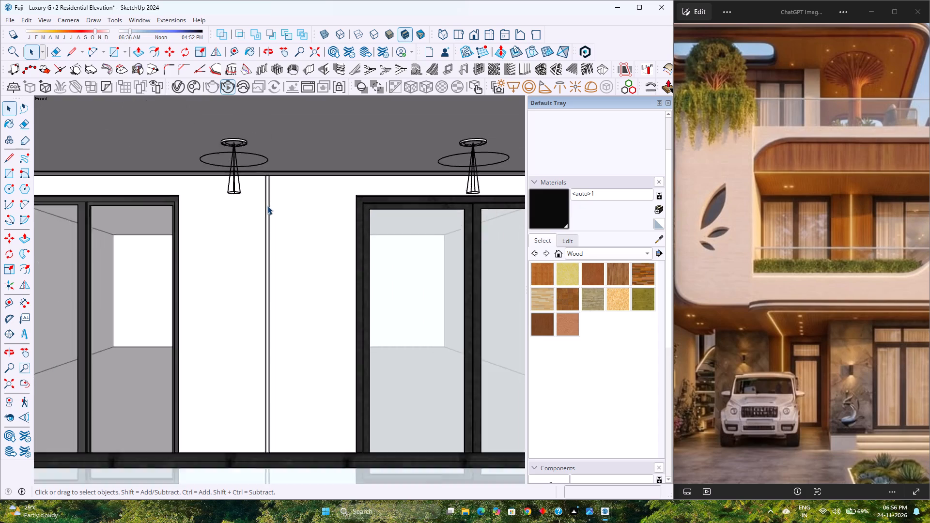
scroll(267, 206, down, 17)
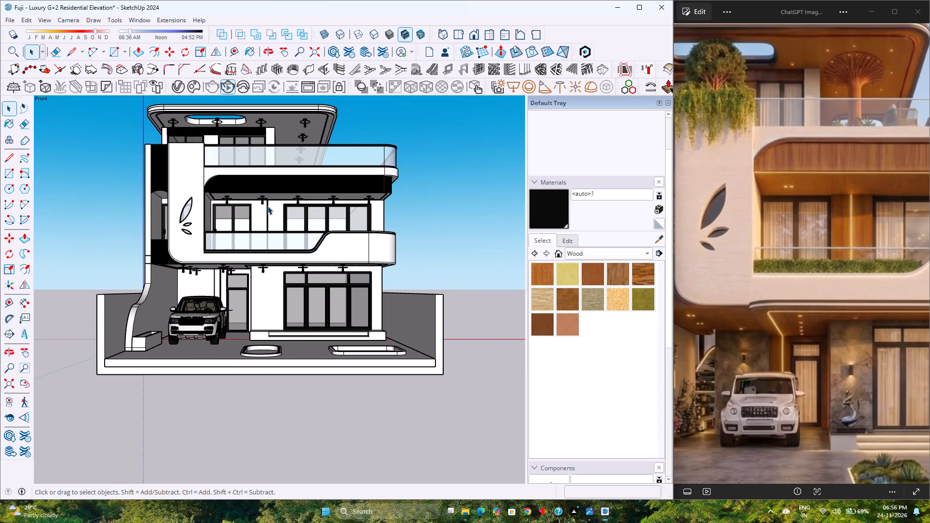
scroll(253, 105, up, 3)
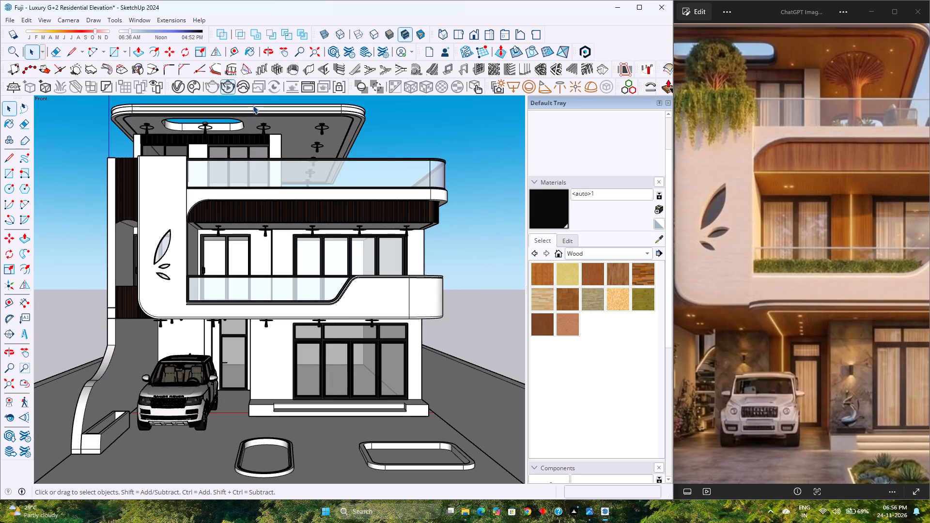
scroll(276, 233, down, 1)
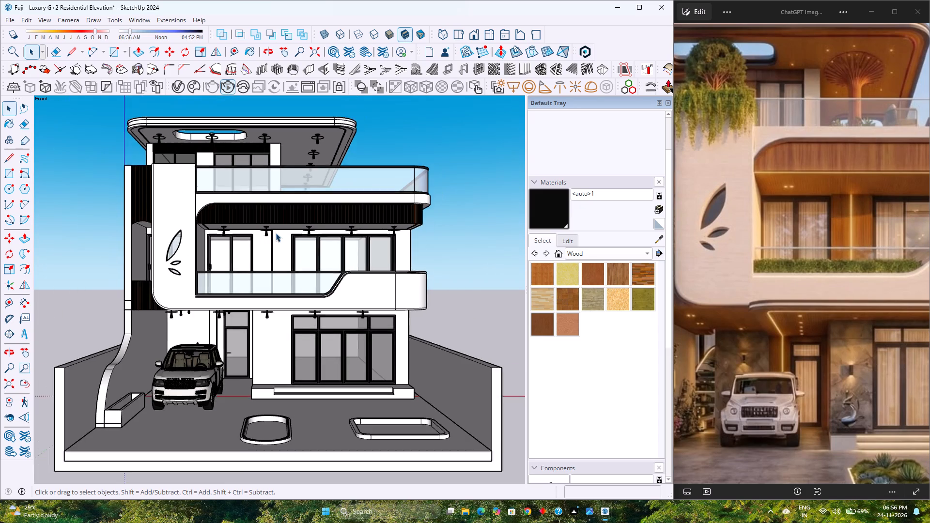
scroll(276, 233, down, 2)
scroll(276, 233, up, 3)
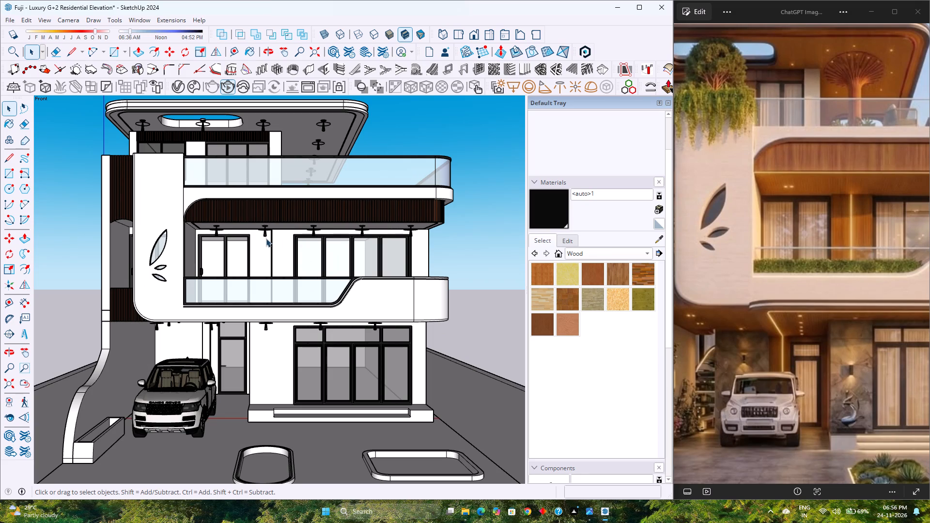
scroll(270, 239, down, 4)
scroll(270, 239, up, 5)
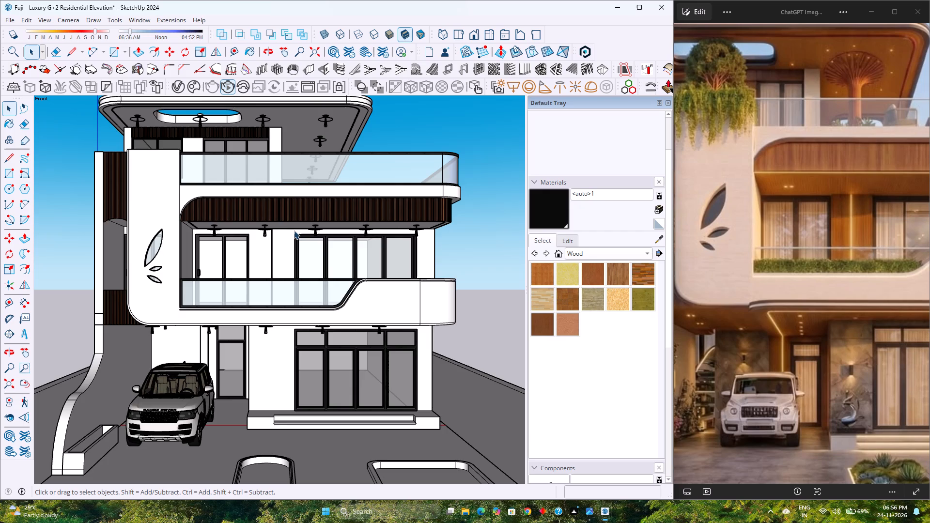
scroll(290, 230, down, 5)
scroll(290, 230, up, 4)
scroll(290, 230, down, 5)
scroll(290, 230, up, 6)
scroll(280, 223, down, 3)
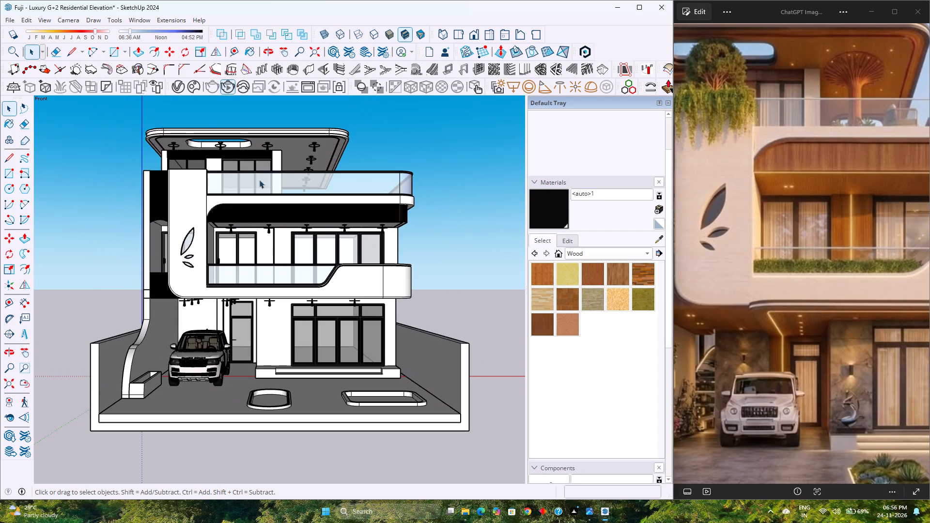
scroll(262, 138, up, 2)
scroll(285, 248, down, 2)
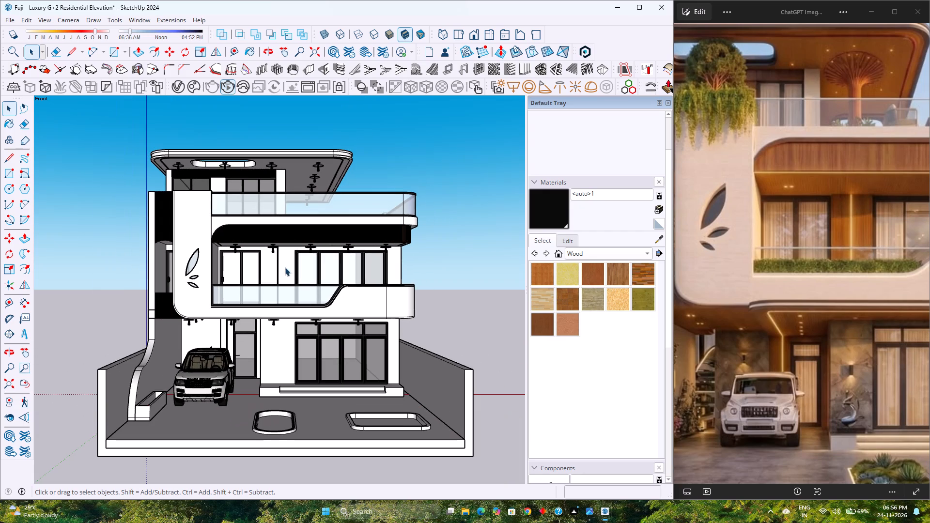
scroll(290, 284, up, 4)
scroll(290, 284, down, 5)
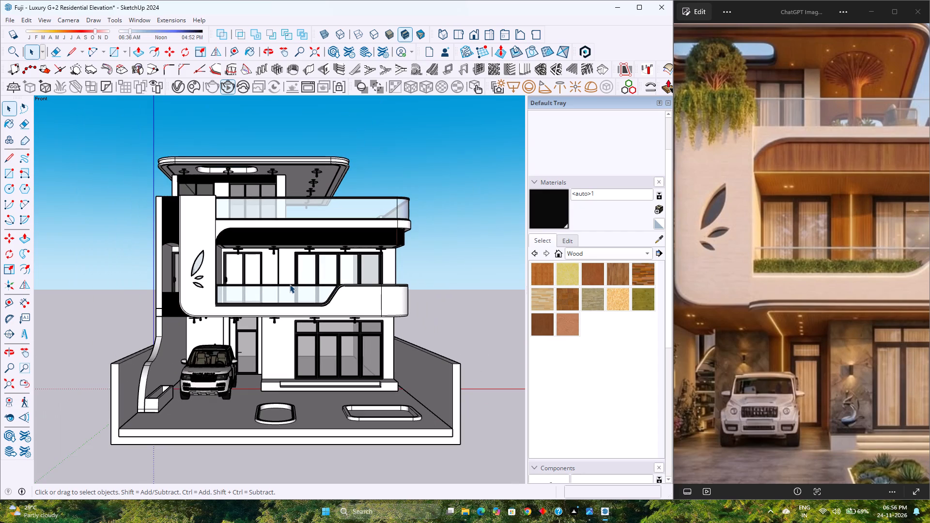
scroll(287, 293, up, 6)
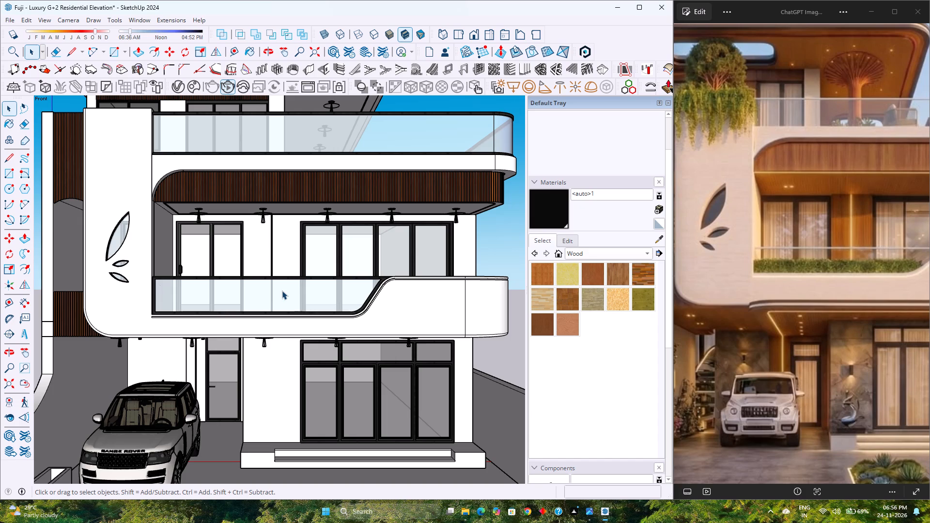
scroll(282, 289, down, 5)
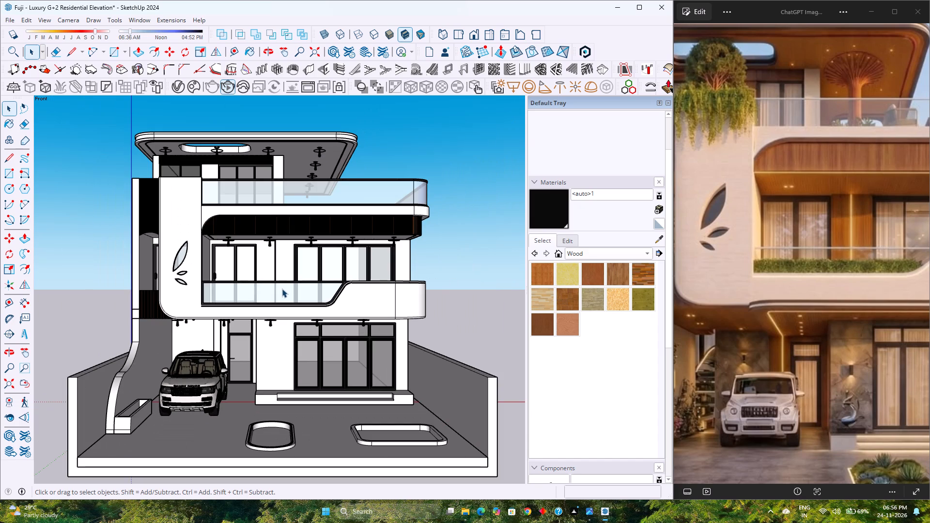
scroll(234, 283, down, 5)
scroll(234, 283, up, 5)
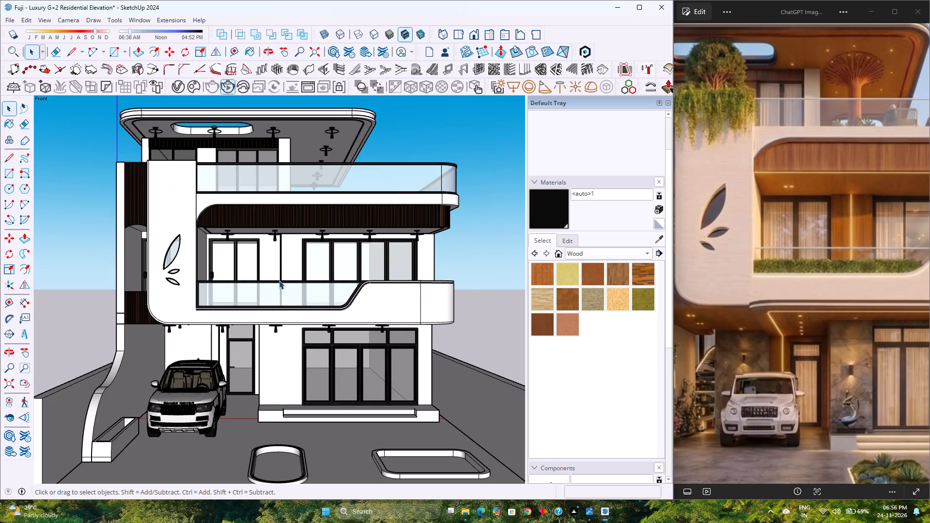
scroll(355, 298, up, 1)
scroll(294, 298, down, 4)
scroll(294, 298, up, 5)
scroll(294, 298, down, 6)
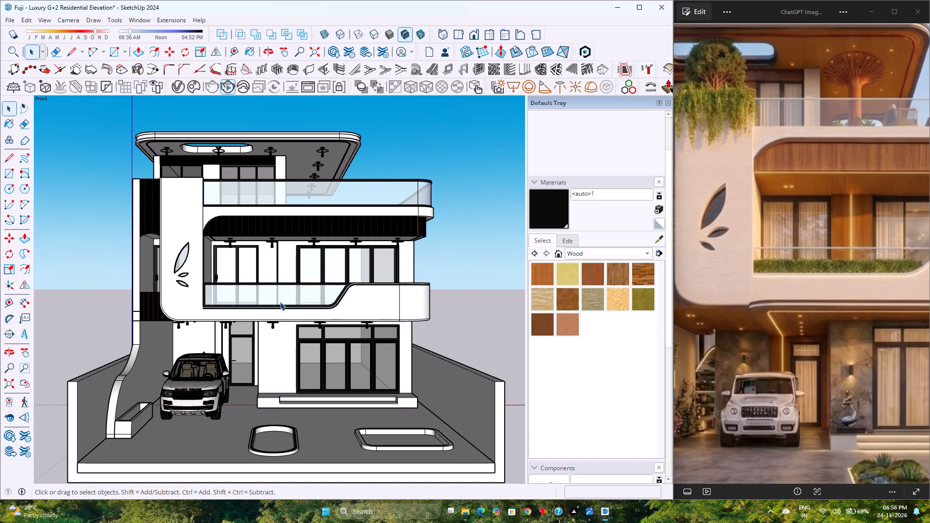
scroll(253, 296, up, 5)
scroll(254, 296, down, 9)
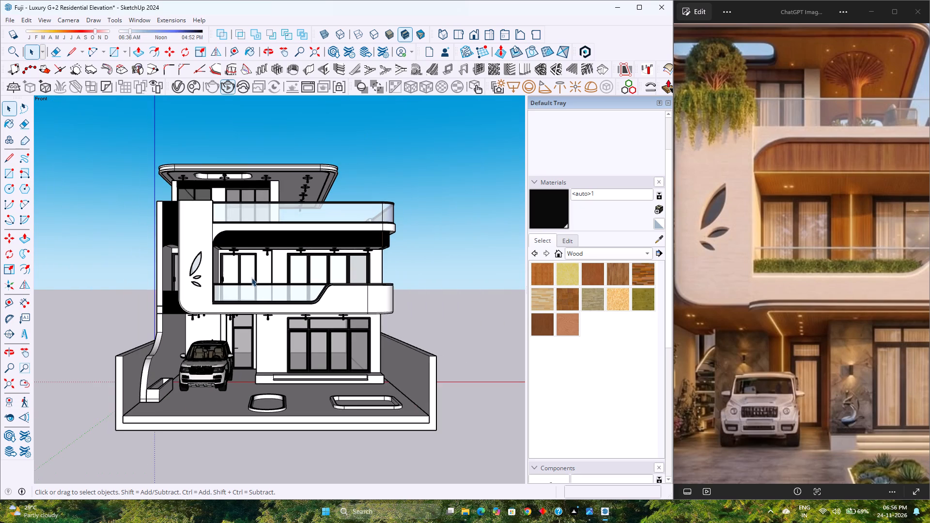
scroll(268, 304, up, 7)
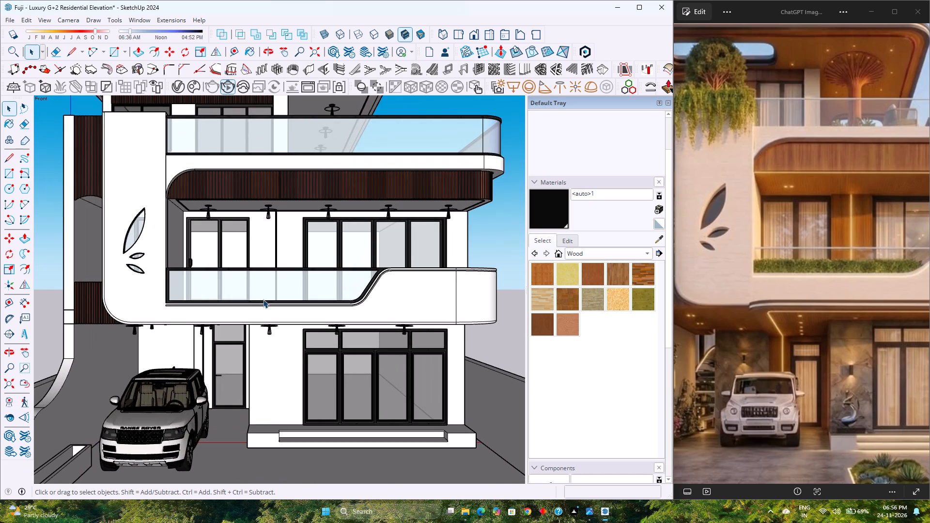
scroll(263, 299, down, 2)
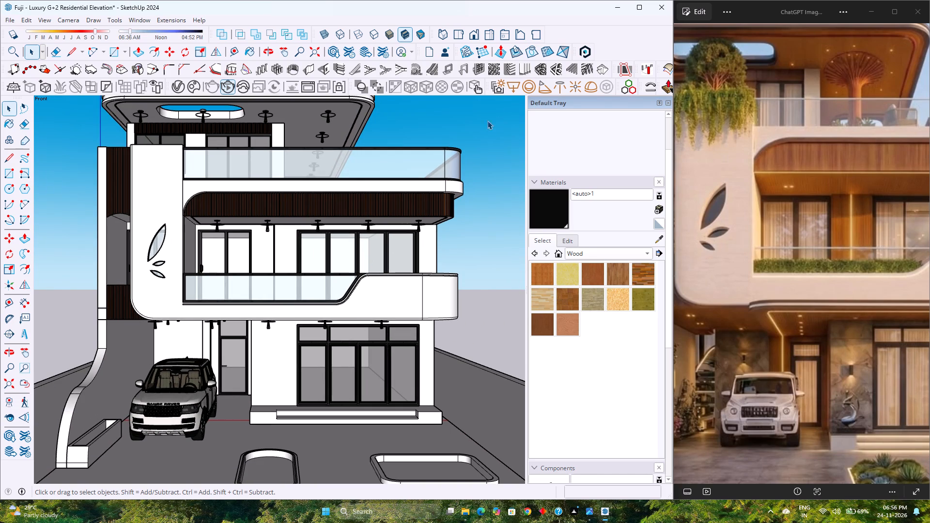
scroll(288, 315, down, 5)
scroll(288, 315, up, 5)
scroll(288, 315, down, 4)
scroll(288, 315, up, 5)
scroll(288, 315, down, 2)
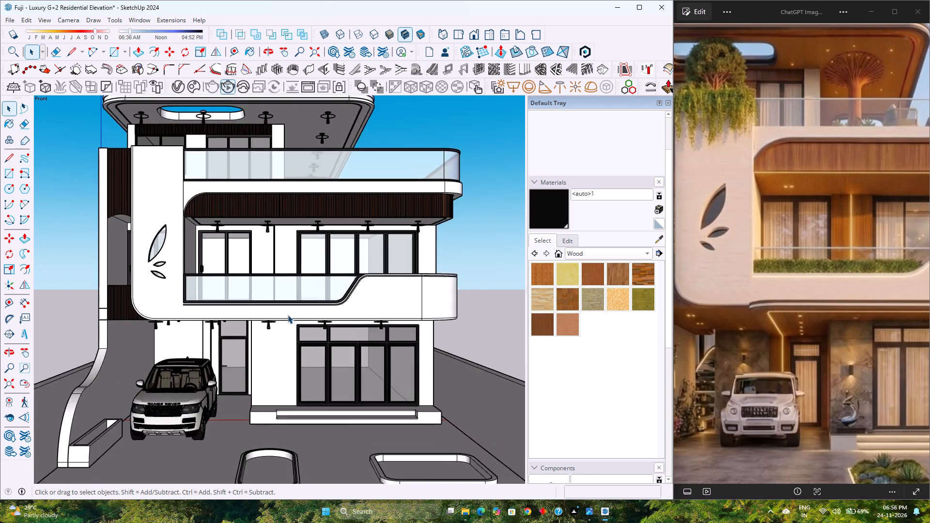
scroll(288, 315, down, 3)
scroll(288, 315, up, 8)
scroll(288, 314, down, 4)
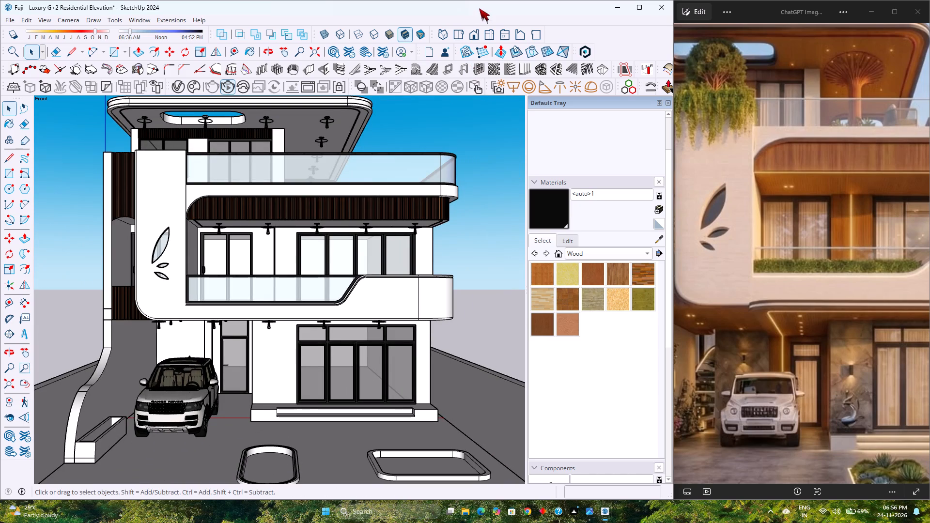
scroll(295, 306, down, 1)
Examine the house from above and from its front corners, covering the roof slab, terrace and leaf-cutout wall.
middle_drag(289, 308, 255, 370)
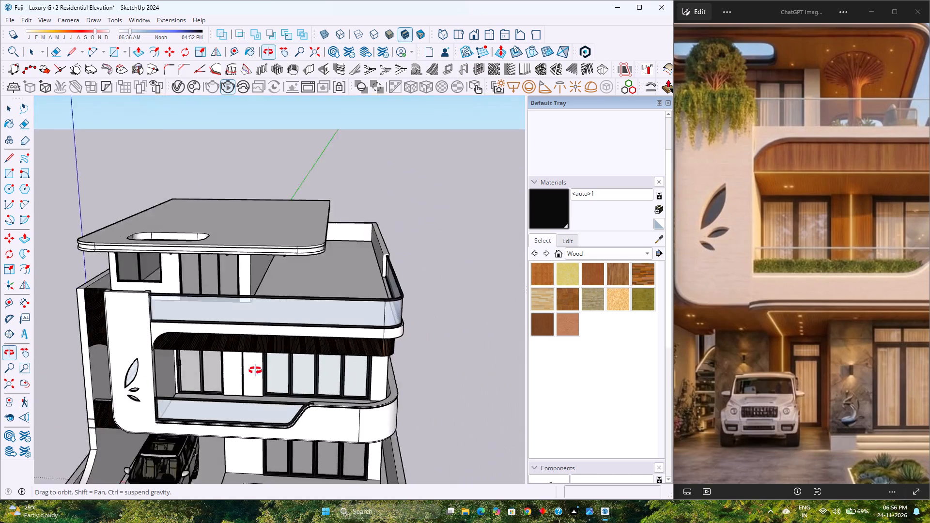
middle_drag(255, 370, 224, 306)
middle_click(224, 306)
scroll(225, 306, down, 5)
middle_drag(225, 306, 417, 291)
scroll(417, 291, up, 4)
scroll(417, 291, down, 4)
scroll(301, 284, up, 4)
middle_drag(301, 284, 296, 319)
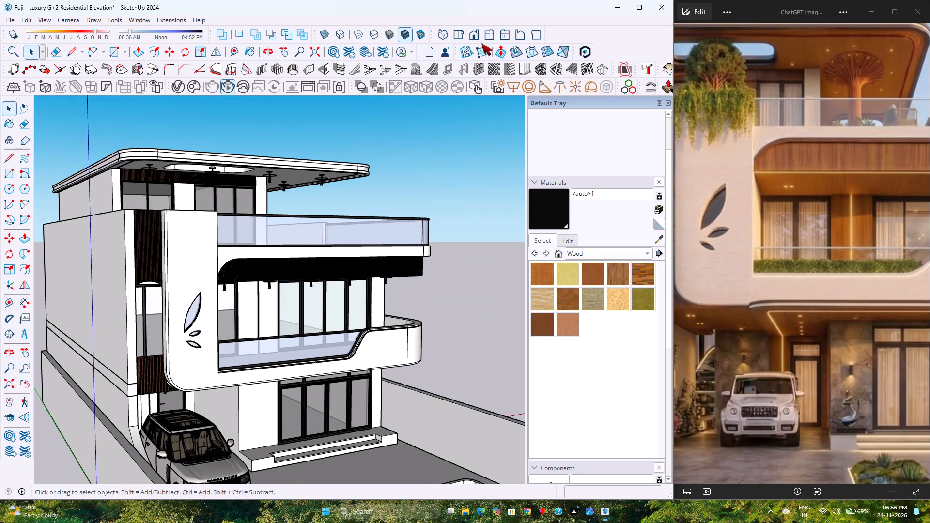
Restore the standard Front view of the house.
click(478, 36)
scroll(298, 275, down, 5)
scroll(298, 275, up, 4)
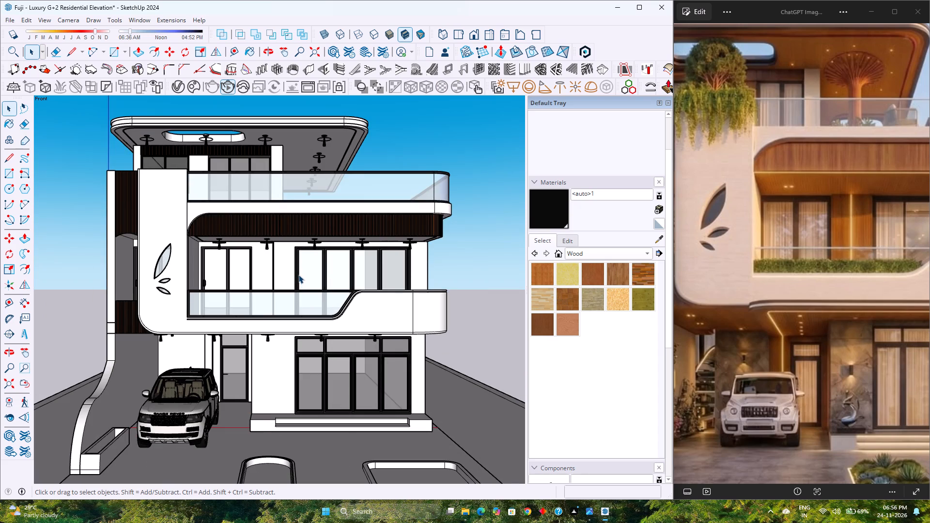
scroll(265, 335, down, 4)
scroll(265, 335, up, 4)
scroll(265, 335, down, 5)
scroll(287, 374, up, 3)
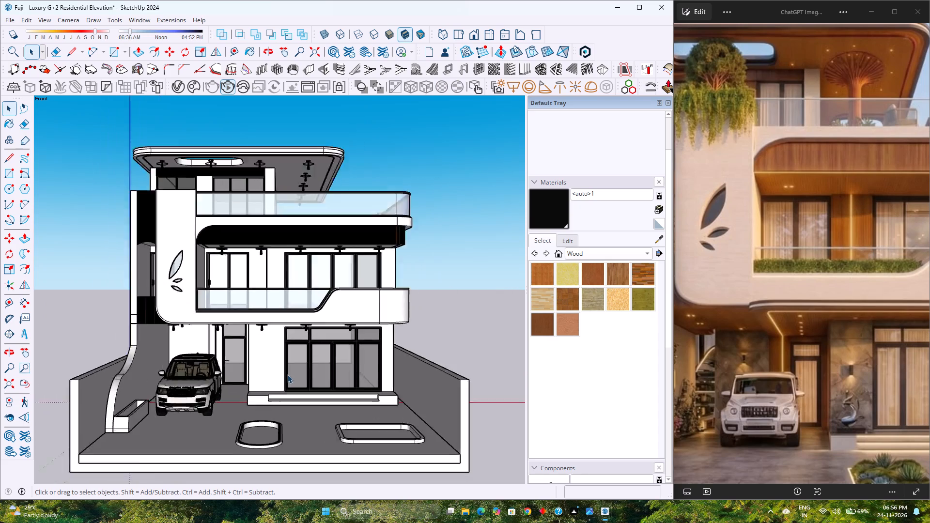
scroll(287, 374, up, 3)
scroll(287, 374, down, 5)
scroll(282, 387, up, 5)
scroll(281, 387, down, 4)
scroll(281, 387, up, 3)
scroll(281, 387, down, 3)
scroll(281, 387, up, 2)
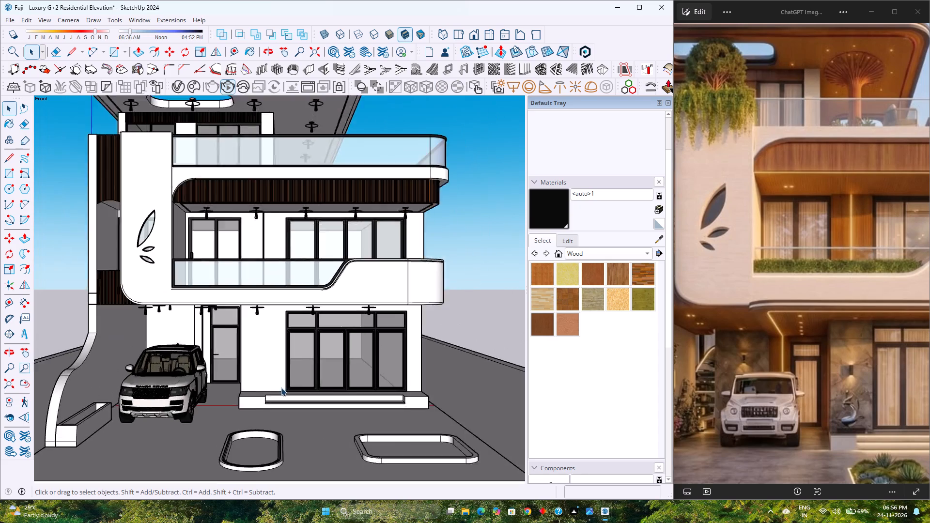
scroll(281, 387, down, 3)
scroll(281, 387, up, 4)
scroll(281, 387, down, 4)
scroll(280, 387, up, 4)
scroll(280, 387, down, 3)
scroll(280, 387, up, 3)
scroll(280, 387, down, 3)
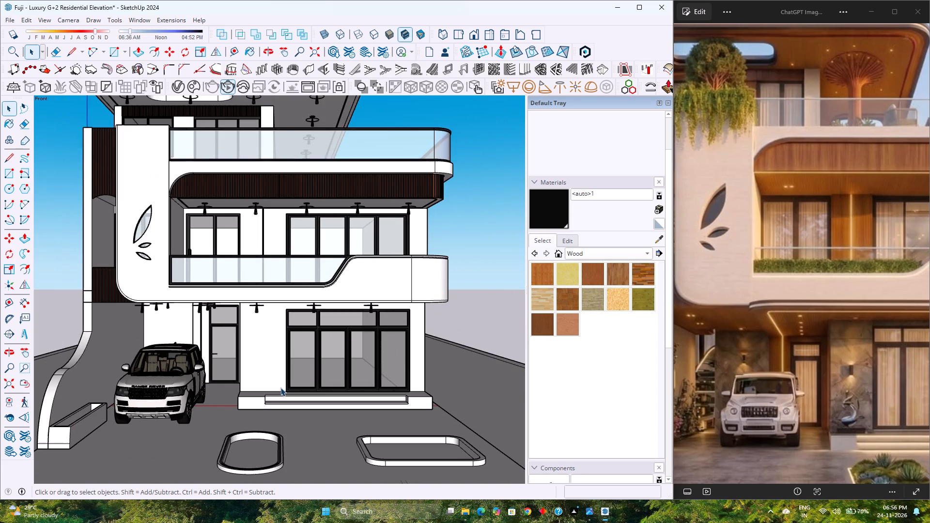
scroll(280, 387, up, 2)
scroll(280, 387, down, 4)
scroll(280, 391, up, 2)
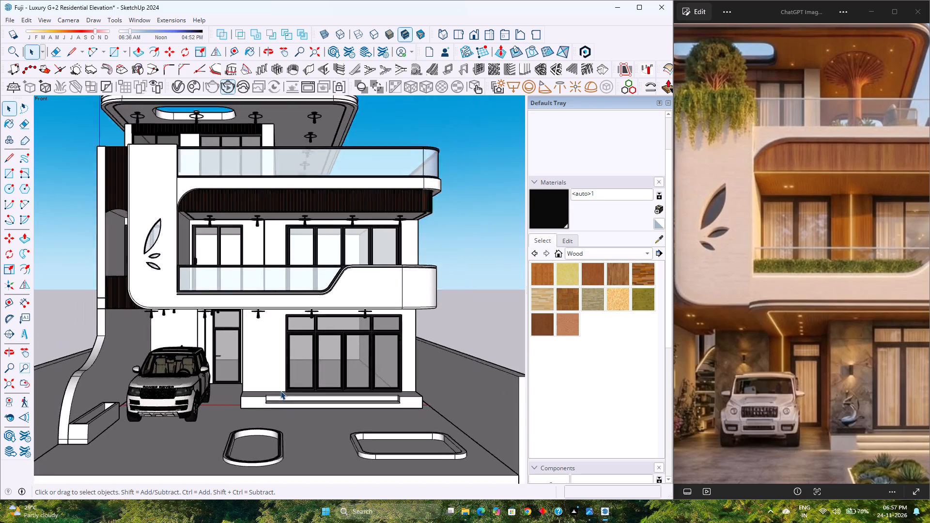
Examine the ground-floor windows, entrance door, steps and porch ceiling lights from closer up, and return to the whole front elevation.
scroll(280, 391, up, 3)
scroll(280, 391, down, 5)
scroll(280, 391, up, 5)
scroll(280, 391, down, 5)
scroll(280, 391, up, 5)
scroll(280, 391, down, 5)
scroll(280, 391, up, 5)
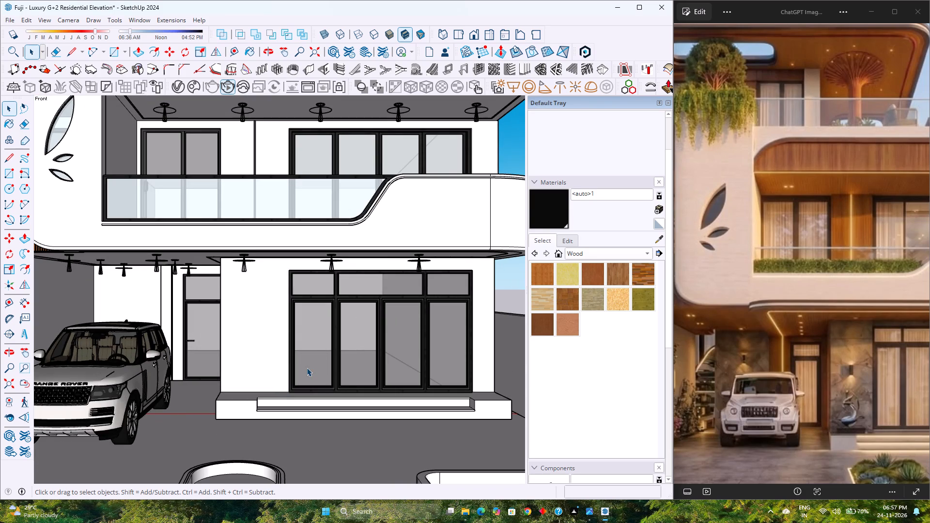
scroll(308, 365, down, 5)
scroll(308, 365, up, 2)
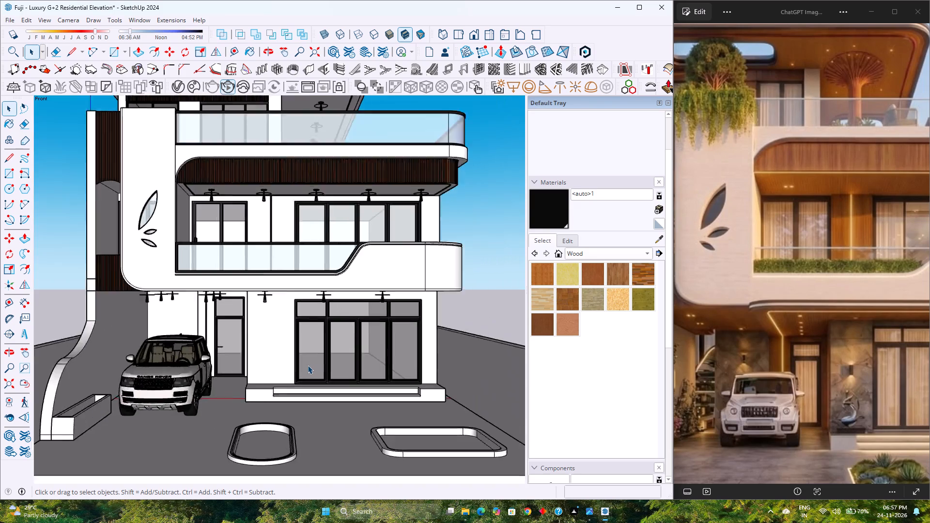
scroll(308, 365, up, 3)
scroll(308, 366, down, 5)
scroll(308, 367, up, 6)
scroll(308, 367, down, 7)
scroll(220, 357, up, 6)
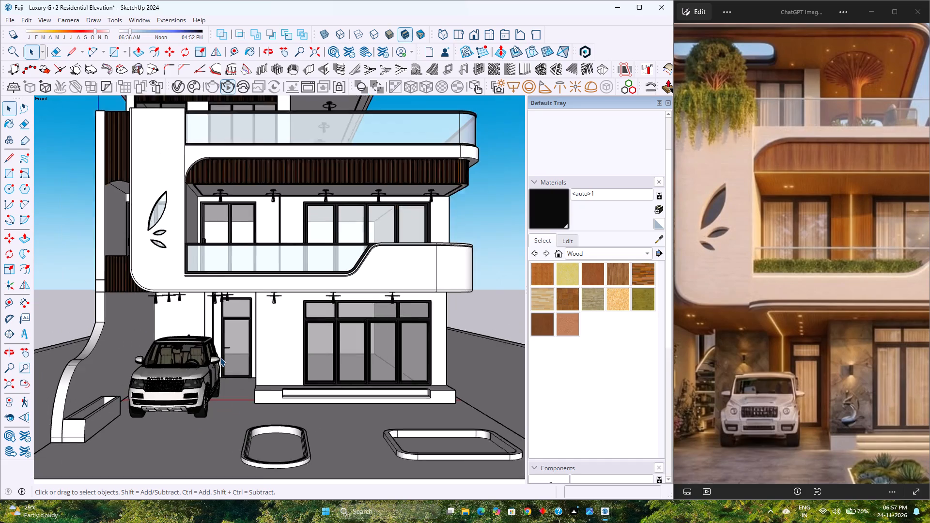
scroll(220, 357, down, 5)
scroll(293, 365, up, 5)
scroll(293, 365, down, 5)
scroll(293, 365, up, 4)
scroll(293, 365, down, 3)
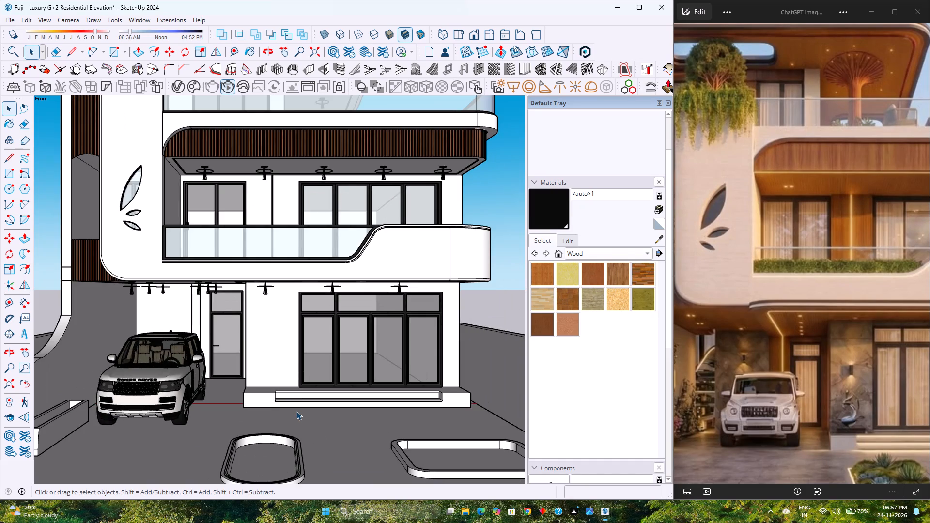
scroll(297, 411, up, 3)
scroll(297, 411, down, 5)
scroll(297, 411, up, 5)
scroll(297, 411, down, 4)
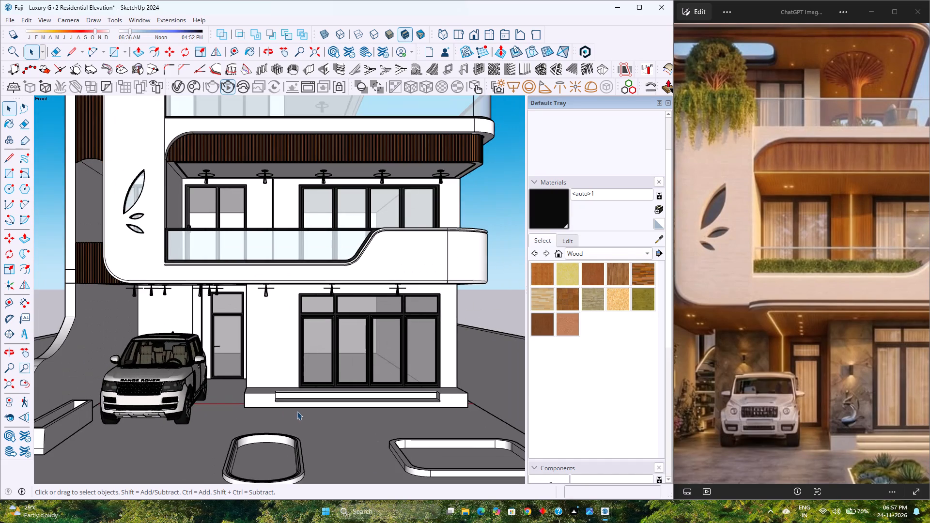
scroll(319, 435, up, 4)
scroll(319, 435, down, 6)
scroll(319, 458, up, 5)
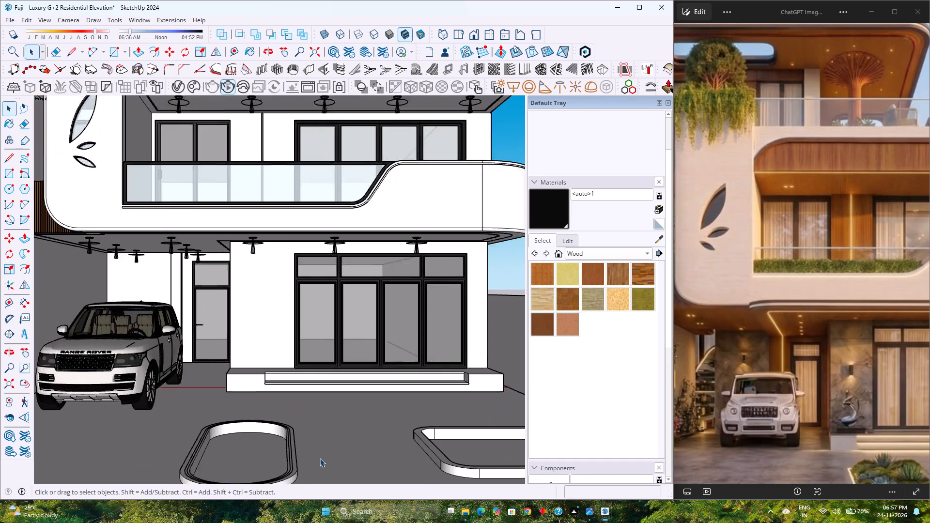
scroll(320, 458, up, 1)
scroll(320, 458, down, 12)
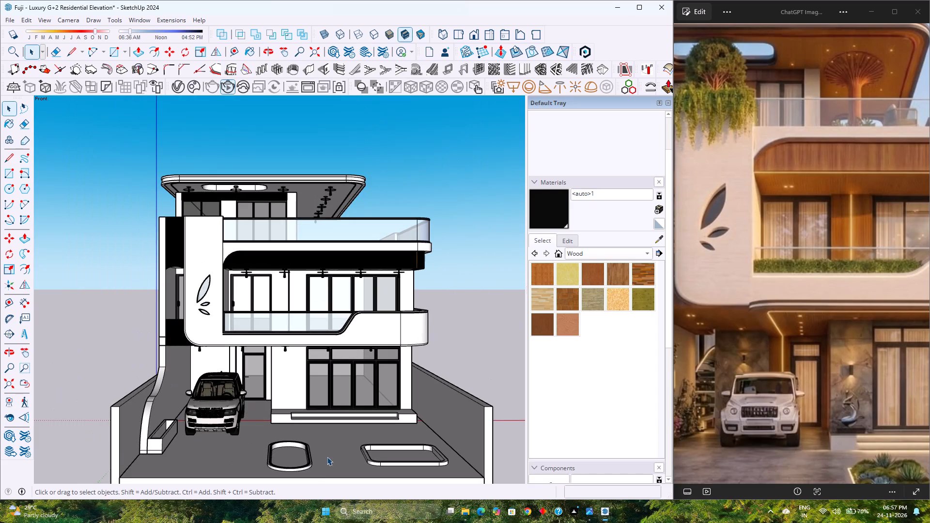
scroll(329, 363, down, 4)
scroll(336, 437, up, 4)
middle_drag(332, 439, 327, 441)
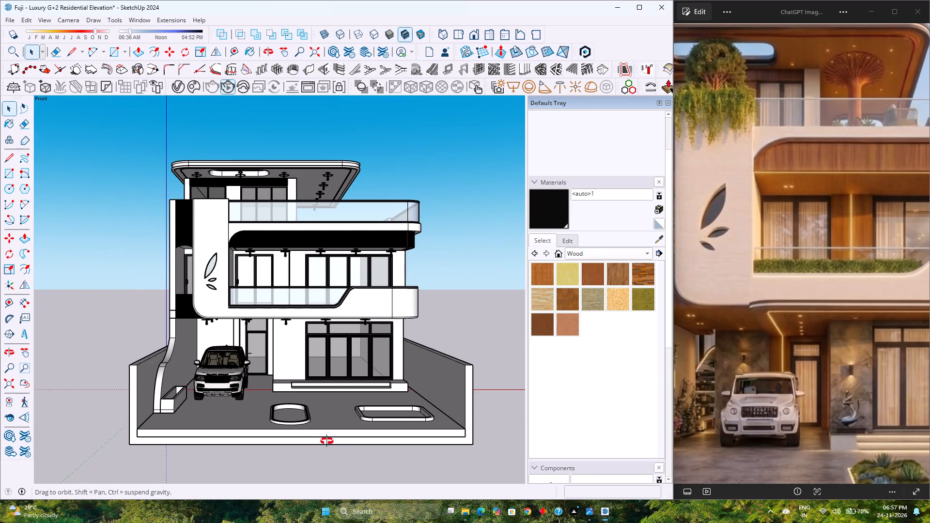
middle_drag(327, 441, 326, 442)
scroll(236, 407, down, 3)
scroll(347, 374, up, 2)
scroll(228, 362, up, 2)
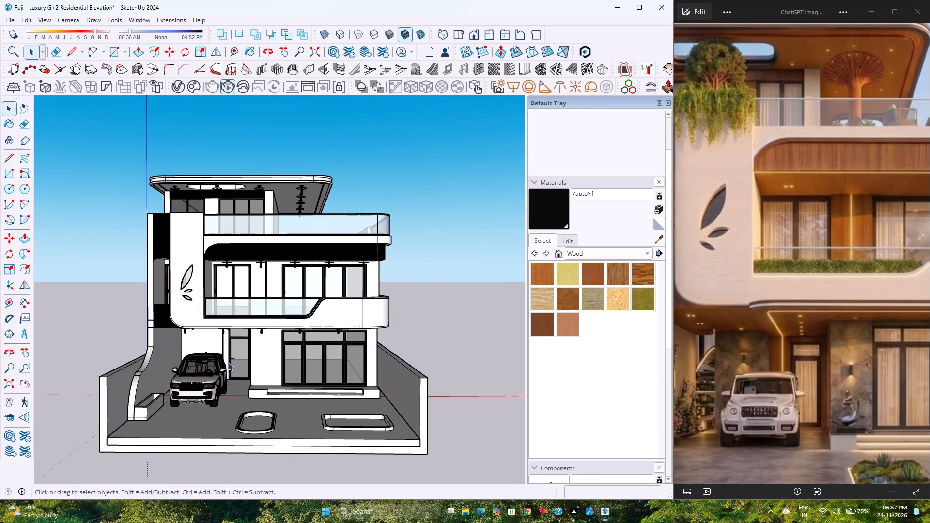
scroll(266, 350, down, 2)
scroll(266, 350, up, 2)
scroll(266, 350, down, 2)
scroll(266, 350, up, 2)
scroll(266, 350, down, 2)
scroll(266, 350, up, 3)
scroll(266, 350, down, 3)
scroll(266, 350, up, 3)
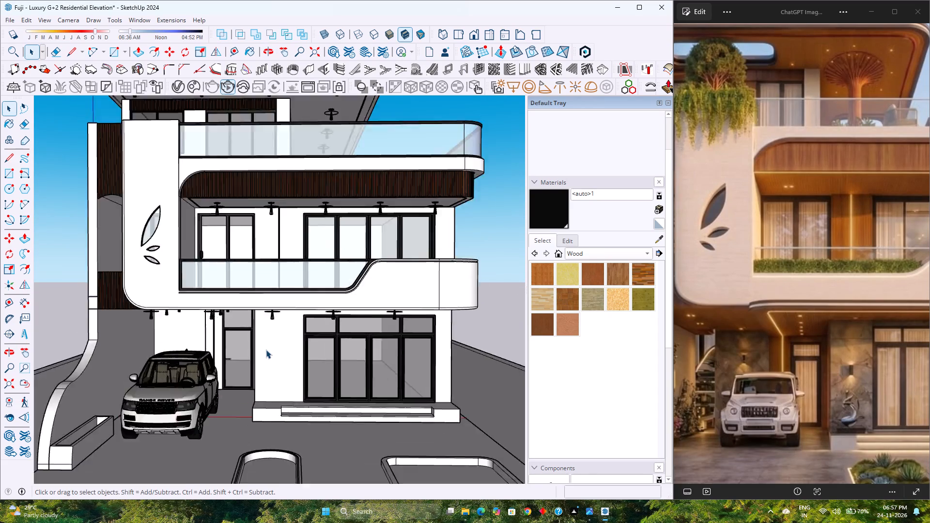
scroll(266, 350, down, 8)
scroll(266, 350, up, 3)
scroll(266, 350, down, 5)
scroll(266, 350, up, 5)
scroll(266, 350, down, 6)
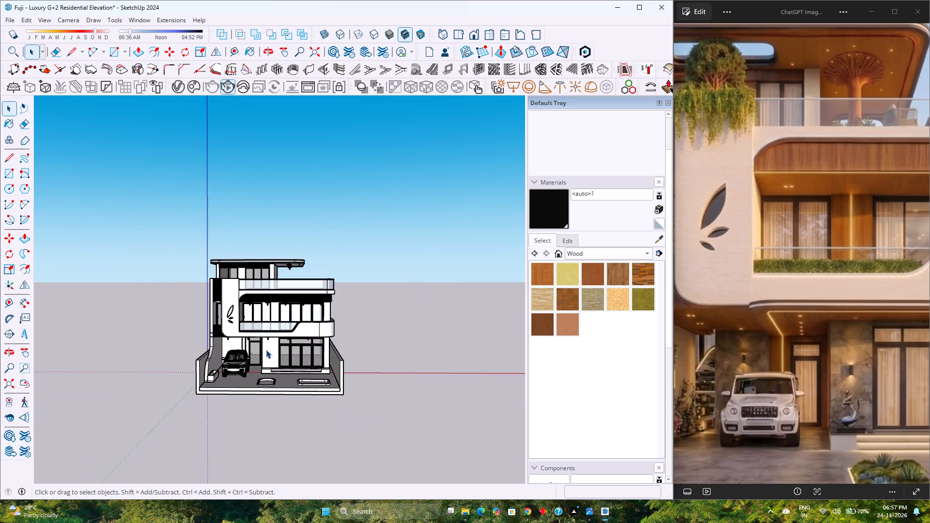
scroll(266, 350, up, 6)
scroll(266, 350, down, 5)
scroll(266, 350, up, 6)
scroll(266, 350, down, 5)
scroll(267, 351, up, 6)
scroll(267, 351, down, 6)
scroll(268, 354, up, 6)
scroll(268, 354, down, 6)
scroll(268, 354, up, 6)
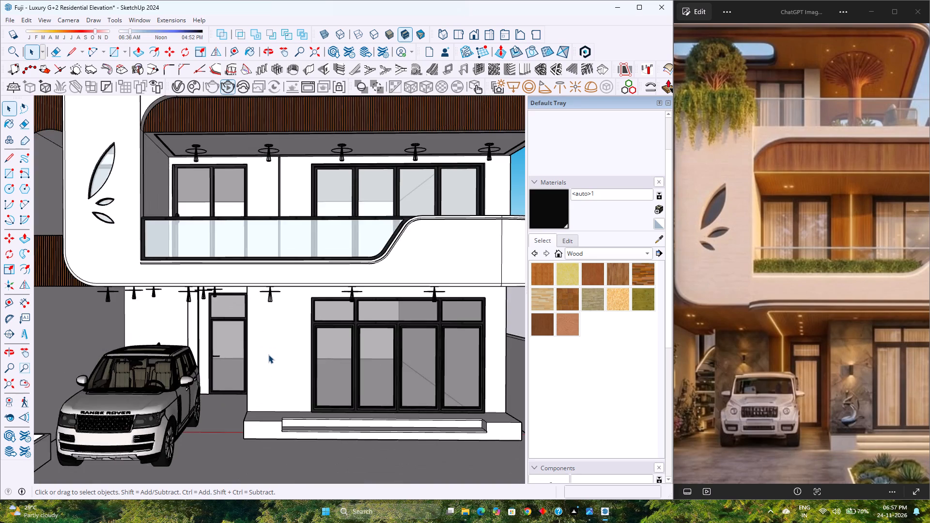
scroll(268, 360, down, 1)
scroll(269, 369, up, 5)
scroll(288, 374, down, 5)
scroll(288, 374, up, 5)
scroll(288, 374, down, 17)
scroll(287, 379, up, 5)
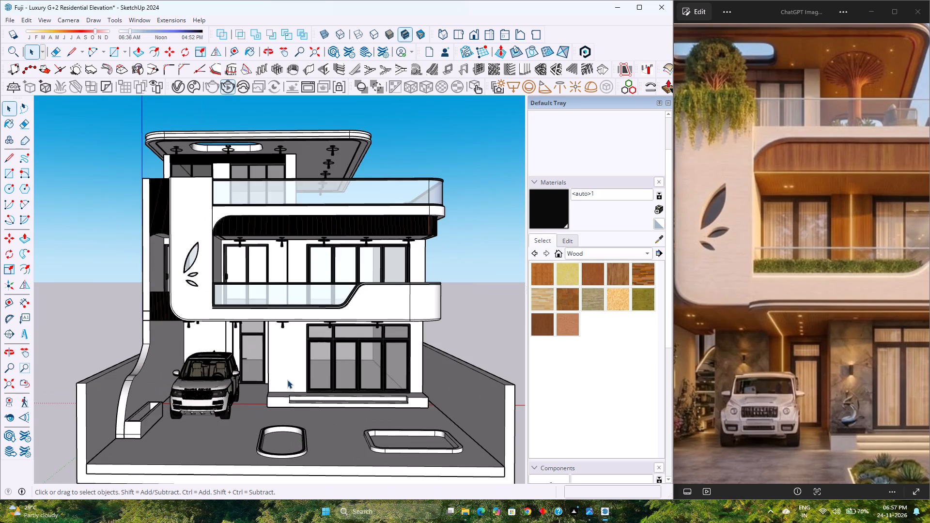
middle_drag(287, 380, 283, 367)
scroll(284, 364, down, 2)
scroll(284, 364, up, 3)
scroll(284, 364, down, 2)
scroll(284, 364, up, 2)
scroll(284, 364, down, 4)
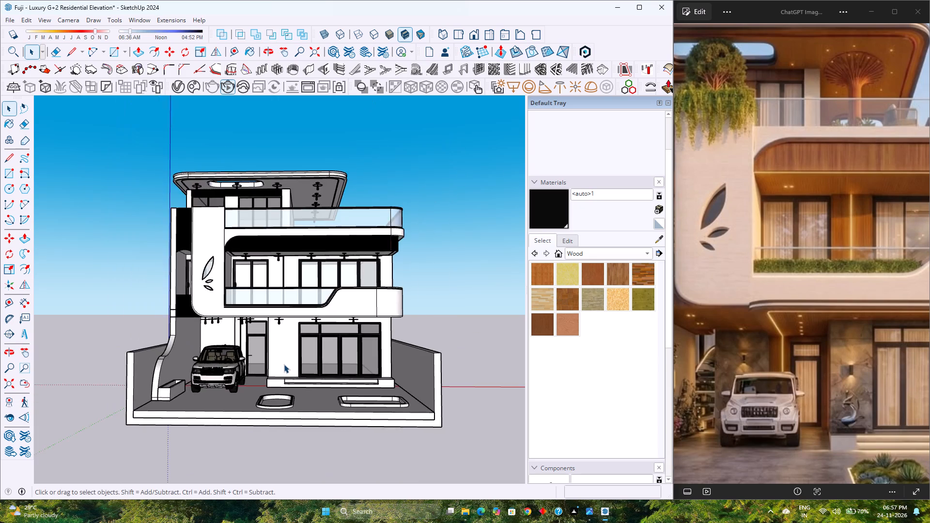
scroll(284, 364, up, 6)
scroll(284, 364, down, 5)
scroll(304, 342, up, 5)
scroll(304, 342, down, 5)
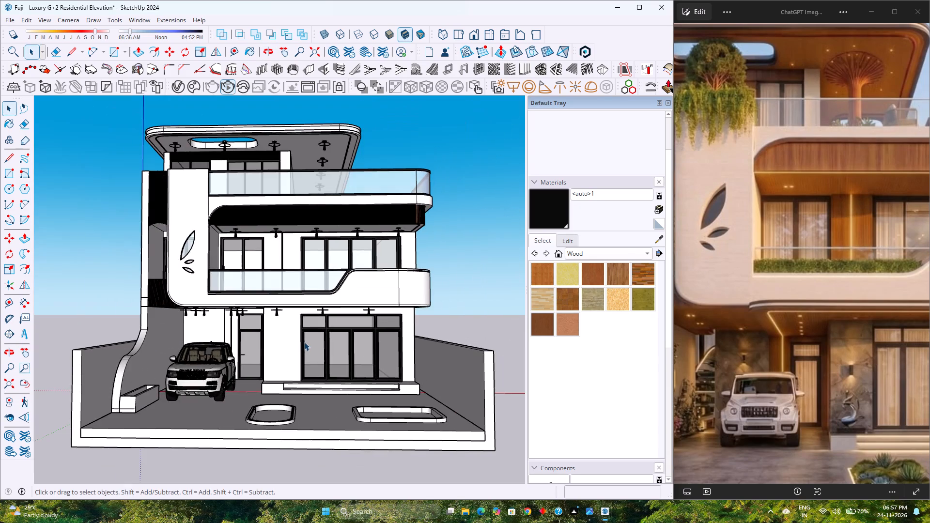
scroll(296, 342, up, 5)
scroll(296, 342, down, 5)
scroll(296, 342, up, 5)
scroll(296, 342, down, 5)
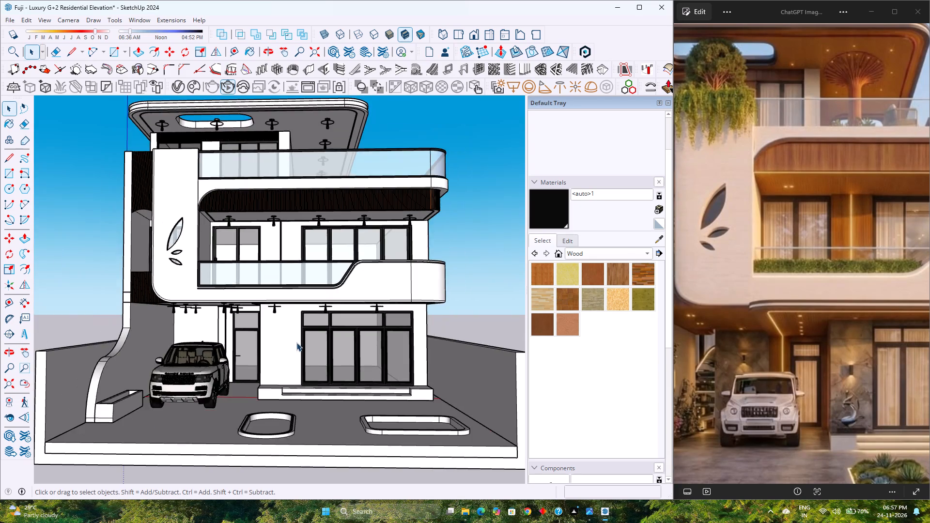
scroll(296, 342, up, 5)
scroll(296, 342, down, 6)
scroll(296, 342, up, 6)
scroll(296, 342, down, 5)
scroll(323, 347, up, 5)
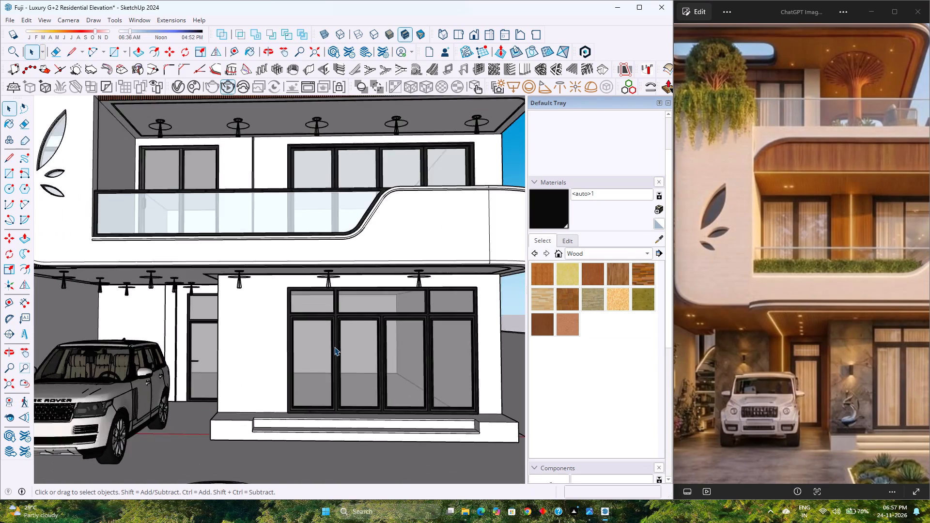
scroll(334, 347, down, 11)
Examine the whole house and plot from both front corners and from a low viewpoint.
middle_drag(318, 365, 119, 381)
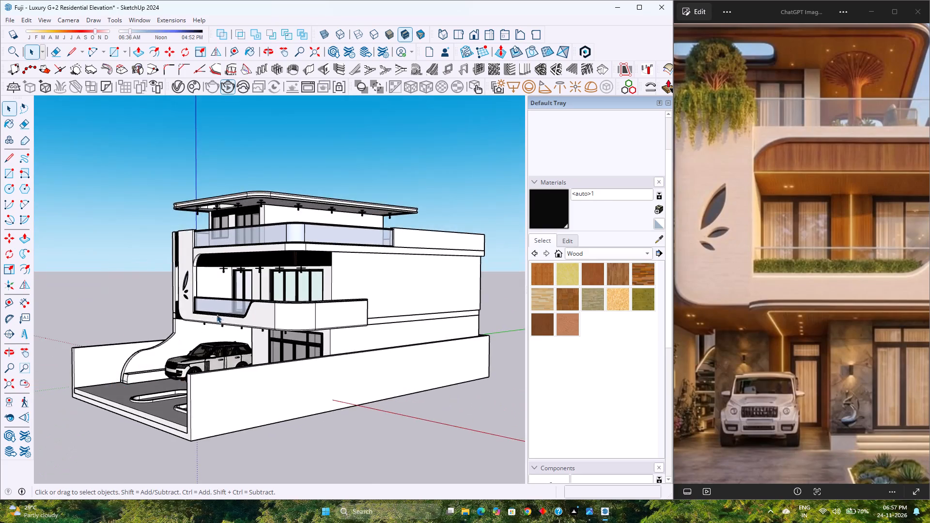
scroll(217, 314, up, 5)
scroll(217, 314, down, 5)
middle_drag(212, 322, 493, 354)
middle_click(493, 354)
scroll(446, 323, up, 4)
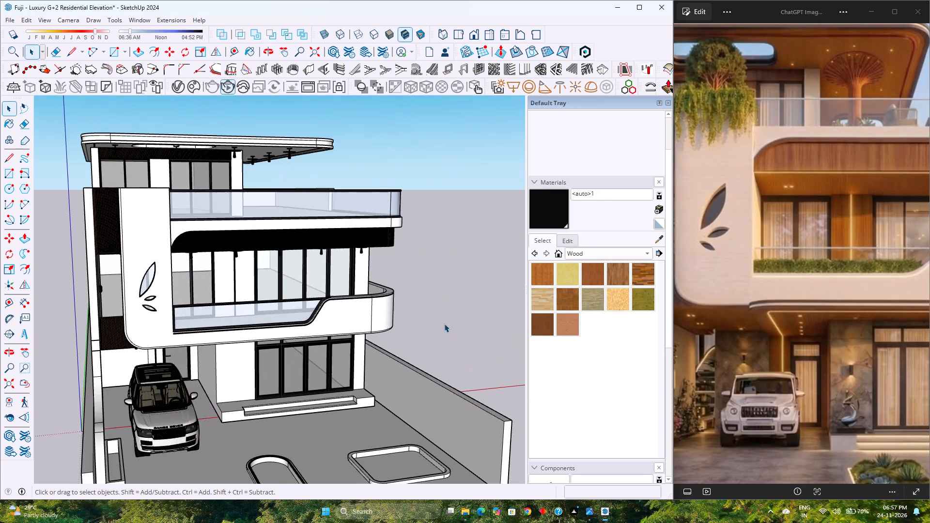
middle_drag(426, 326, 306, 299)
scroll(312, 297, down, 5)
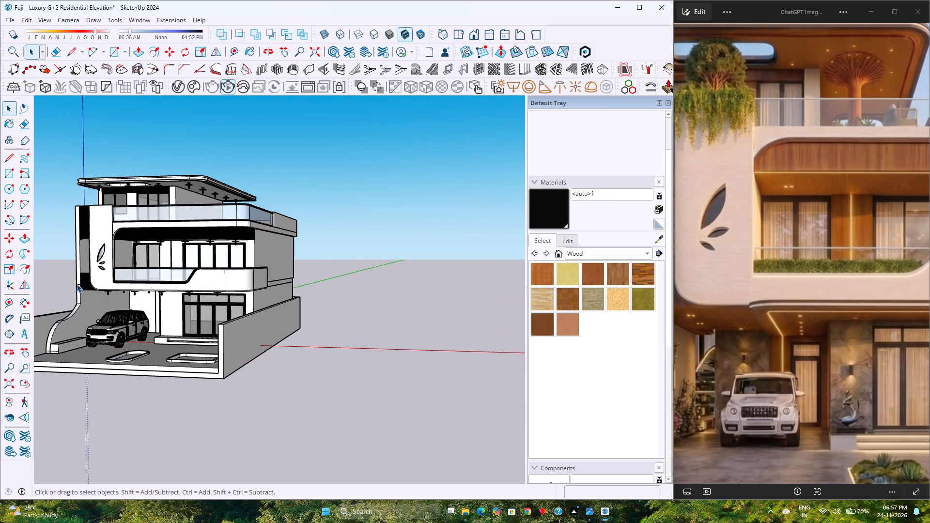
scroll(77, 284, up, 6)
middle_drag(77, 283, 175, 254)
middle_click(176, 254)
scroll(178, 254, down, 10)
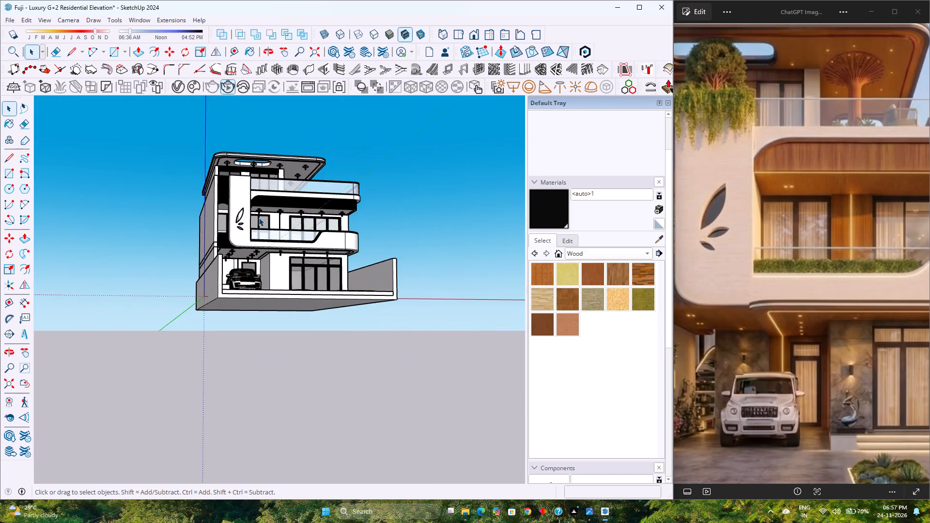
Examine the upper-floor balconies, slatted wood band and ceiling lights from closer up at a low angle.
scroll(268, 206, up, 6)
scroll(323, 198, up, 4)
scroll(256, 245, down, 5)
scroll(393, 211, up, 5)
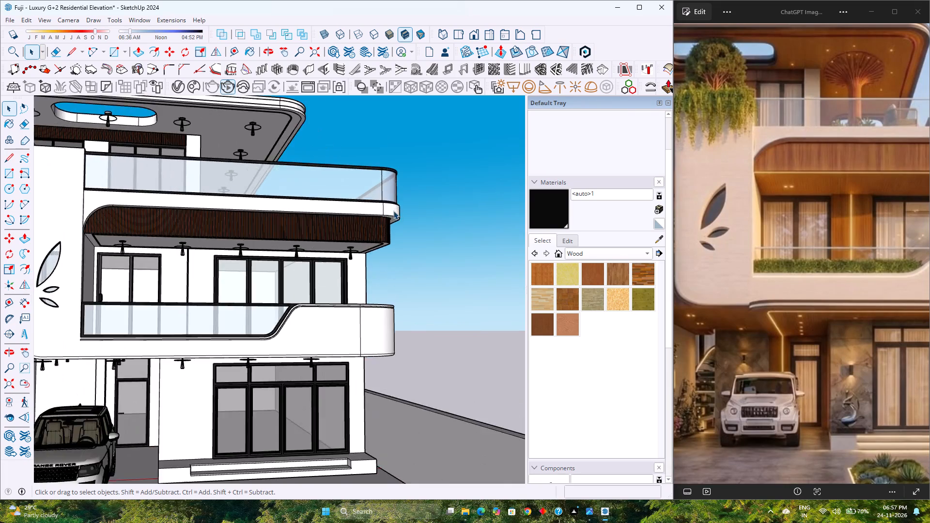
scroll(393, 211, down, 4)
scroll(393, 211, up, 5)
scroll(393, 211, down, 6)
scroll(393, 211, up, 5)
scroll(393, 211, down, 4)
scroll(393, 211, up, 2)
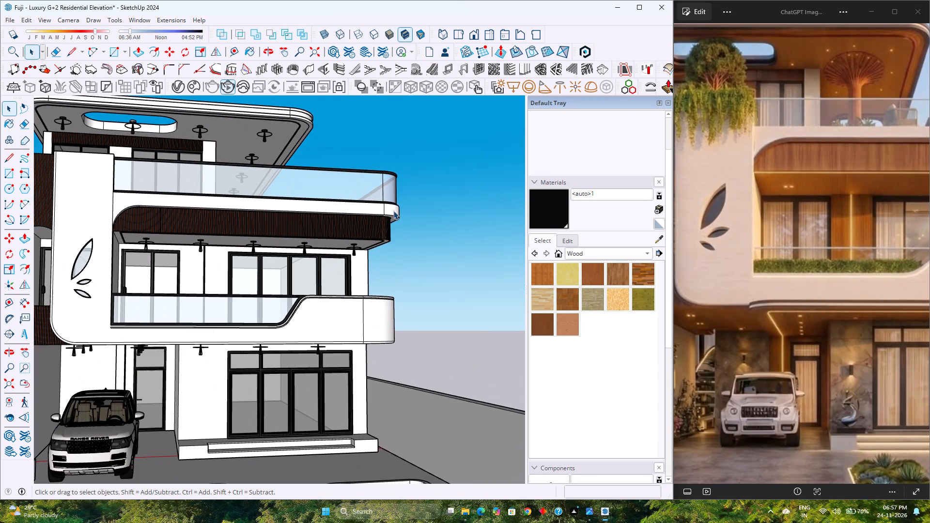
Examine the first-floor facade and its connected geometry, close the group, and view the whole house from farther away at a low angle.
scroll(393, 211, up, 2)
scroll(393, 211, down, 5)
scroll(393, 211, up, 5)
scroll(393, 211, down, 4)
scroll(188, 256, down, 2)
scroll(194, 267, up, 5)
scroll(195, 267, down, 5)
triple_click(208, 258)
scroll(240, 264, down, 6)
click(411, 259)
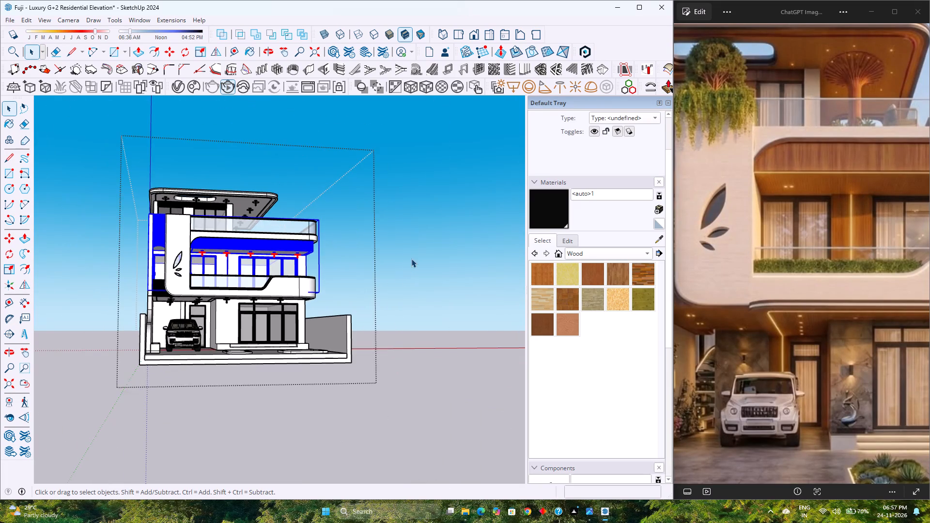
scroll(409, 259, down, 4)
scroll(409, 259, up, 3)
scroll(409, 259, down, 3)
scroll(409, 259, up, 4)
scroll(409, 259, down, 5)
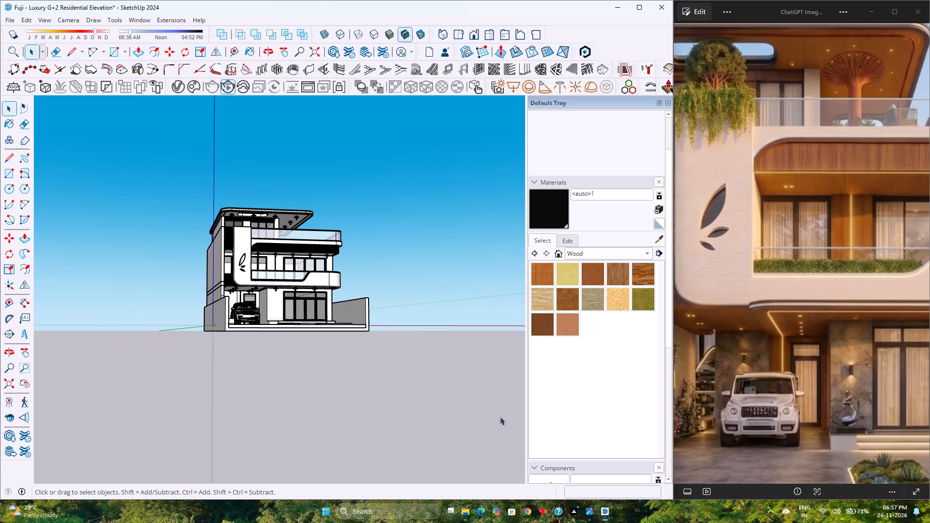
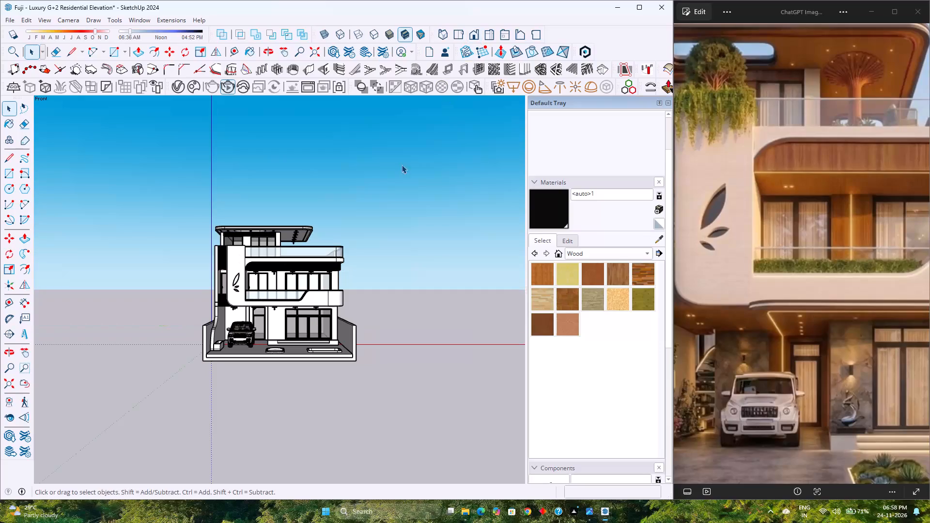
Fit the whole model in view and examine the front elevation, down to the first-floor balcony, windows and ceiling lights.
click(10, 385)
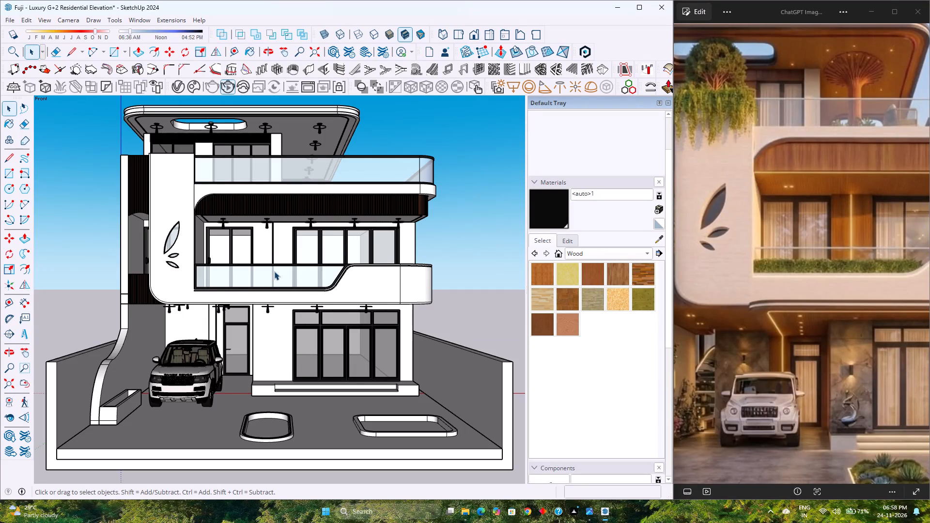
scroll(274, 271, down, 1)
scroll(274, 271, up, 1)
scroll(274, 271, down, 1)
scroll(274, 271, up, 1)
scroll(274, 271, down, 1)
scroll(274, 271, up, 1)
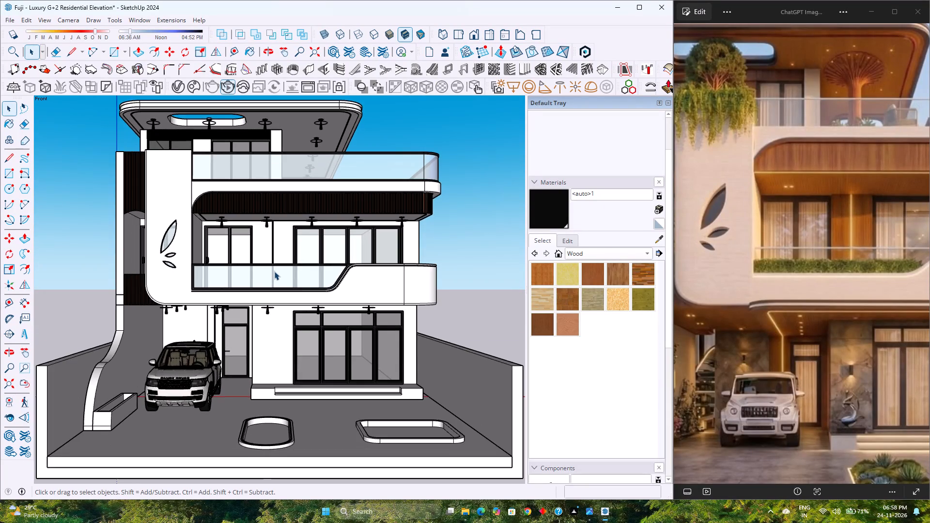
scroll(274, 271, down, 1)
scroll(274, 271, up, 1)
scroll(274, 271, down, 2)
scroll(274, 272, up, 2)
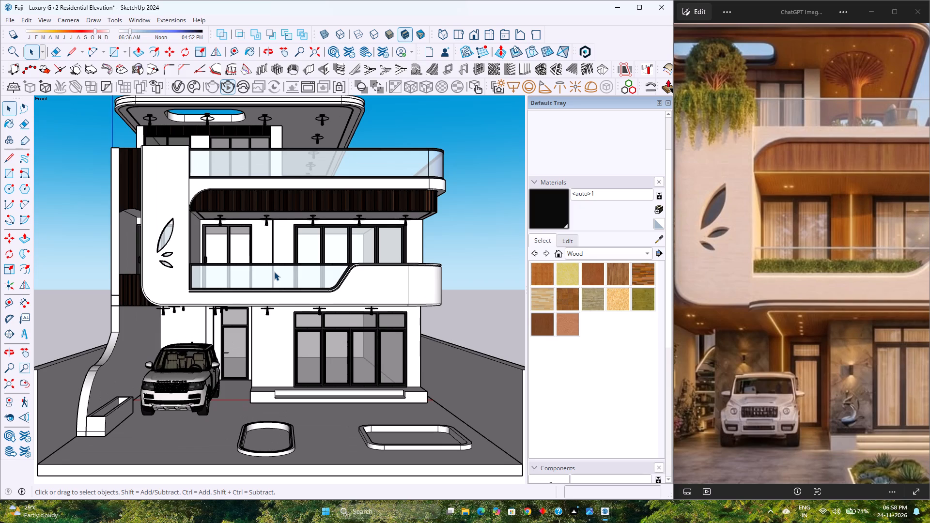
scroll(274, 272, down, 1)
scroll(274, 272, up, 1)
scroll(274, 272, down, 1)
scroll(274, 272, up, 1)
scroll(274, 272, down, 1)
scroll(274, 272, up, 1)
scroll(274, 272, down, 1)
scroll(274, 272, up, 1)
scroll(274, 272, down, 1)
scroll(274, 272, up, 2)
scroll(274, 272, down, 4)
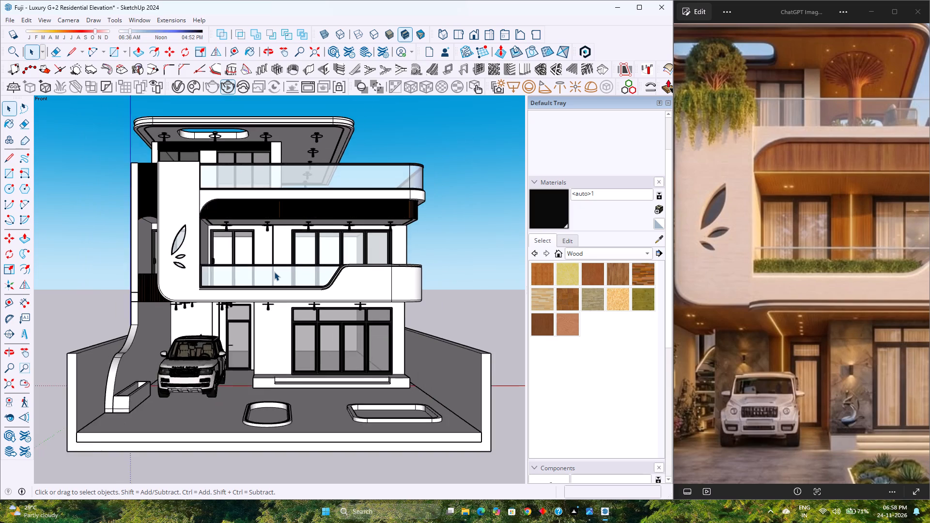
scroll(274, 272, down, 1)
scroll(274, 272, up, 4)
scroll(274, 272, down, 2)
scroll(274, 272, up, 2)
scroll(274, 272, down, 2)
scroll(274, 272, up, 1)
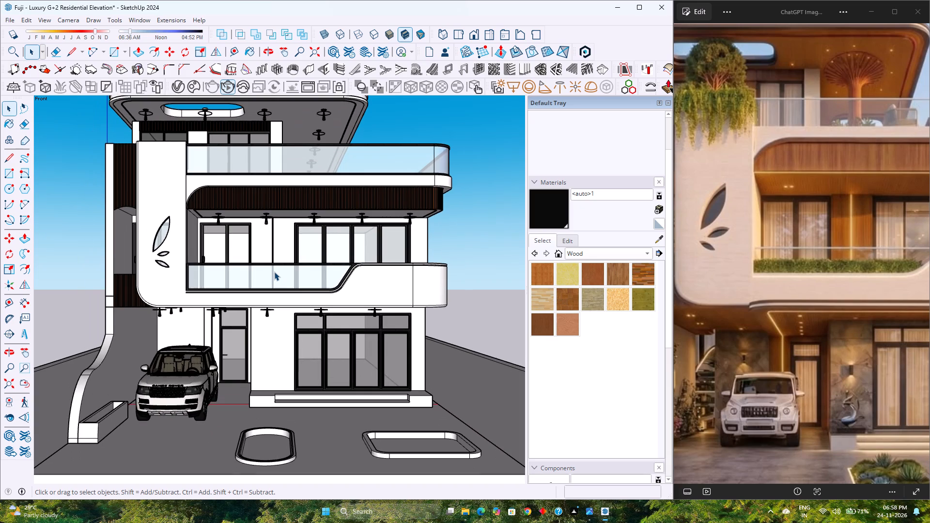
scroll(274, 272, down, 1)
scroll(274, 272, up, 1)
scroll(274, 273, down, 2)
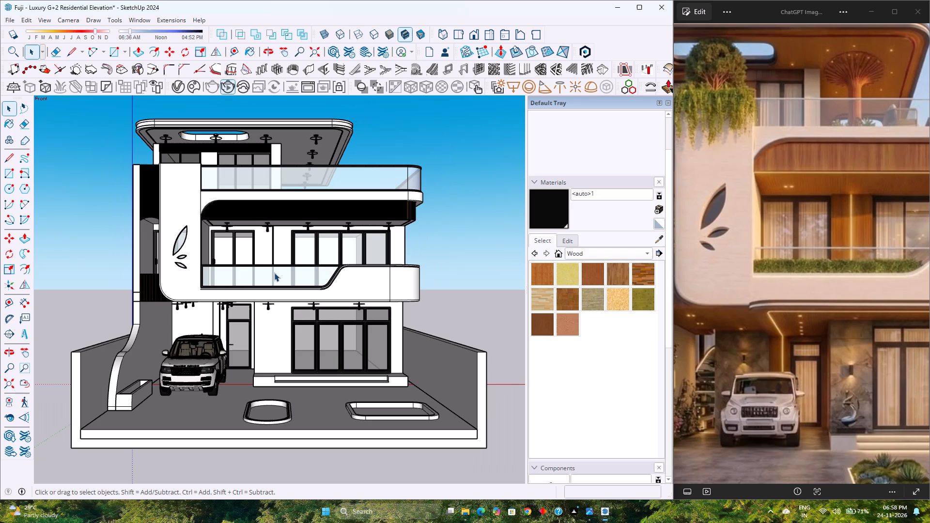
scroll(274, 273, up, 3)
scroll(274, 273, down, 2)
scroll(274, 273, up, 2)
scroll(274, 273, down, 1)
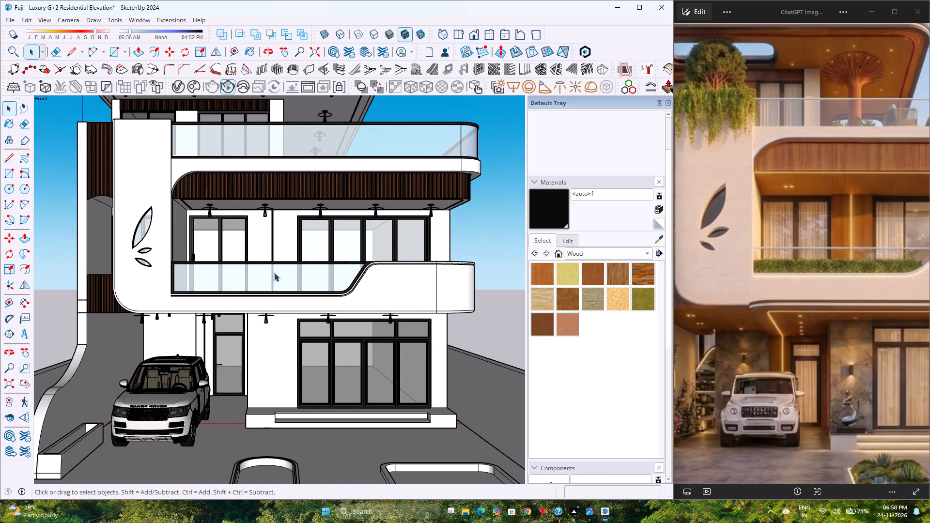
scroll(274, 273, down, 1)
scroll(274, 273, up, 3)
scroll(275, 273, down, 4)
scroll(276, 273, up, 4)
scroll(276, 273, down, 6)
scroll(276, 273, up, 5)
scroll(276, 273, down, 4)
scroll(276, 273, up, 4)
scroll(276, 273, down, 5)
scroll(276, 274, up, 5)
scroll(276, 274, down, 5)
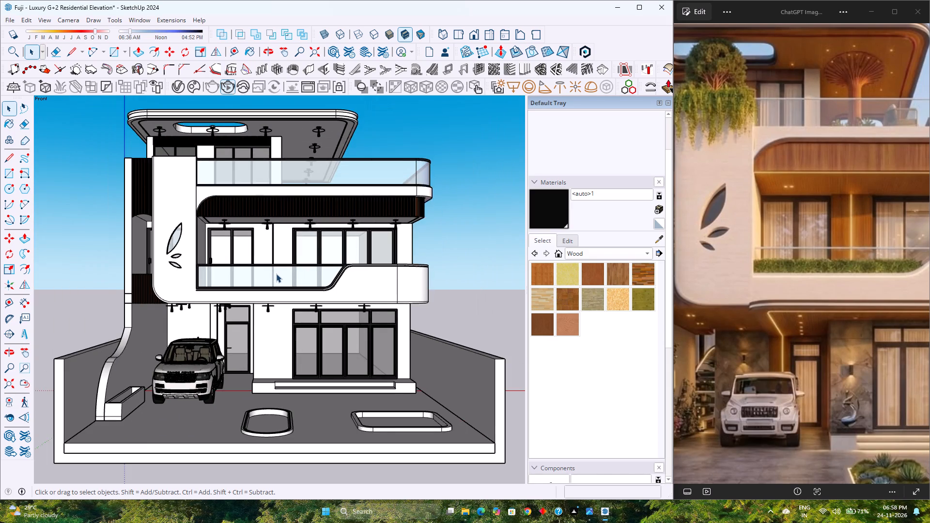
scroll(276, 274, up, 4)
scroll(276, 274, down, 3)
scroll(276, 274, up, 4)
scroll(276, 274, down, 4)
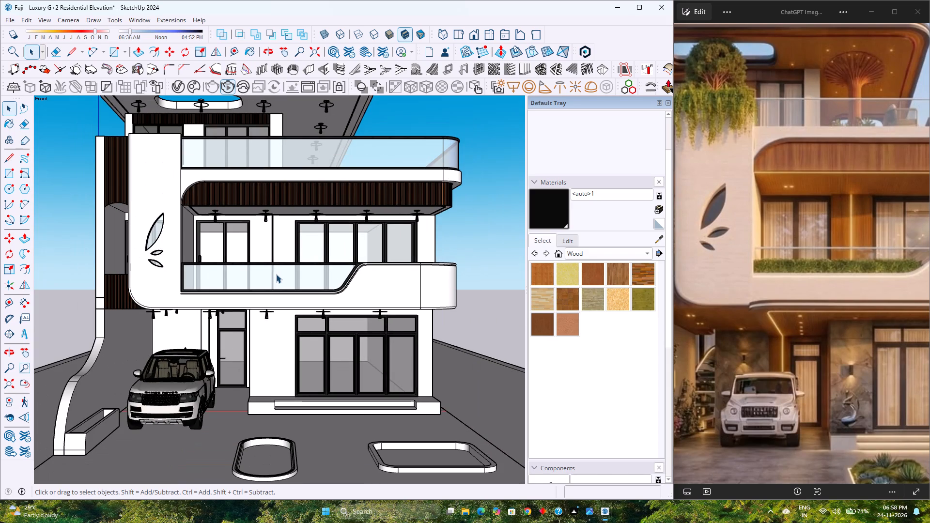
scroll(276, 274, up, 2)
scroll(276, 274, down, 2)
scroll(276, 274, up, 4)
scroll(276, 274, down, 4)
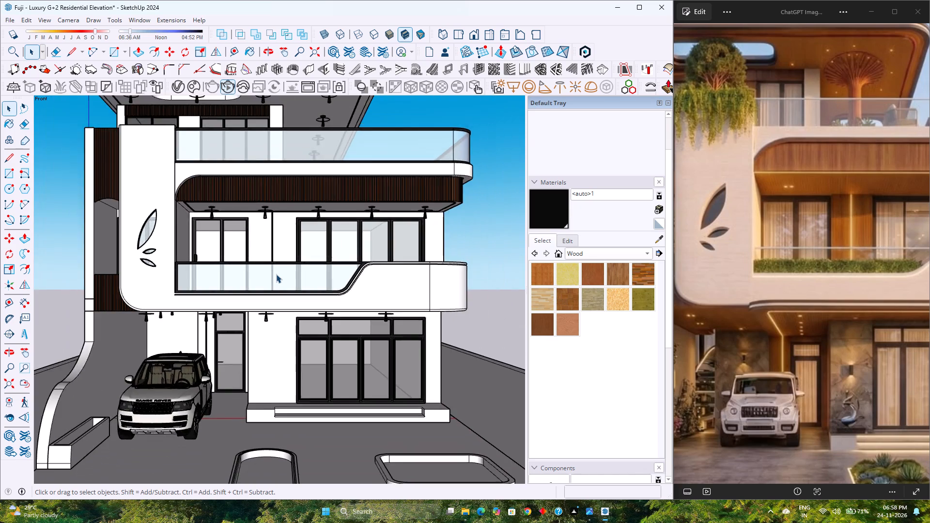
scroll(276, 274, up, 5)
scroll(276, 275, down, 5)
scroll(277, 276, up, 5)
scroll(277, 276, down, 5)
scroll(277, 276, up, 4)
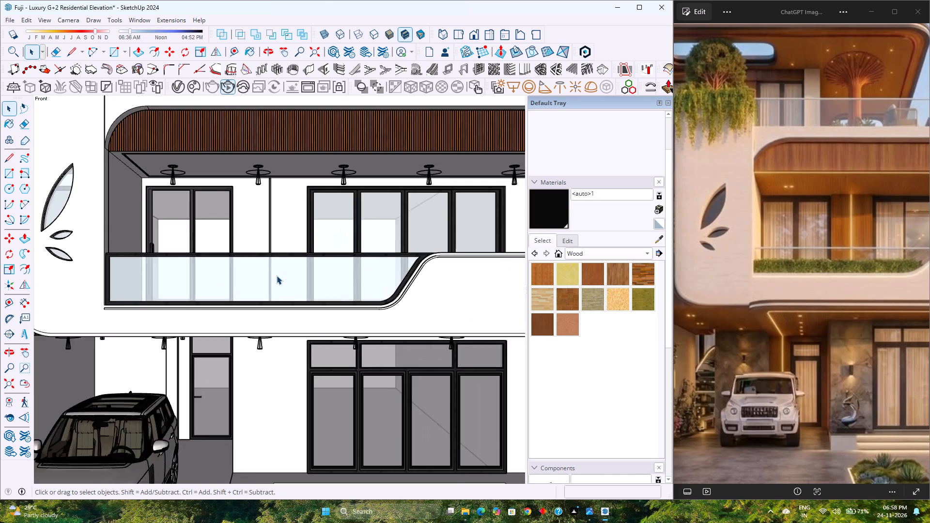
scroll(277, 276, down, 4)
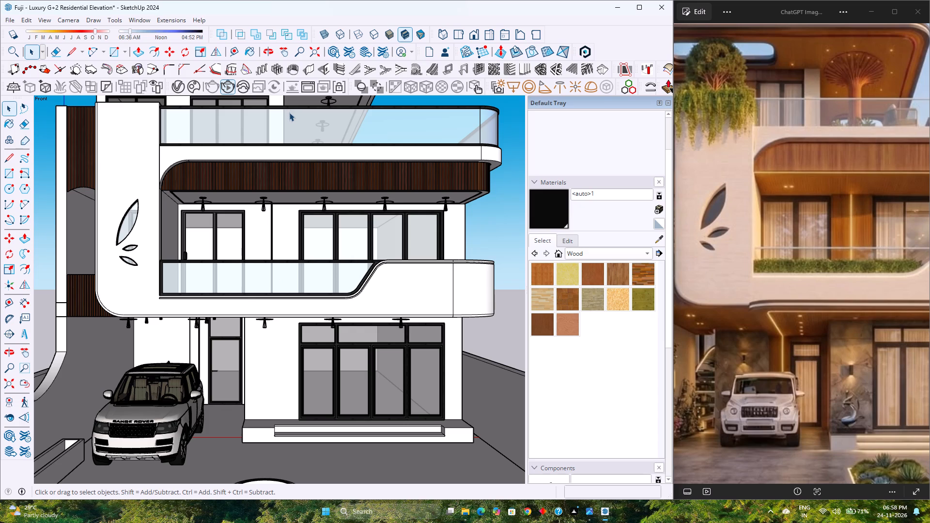
Examine the whole house and plot from a slightly raised angle, and return to the standard front view.
scroll(287, 250, down, 6)
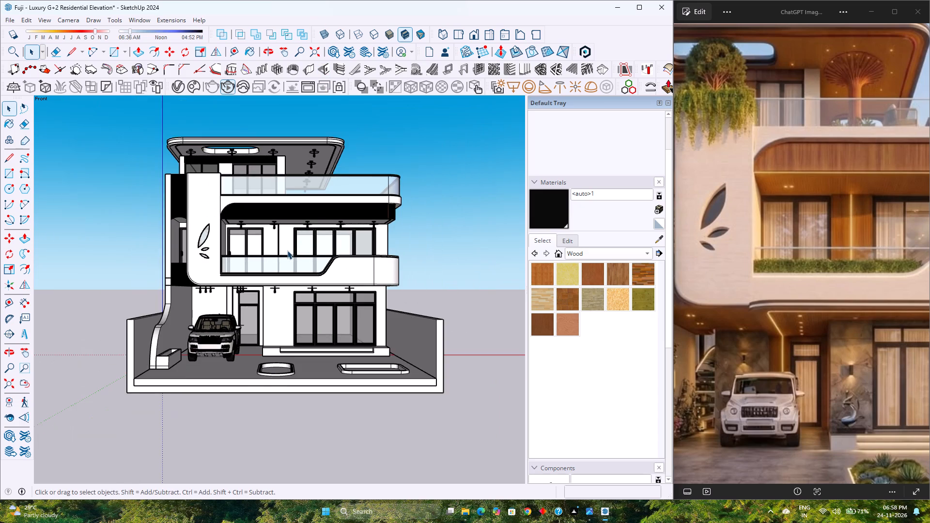
scroll(287, 250, up, 5)
middle_drag(283, 253, 288, 275)
scroll(288, 275, down, 4)
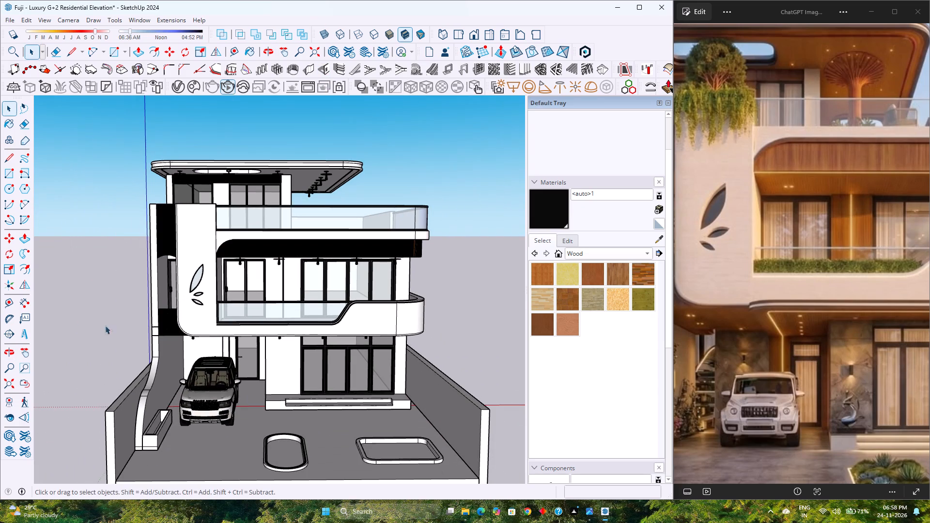
click(10, 385)
scroll(208, 277, down, 4)
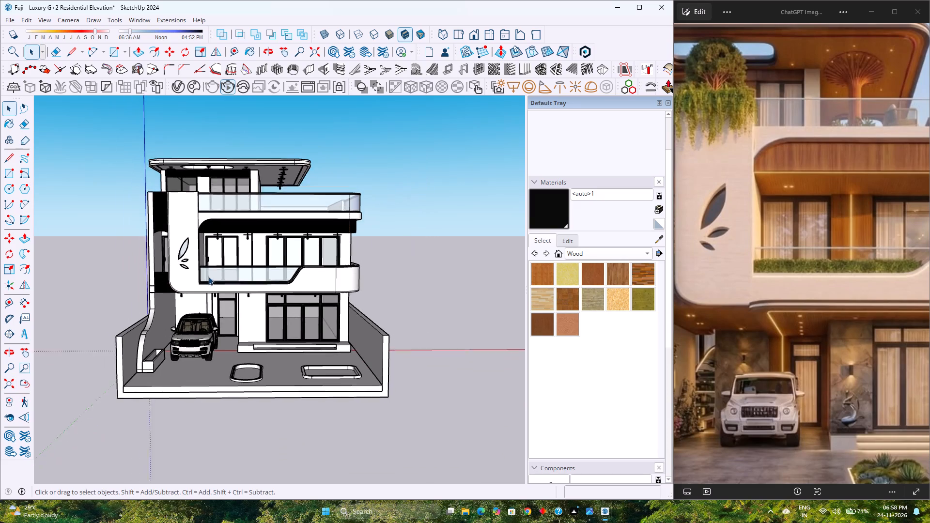
scroll(208, 277, down, 1)
click(473, 36)
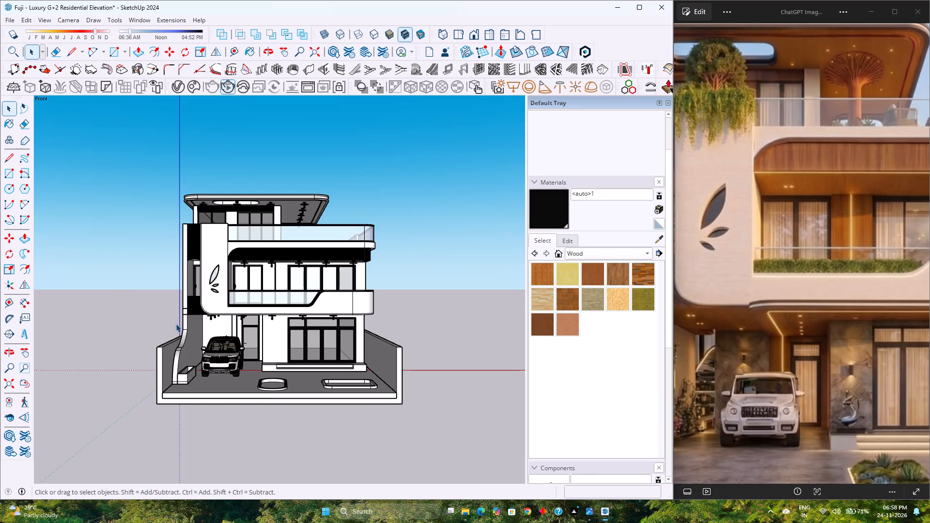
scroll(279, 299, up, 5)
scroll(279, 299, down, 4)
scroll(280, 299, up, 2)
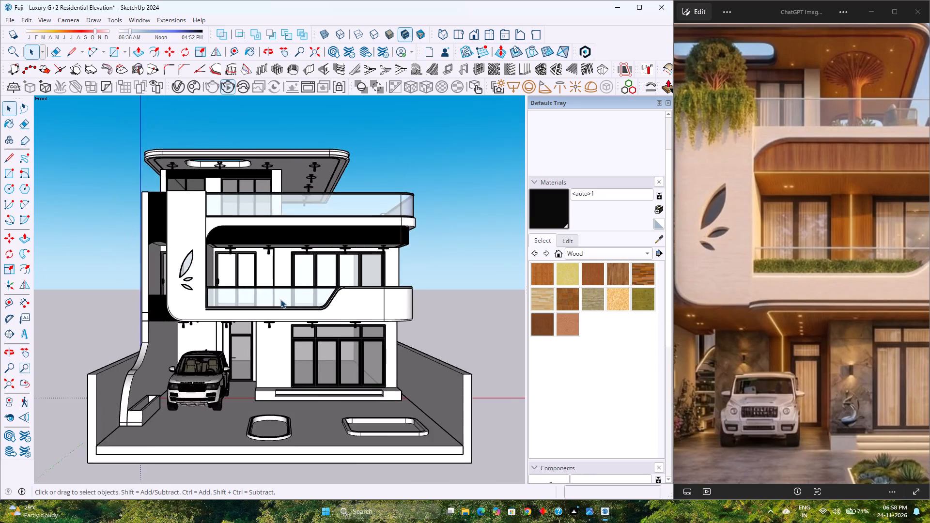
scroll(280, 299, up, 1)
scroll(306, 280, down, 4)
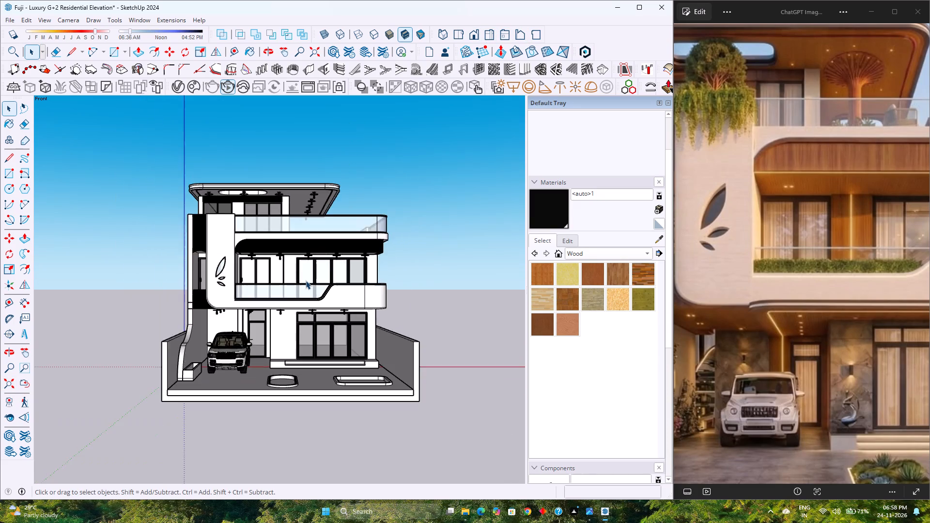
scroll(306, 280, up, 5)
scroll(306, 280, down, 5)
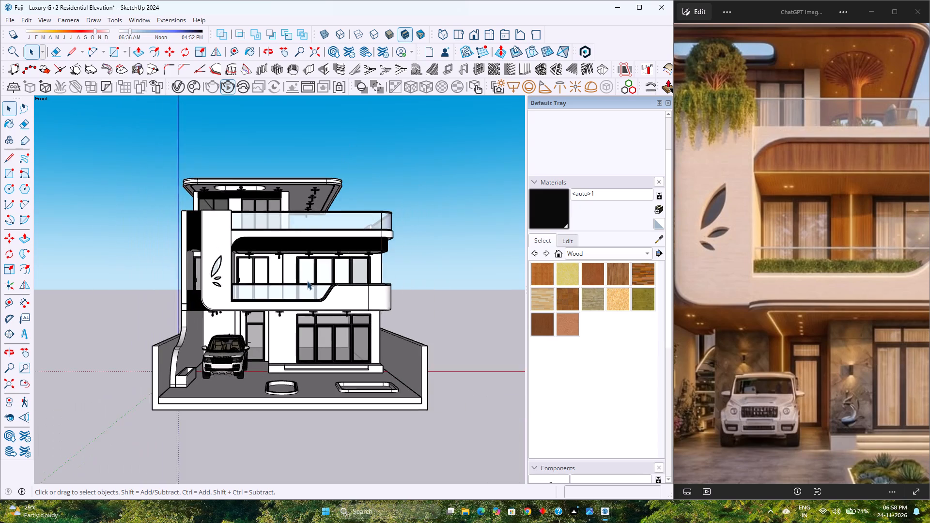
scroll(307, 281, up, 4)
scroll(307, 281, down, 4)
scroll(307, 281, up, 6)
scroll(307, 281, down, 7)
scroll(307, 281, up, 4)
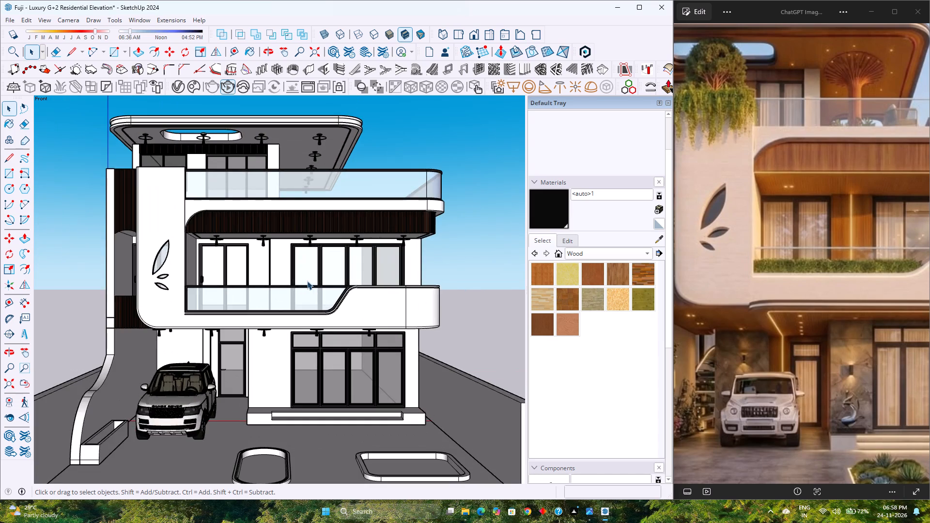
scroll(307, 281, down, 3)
Examine the front facade and the roof canopy's underside from a lower angle, and restore the standard front view.
middle_drag(272, 300, 269, 282)
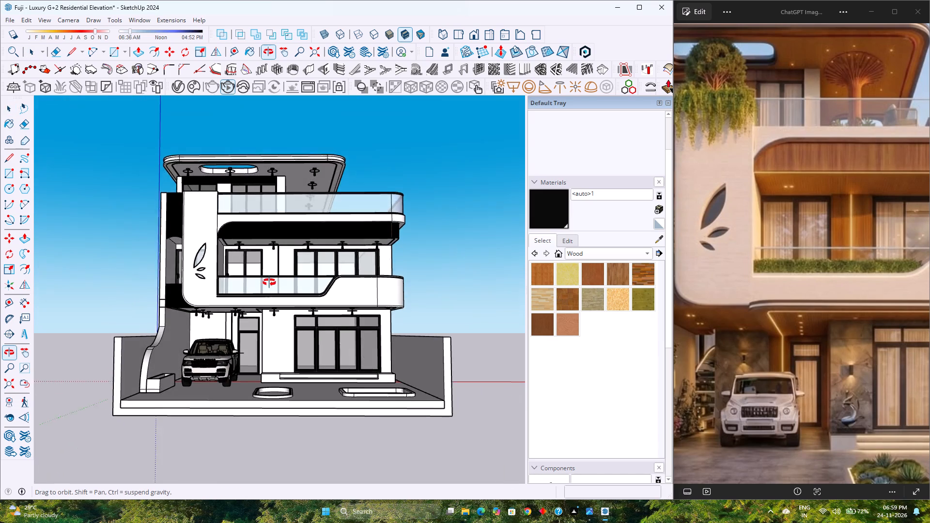
middle_drag(269, 282, 279, 292)
scroll(279, 289, up, 4)
scroll(279, 289, down, 2)
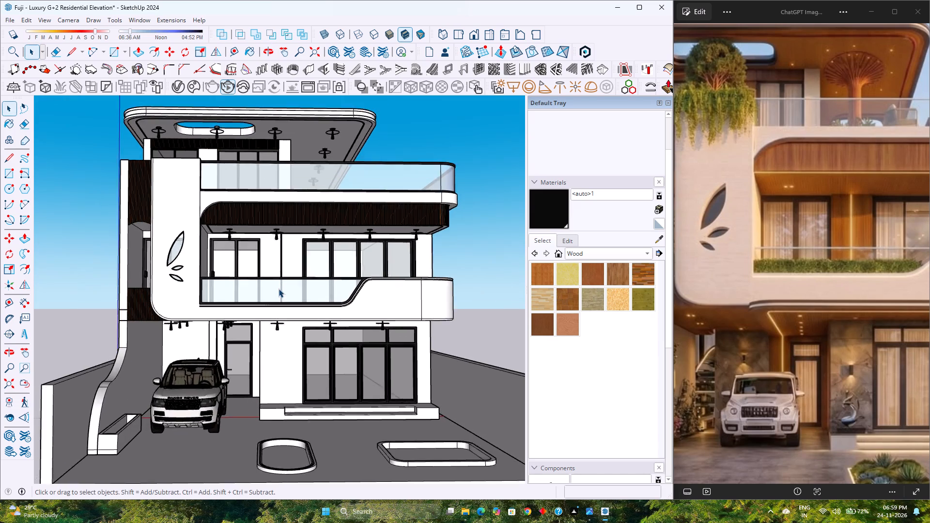
scroll(279, 289, down, 3)
scroll(279, 289, up, 3)
scroll(279, 289, down, 2)
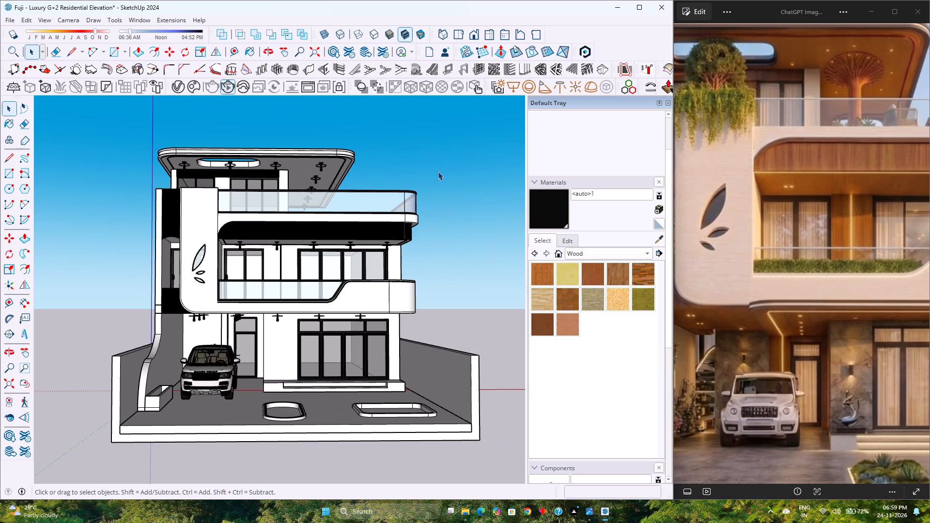
click(475, 38)
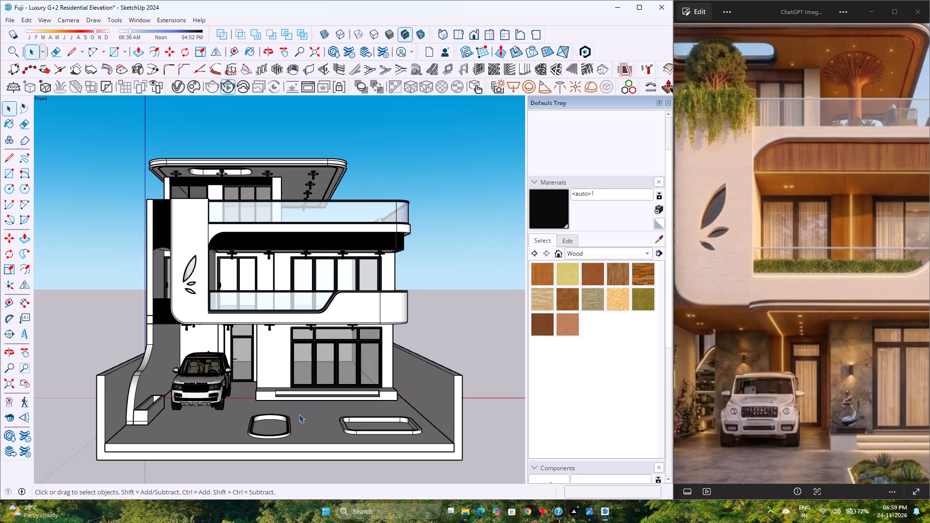
Examine the ground-floor entrance door, windows, steps, parked car and porch ceiling lights from closer up, and return to the whole house.
scroll(299, 414, up, 3)
scroll(298, 414, down, 3)
scroll(258, 358, up, 4)
scroll(258, 358, down, 2)
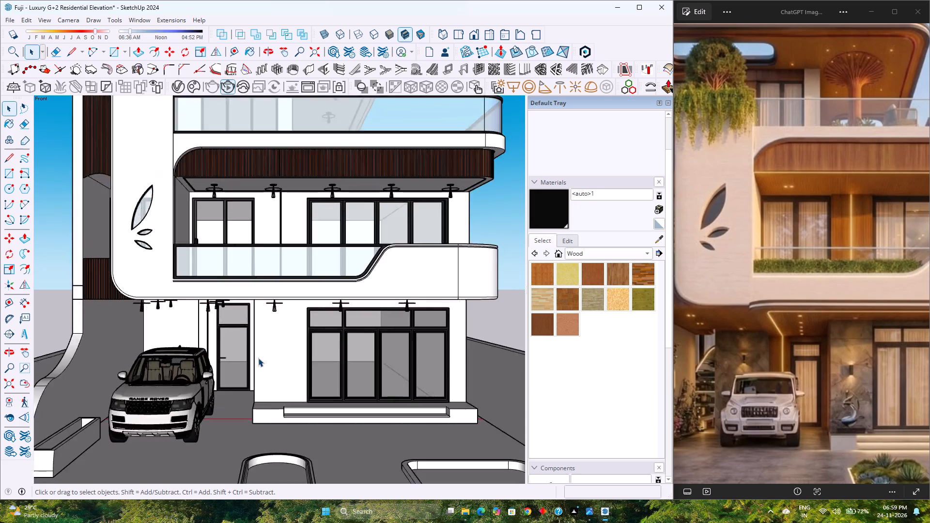
scroll(258, 358, down, 3)
scroll(258, 358, up, 6)
scroll(258, 358, down, 6)
scroll(258, 358, up, 6)
scroll(258, 358, down, 6)
scroll(258, 358, up, 6)
scroll(258, 358, down, 6)
scroll(258, 358, up, 5)
scroll(258, 358, down, 4)
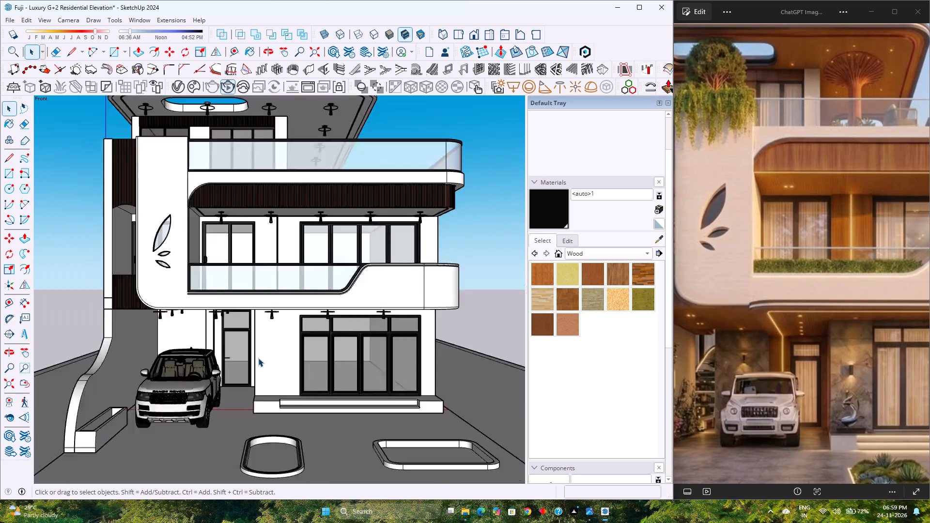
scroll(258, 358, down, 2)
scroll(258, 358, up, 5)
scroll(258, 358, down, 5)
scroll(258, 358, up, 5)
scroll(258, 358, down, 5)
scroll(258, 358, up, 5)
scroll(258, 358, down, 5)
scroll(258, 358, up, 5)
scroll(257, 357, down, 5)
scroll(257, 357, up, 4)
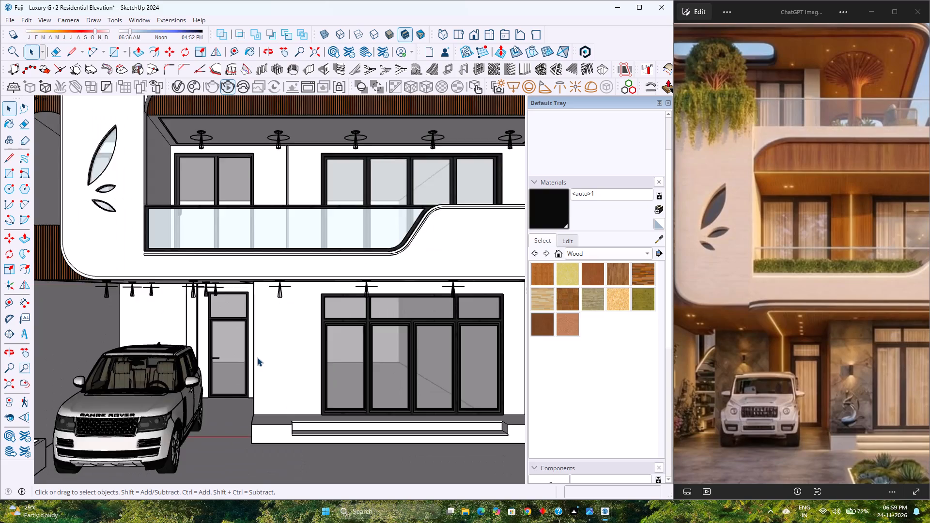
scroll(257, 357, down, 5)
scroll(257, 357, up, 5)
scroll(257, 357, down, 6)
scroll(257, 357, up, 6)
scroll(257, 357, down, 6)
scroll(259, 373, up, 6)
scroll(259, 373, down, 3)
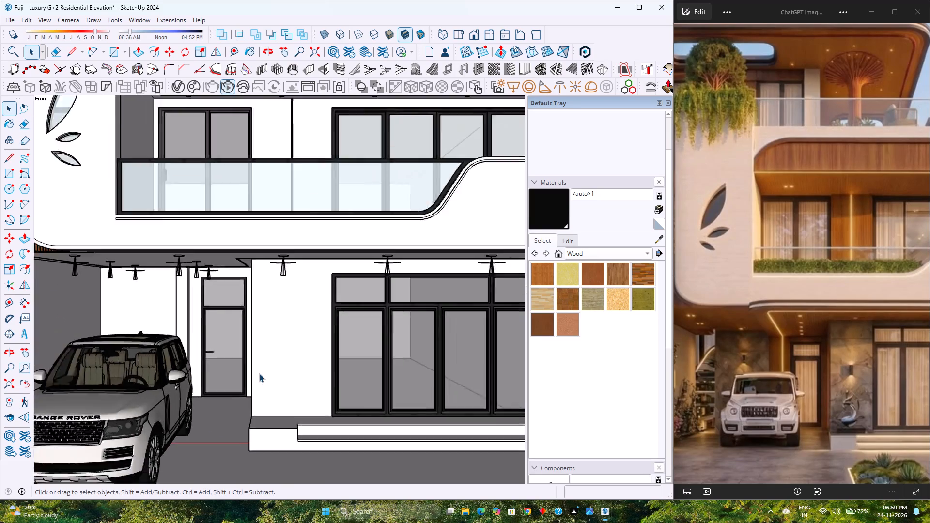
scroll(259, 373, down, 3)
scroll(287, 354, up, 5)
scroll(287, 354, down, 5)
scroll(267, 360, up, 5)
scroll(267, 361, down, 5)
scroll(267, 361, up, 4)
scroll(267, 361, down, 4)
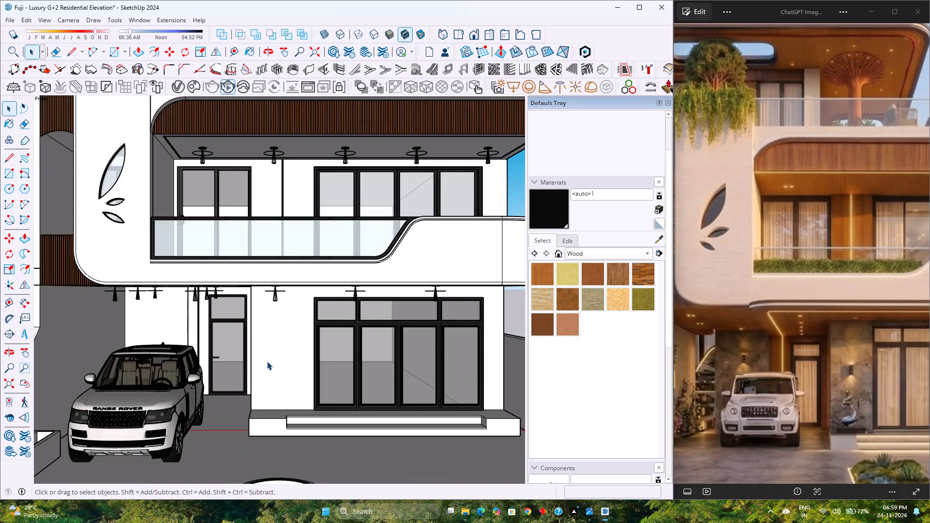
scroll(267, 361, down, 8)
scroll(267, 361, up, 5)
scroll(267, 361, down, 5)
scroll(267, 361, up, 9)
scroll(267, 361, down, 3)
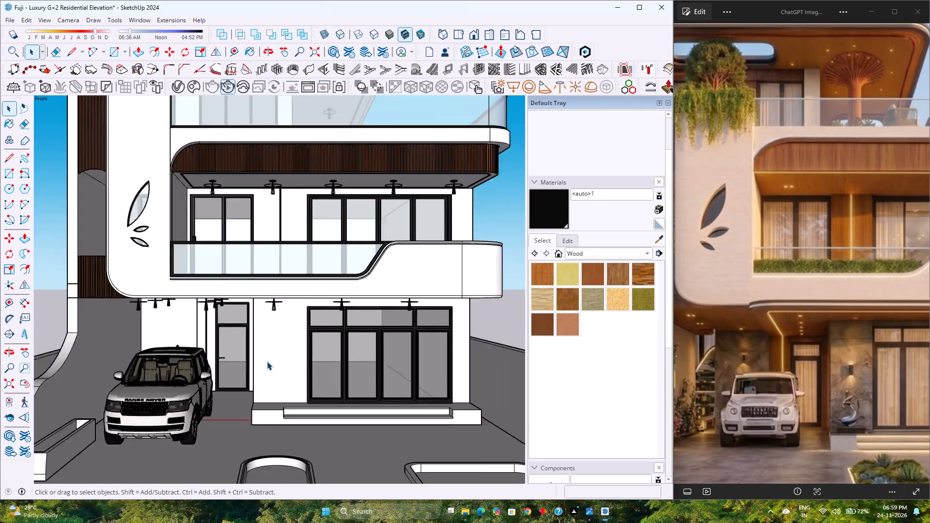
scroll(267, 361, down, 2)
scroll(267, 361, up, 6)
scroll(267, 361, down, 11)
scroll(267, 369, up, 5)
scroll(267, 369, down, 6)
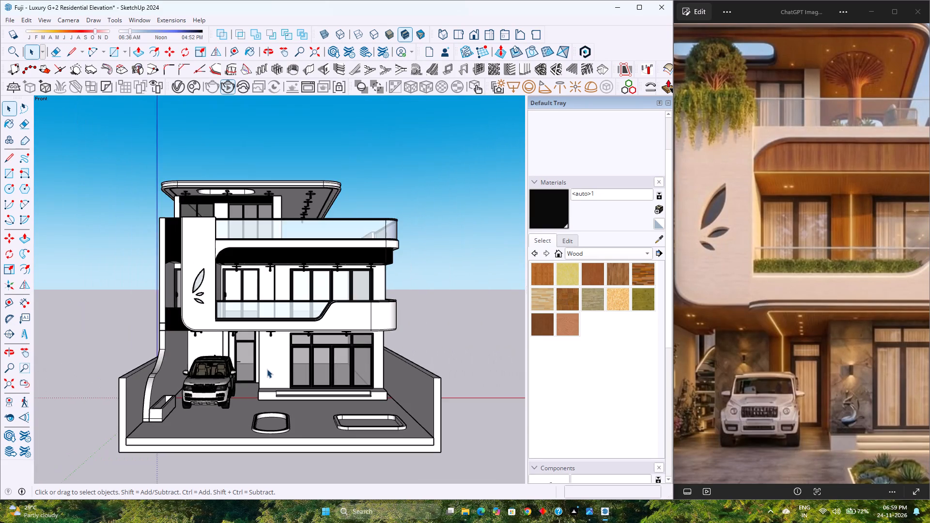
Examine the whole house and front yard from low and raised front angles, including the balconies and roof canopy.
scroll(264, 373, up, 5)
scroll(273, 357, down, 3)
scroll(275, 357, up, 3)
middle_drag(275, 357, 275, 390)
scroll(275, 390, down, 3)
middle_drag(283, 396, 274, 335)
scroll(274, 335, up, 5)
scroll(274, 335, down, 4)
middle_drag(274, 335, 291, 367)
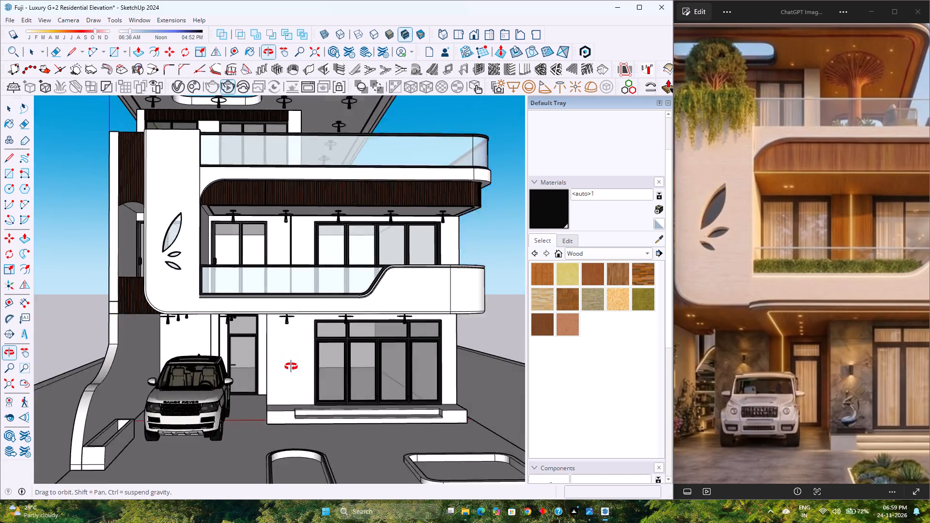
middle_drag(291, 367, 292, 367)
middle_click(292, 367)
scroll(288, 350, down, 4)
middle_drag(299, 349, 293, 369)
scroll(293, 369, up, 4)
scroll(293, 369, down, 5)
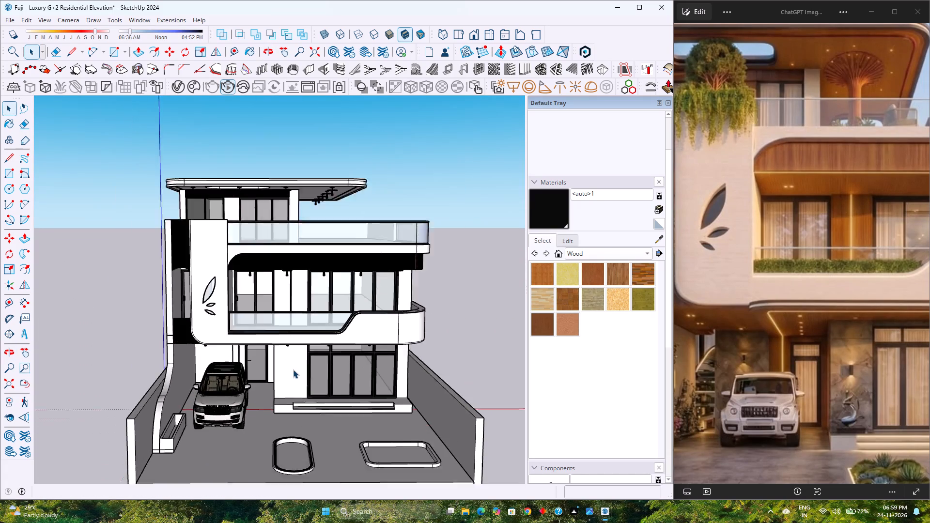
scroll(293, 369, up, 5)
scroll(293, 369, down, 4)
scroll(293, 369, up, 3)
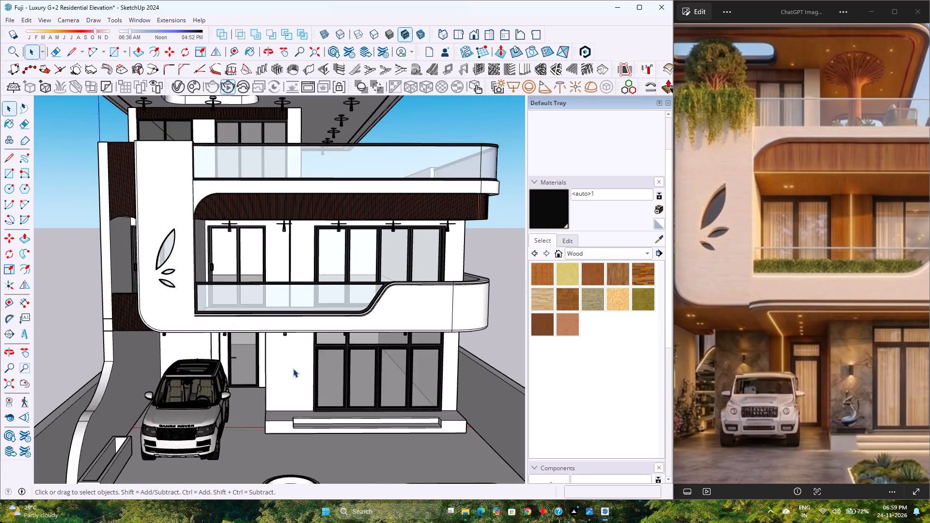
scroll(293, 369, down, 3)
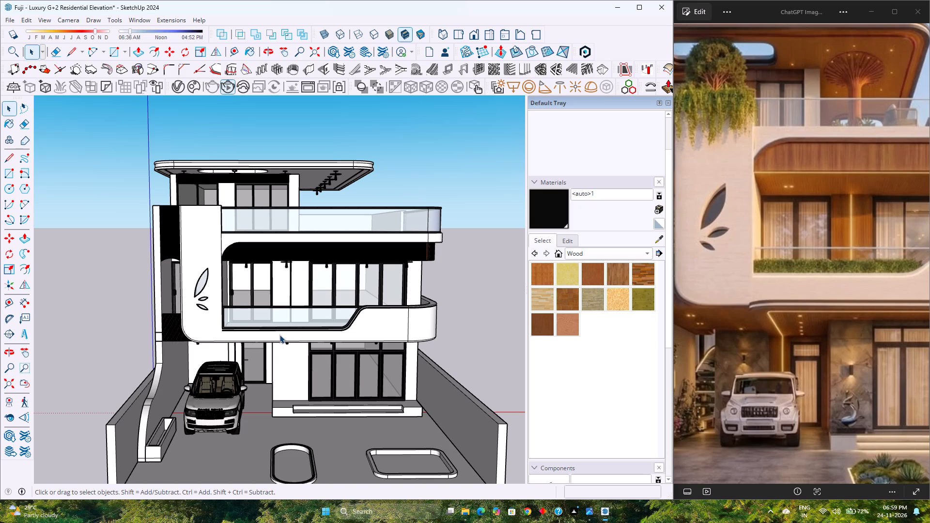
Examine the whole house from the front and from a lower, slightly oblique angle, and restore the standard front view.
scroll(276, 334, down, 4)
scroll(260, 343, up, 5)
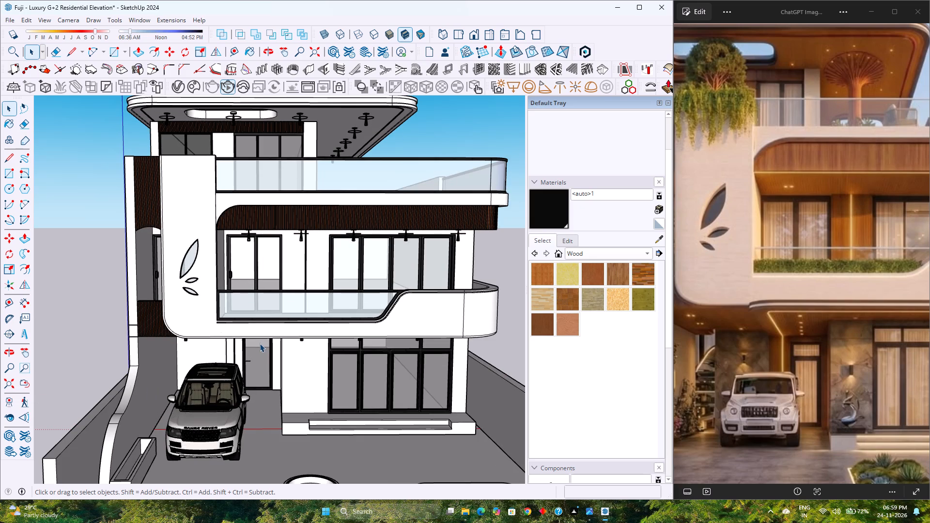
scroll(278, 368, down, 5)
scroll(278, 368, up, 5)
scroll(298, 372, down, 2)
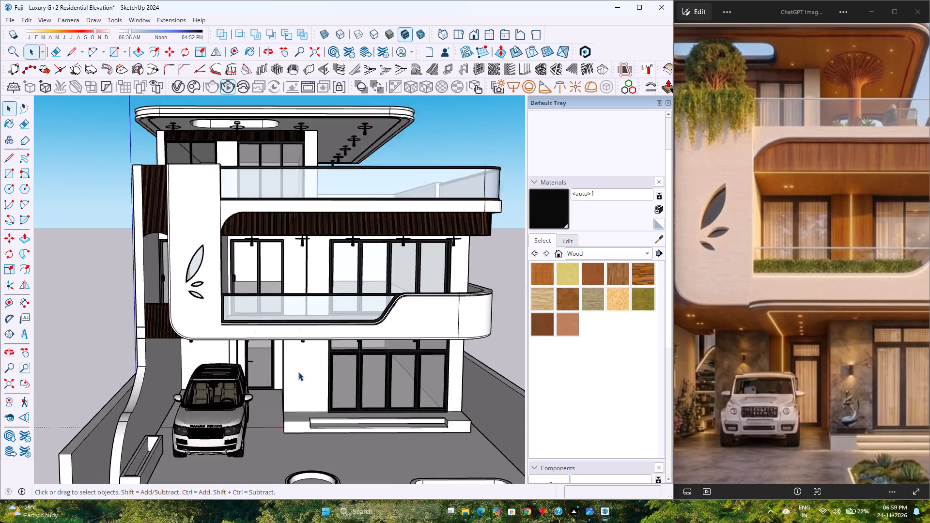
scroll(298, 372, down, 1)
middle_drag(310, 386, 258, 352)
scroll(258, 350, down, 1)
scroll(258, 350, up, 5)
scroll(258, 350, down, 6)
middle_drag(258, 349, 272, 353)
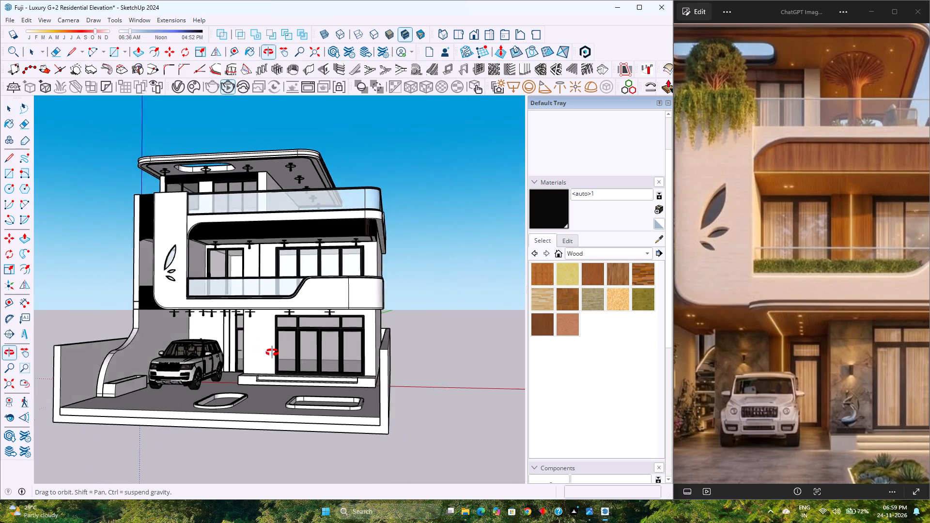
middle_drag(272, 353, 353, 364)
middle_click(353, 364)
click(474, 30)
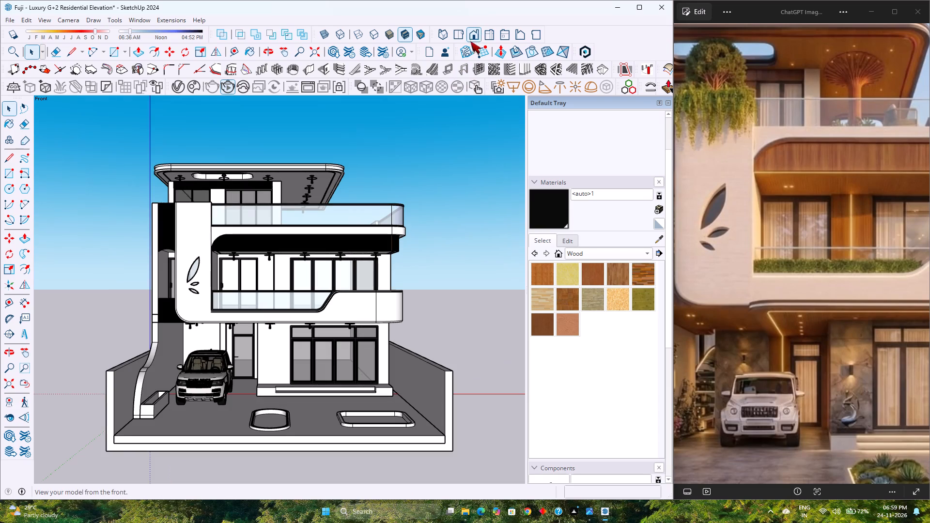
Examine the balconies, leaf-shaped wall openings, parked car and ground-floor windows in the standard front view.
scroll(252, 346, up, 4)
scroll(252, 346, down, 3)
scroll(276, 353, up, 3)
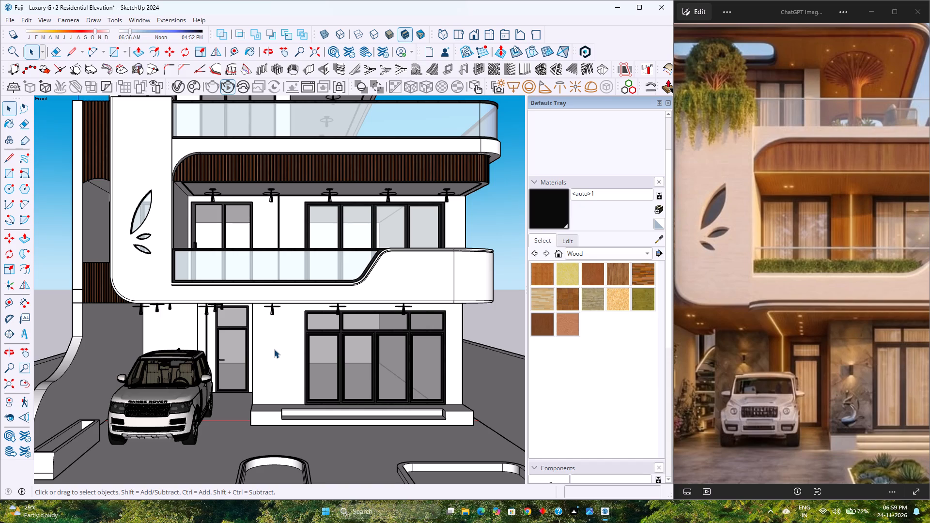
scroll(280, 319, down, 3)
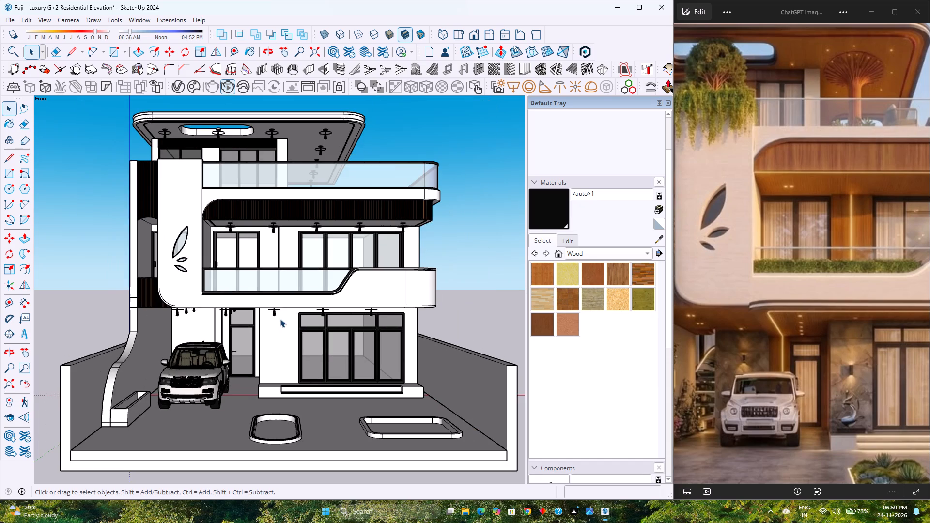
click(467, 35)
scroll(290, 321, down, 4)
scroll(290, 321, up, 4)
scroll(290, 321, down, 2)
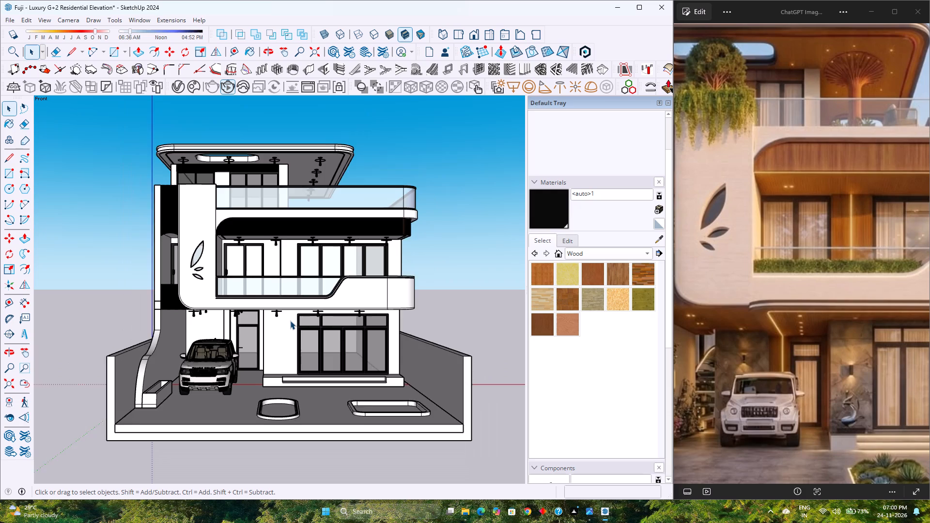
scroll(290, 321, up, 2)
scroll(290, 321, down, 4)
scroll(290, 321, up, 3)
scroll(290, 321, down, 2)
scroll(290, 321, up, 5)
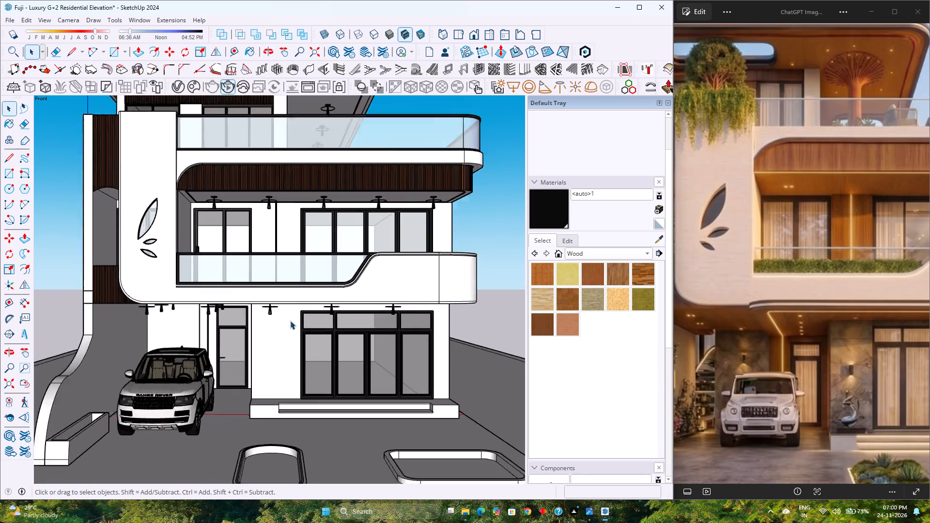
scroll(290, 321, up, 2)
scroll(290, 321, down, 5)
scroll(290, 321, up, 4)
scroll(290, 321, down, 4)
scroll(290, 321, up, 4)
scroll(290, 321, down, 4)
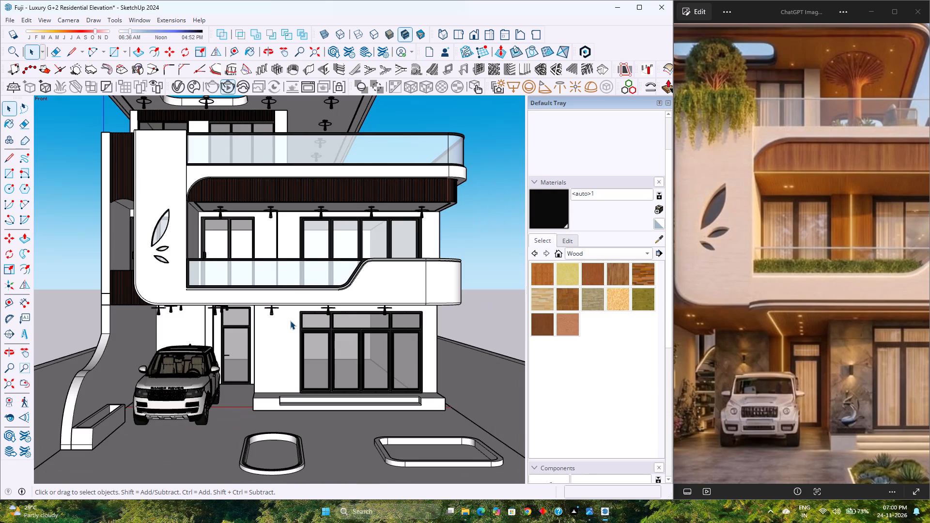
Examine the entrance door, porch ceiling lights and glazed ground-floor front against the whole facade.
scroll(205, 375, down, 3)
scroll(231, 370, up, 3)
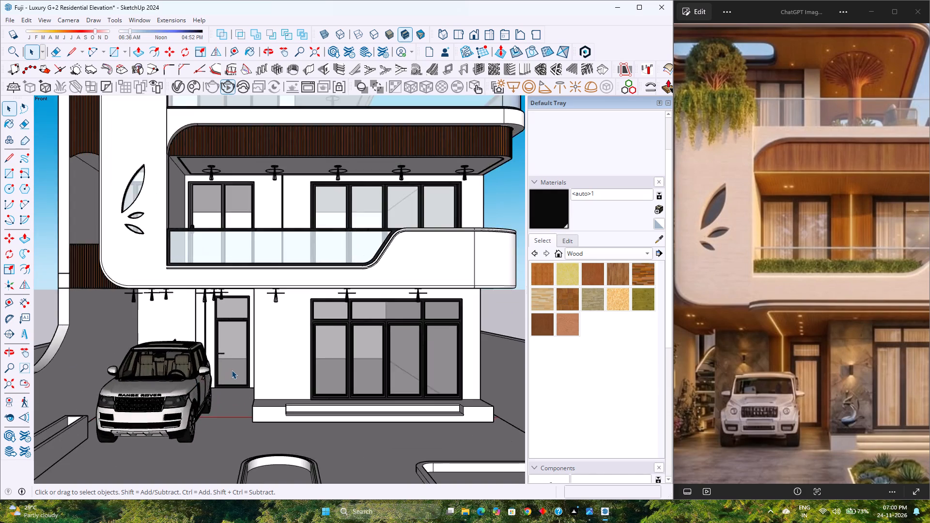
scroll(232, 370, down, 3)
scroll(232, 370, up, 4)
scroll(232, 370, down, 5)
scroll(292, 366, up, 2)
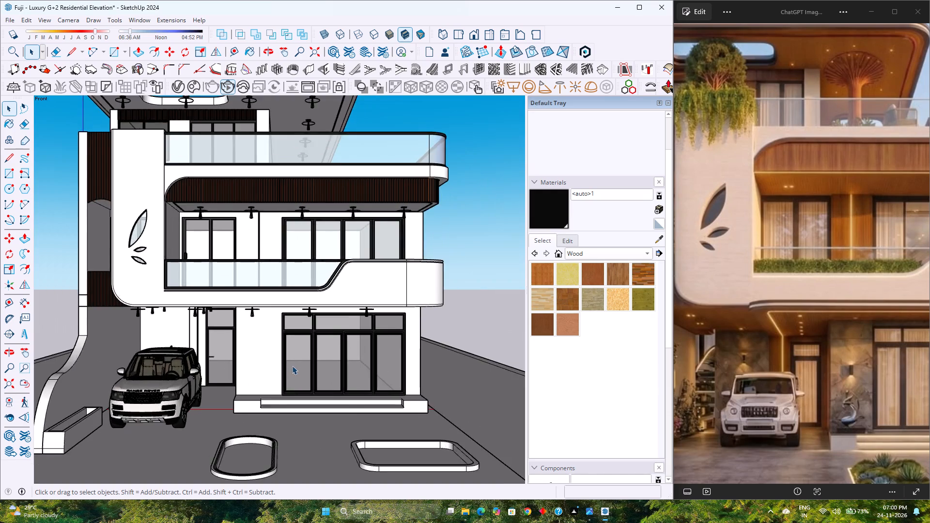
scroll(292, 366, down, 3)
scroll(275, 361, up, 3)
scroll(275, 361, down, 3)
scroll(270, 343, up, 3)
scroll(270, 343, down, 4)
scroll(255, 323, up, 5)
scroll(255, 323, down, 5)
scroll(255, 323, up, 2)
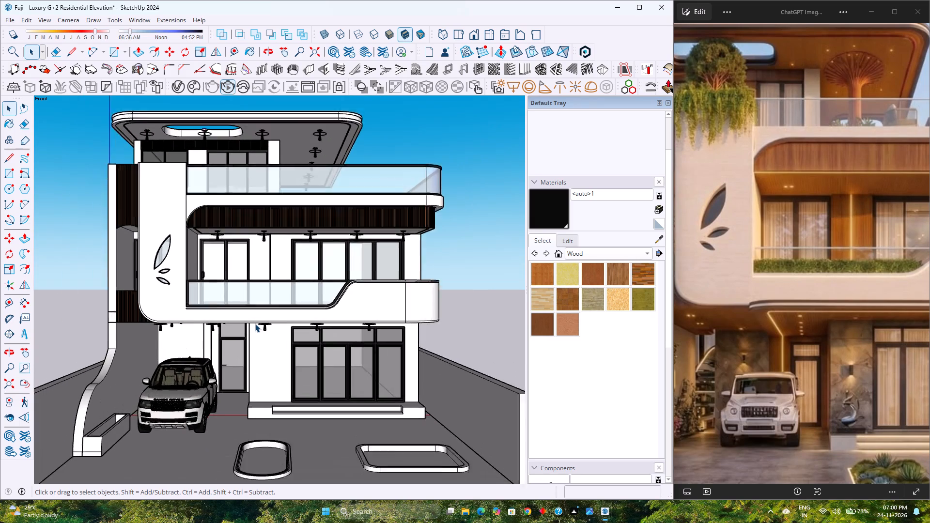
scroll(255, 323, up, 2)
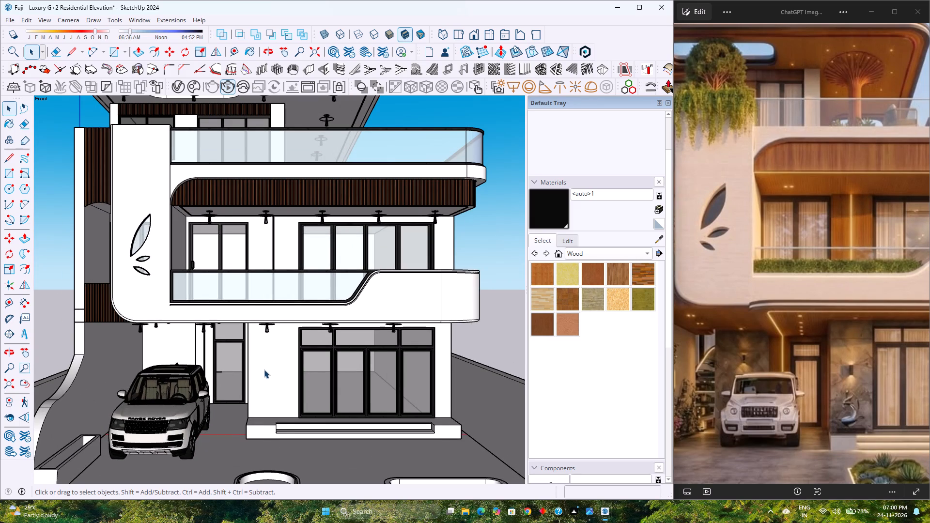
scroll(264, 369, down, 1)
scroll(264, 369, up, 2)
scroll(264, 369, down, 2)
Examine the facade, balcony undersides and front yard from low and raised angles, and restore the standard front view.
middle_click(263, 375)
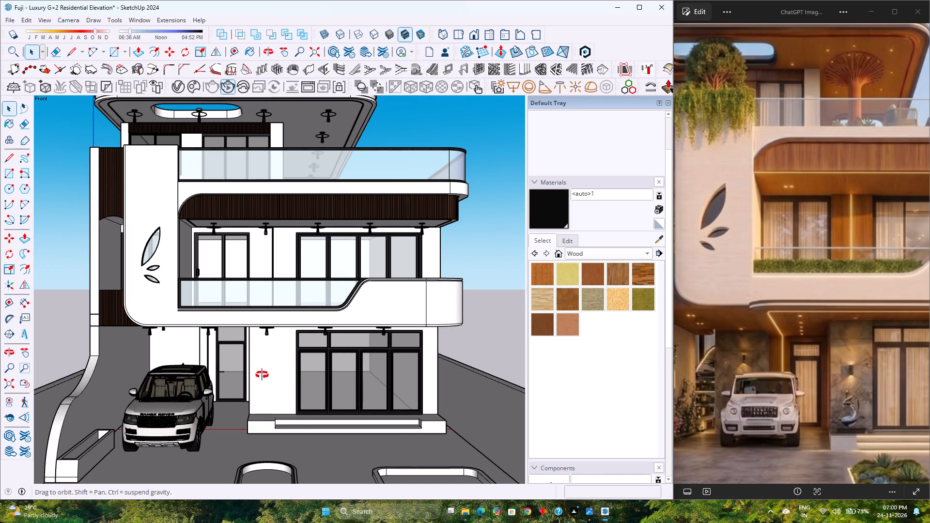
scroll(266, 372, up, 4)
scroll(266, 372, down, 4)
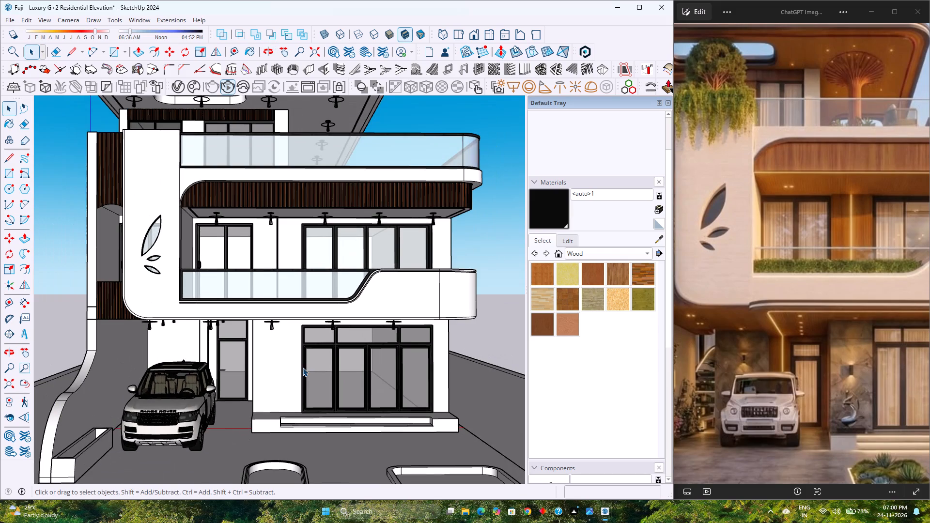
scroll(303, 368, down, 4)
scroll(278, 358, up, 5)
scroll(278, 358, down, 5)
scroll(292, 361, up, 4)
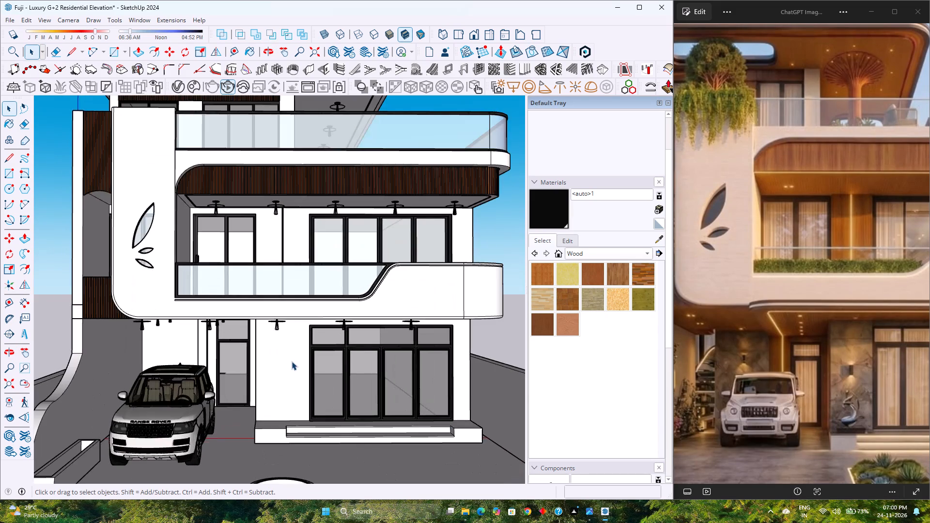
scroll(280, 369, up, 5)
scroll(280, 369, down, 8)
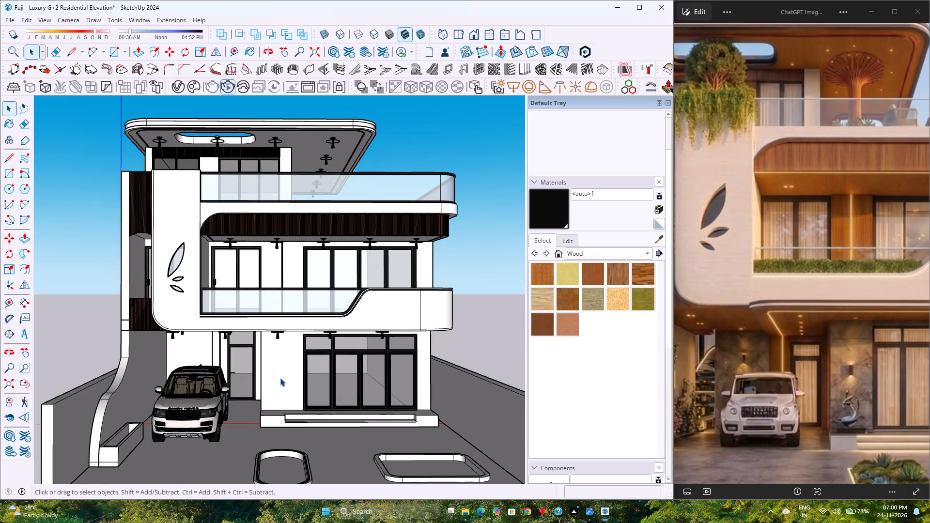
scroll(279, 380, down, 4)
scroll(276, 385, up, 4)
middle_drag(261, 394, 261, 376)
scroll(261, 376, up, 1)
scroll(261, 376, down, 2)
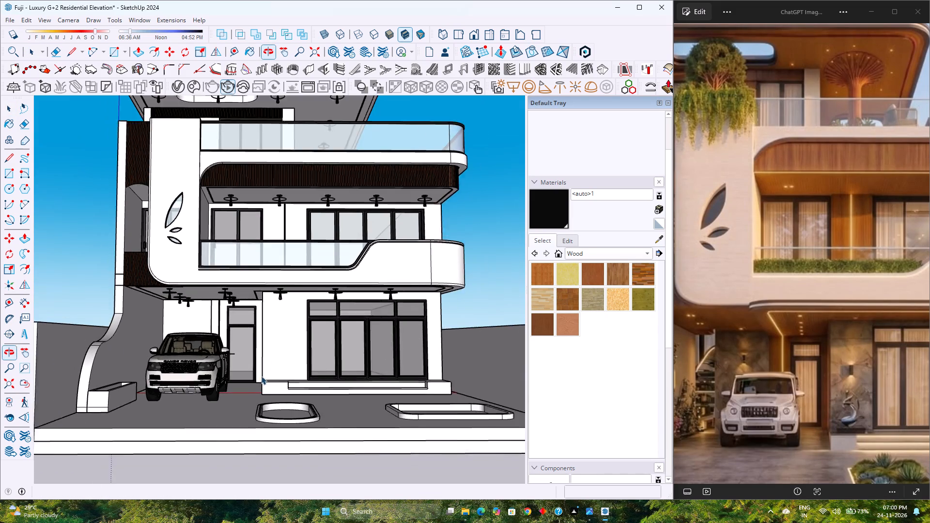
scroll(275, 348, up, 3)
scroll(275, 348, down, 4)
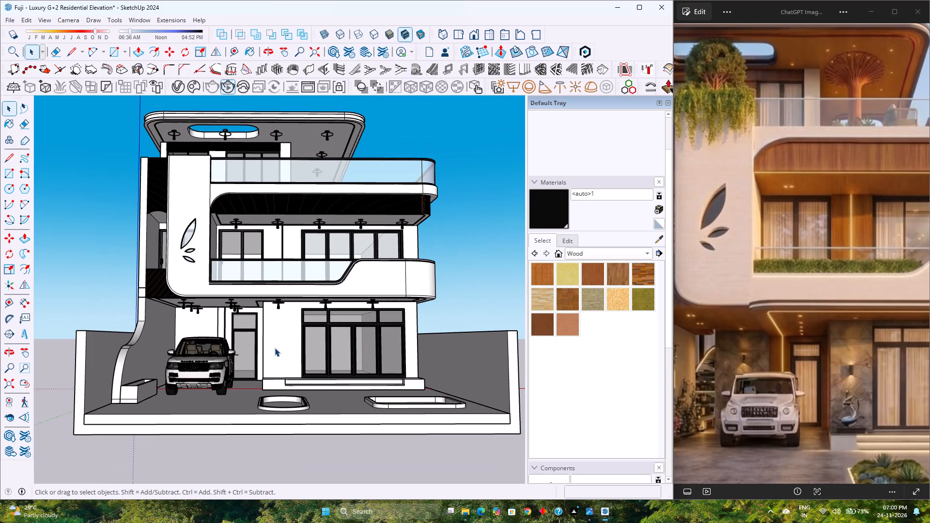
scroll(276, 360, up, 4)
scroll(276, 360, down, 3)
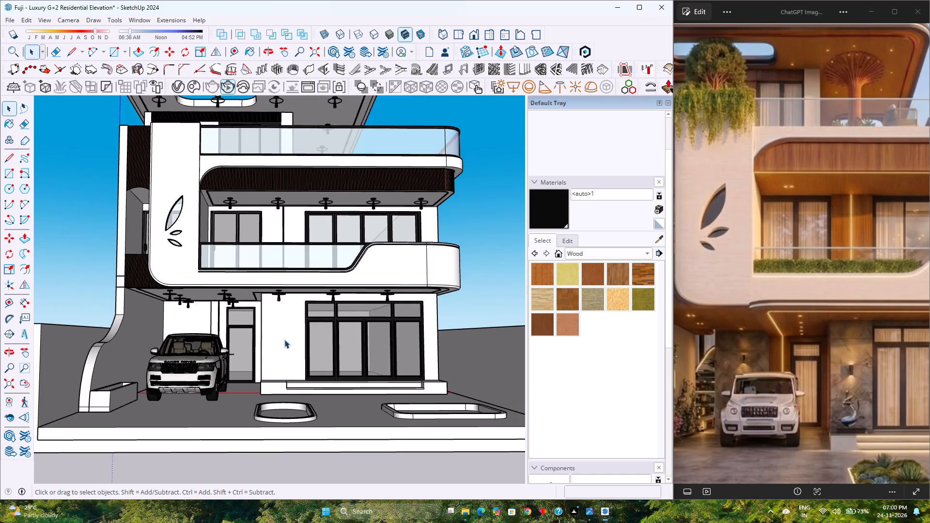
middle_drag(286, 334, 284, 392)
scroll(279, 370, down, 4)
middle_drag(283, 409, 269, 361)
scroll(270, 360, up, 2)
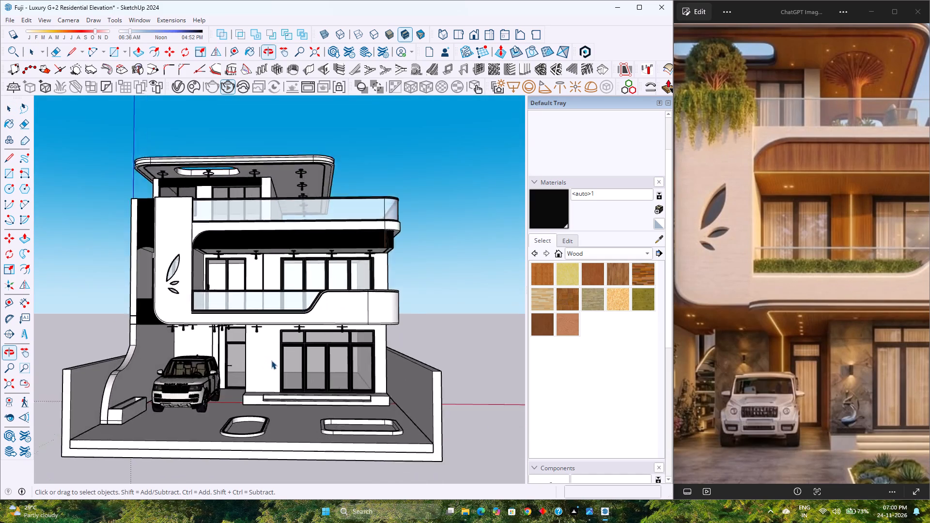
scroll(271, 360, up, 2)
click(479, 36)
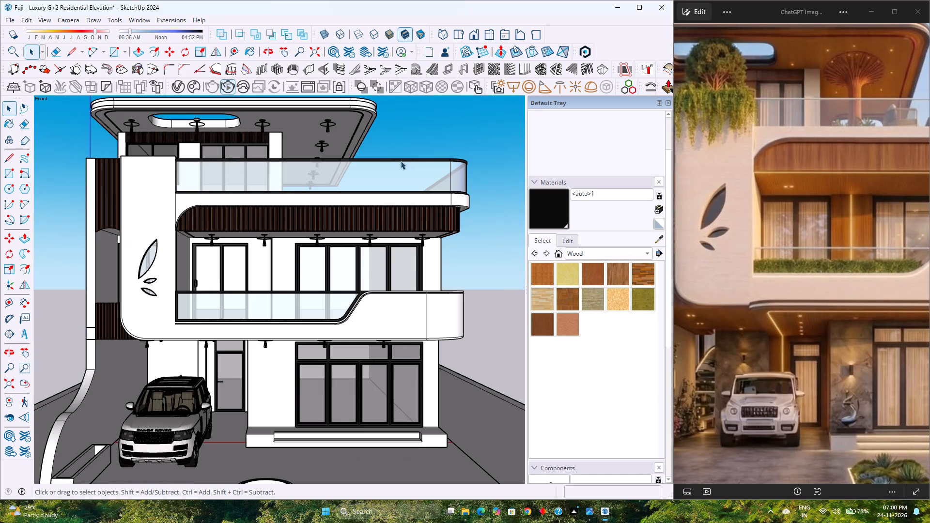
Examine the roof canopy, balconies and porch from slightly lower and higher front angles.
scroll(280, 329, down, 4)
middle_drag(272, 367, 274, 349)
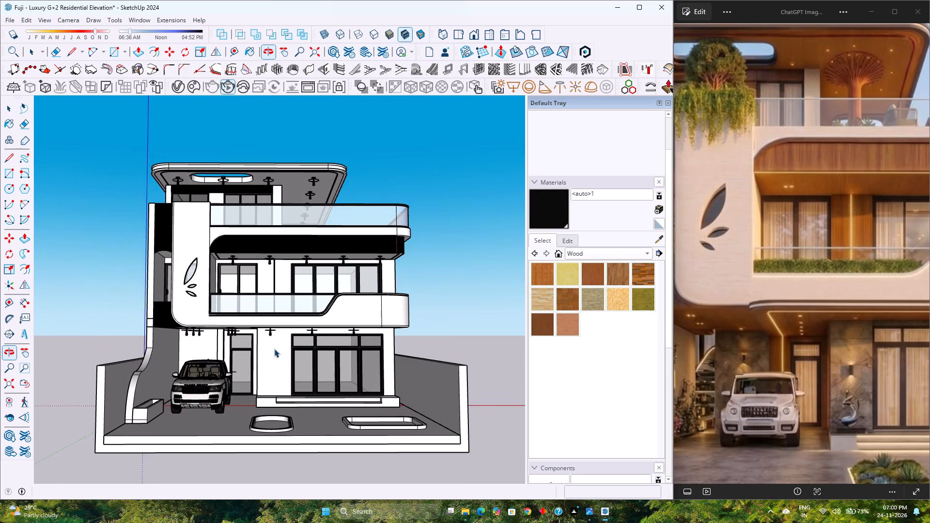
scroll(274, 349, up, 4)
scroll(274, 349, down, 4)
middle_drag(277, 333, 277, 340)
scroll(277, 339, up, 1)
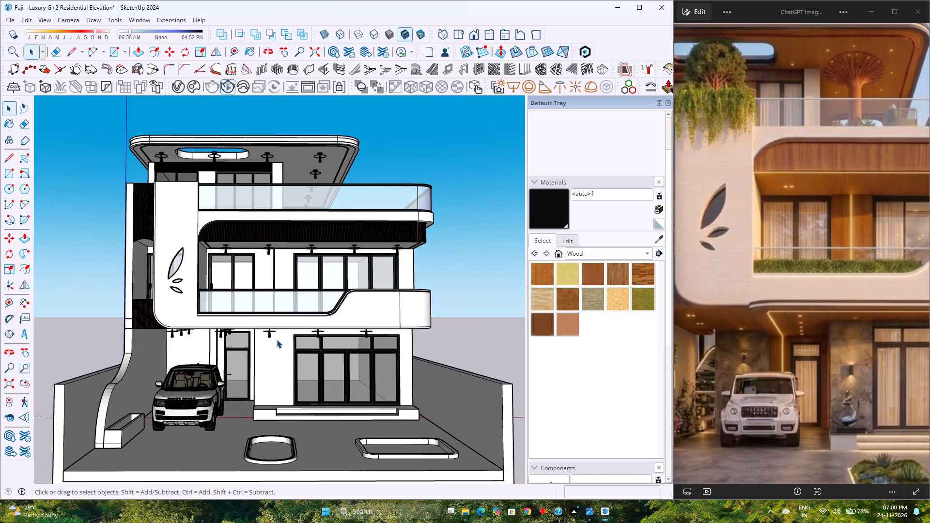
scroll(277, 339, up, 3)
scroll(277, 339, down, 2)
middle_click(277, 340)
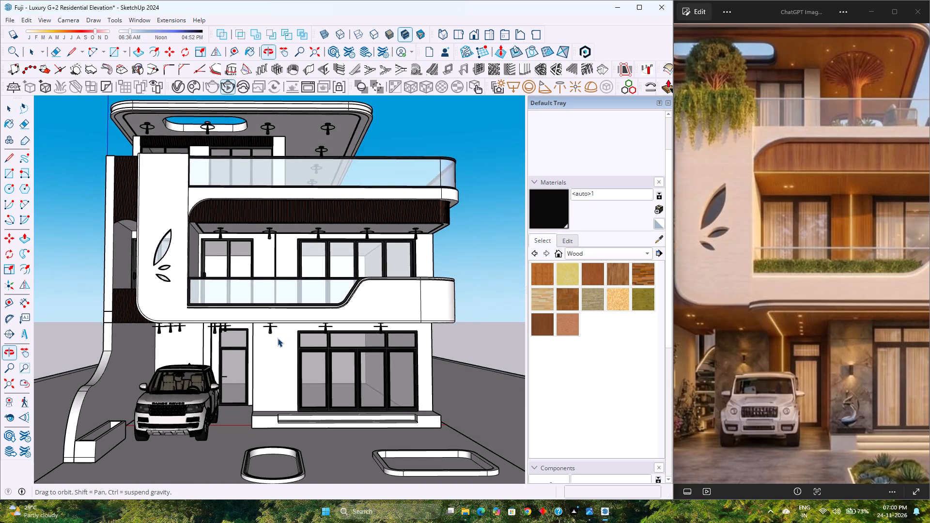
scroll(278, 338, up, 4)
scroll(278, 338, down, 4)
middle_drag(281, 315, 280, 337)
scroll(280, 337, down, 3)
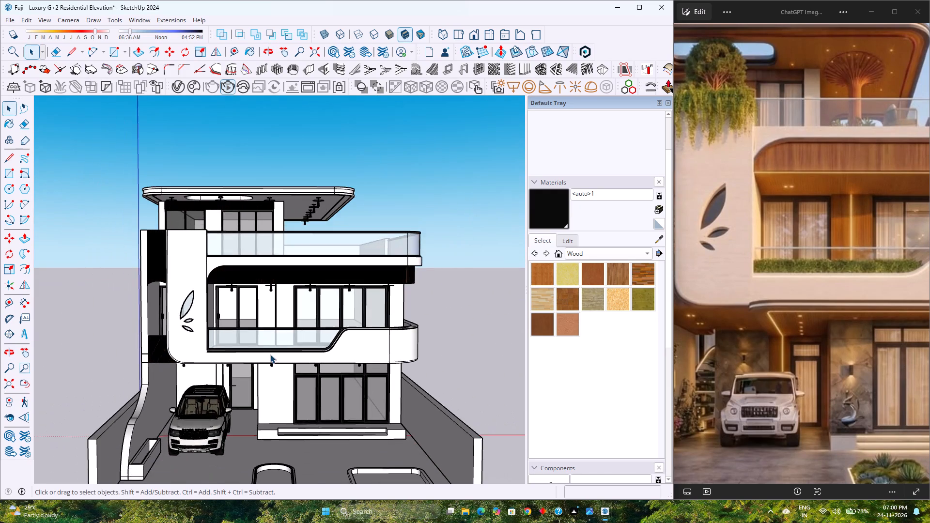
scroll(270, 354, up, 4)
scroll(271, 354, down, 3)
scroll(272, 355, up, 1)
middle_drag(272, 355, 278, 335)
middle_click(278, 335)
scroll(278, 335, up, 3)
scroll(278, 335, down, 5)
scroll(278, 335, up, 5)
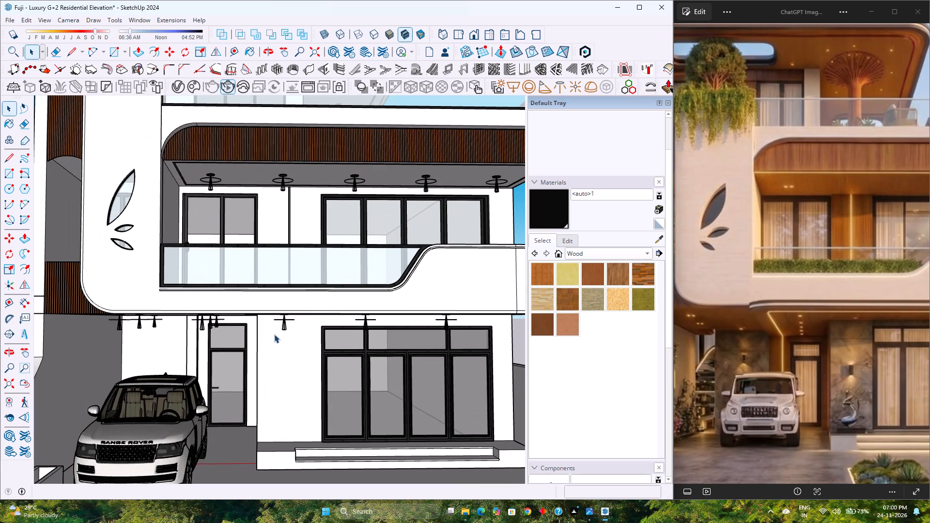
Examine the whole house and its balcony and porch spot lights from a slightly low angle, and restore the standard front view.
scroll(264, 324, down, 9)
scroll(274, 309, up, 4)
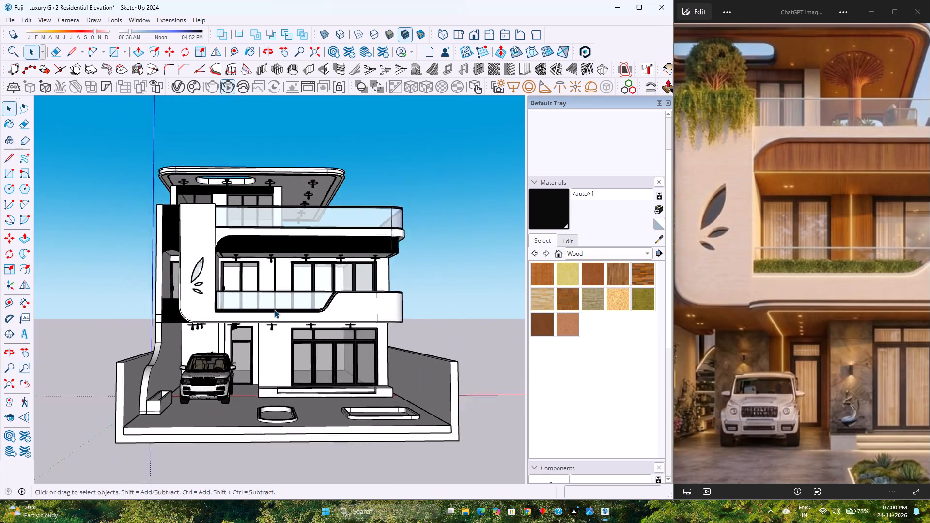
scroll(274, 309, up, 4)
scroll(274, 309, down, 4)
scroll(274, 309, up, 4)
scroll(274, 309, down, 4)
scroll(274, 309, up, 4)
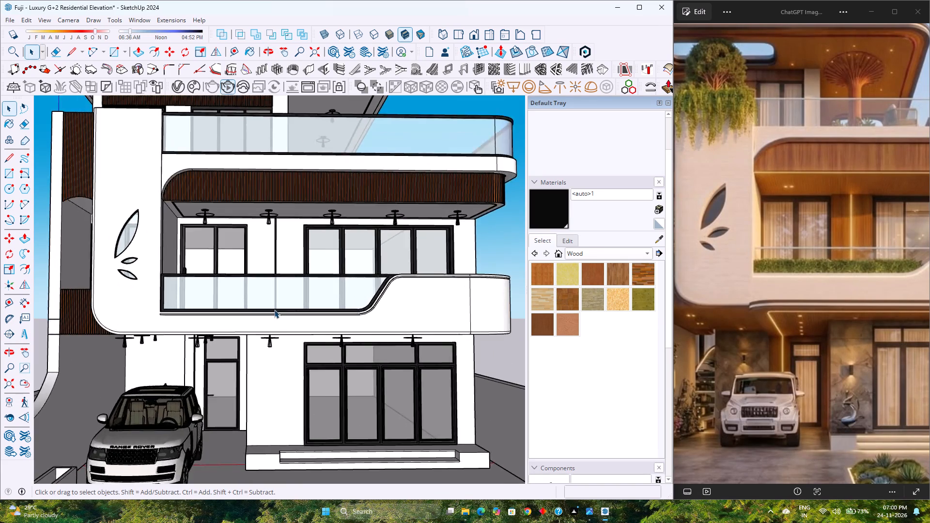
scroll(274, 309, down, 5)
scroll(274, 309, up, 6)
scroll(274, 309, down, 4)
scroll(275, 309, up, 4)
scroll(275, 309, down, 5)
scroll(275, 309, up, 5)
scroll(275, 309, down, 4)
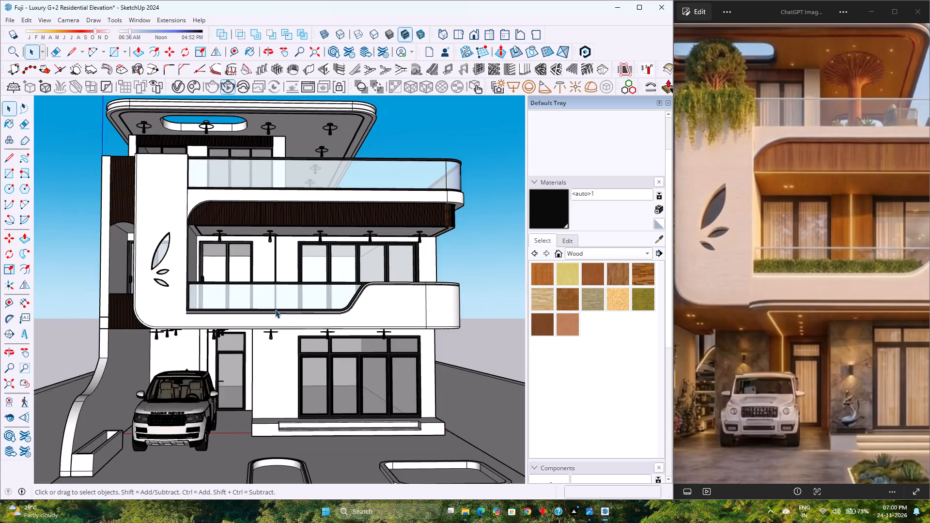
scroll(275, 309, up, 4)
scroll(275, 309, down, 5)
click(469, 39)
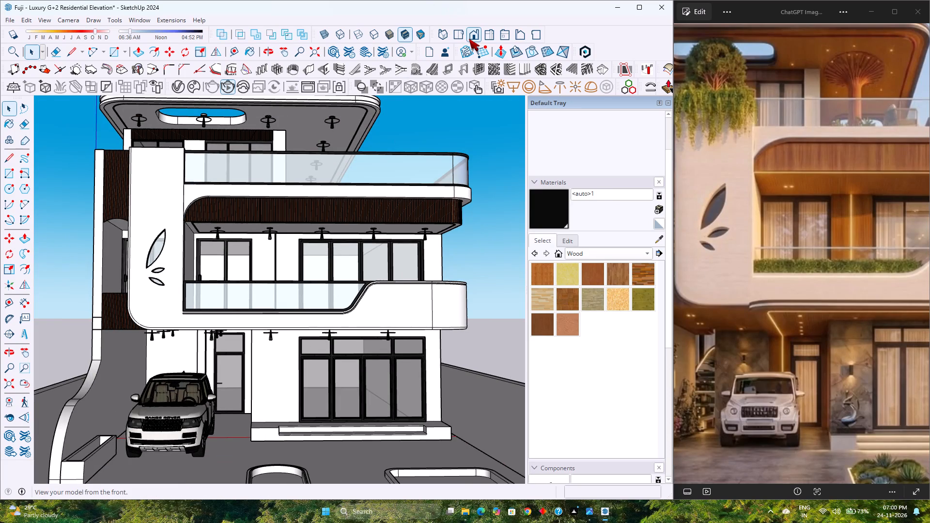
Examine the first-floor balcony, spot lights, entrance door, ground-floor windows and steps from closer up in the front view.
scroll(340, 335, down, 5)
scroll(340, 335, up, 5)
scroll(340, 335, down, 4)
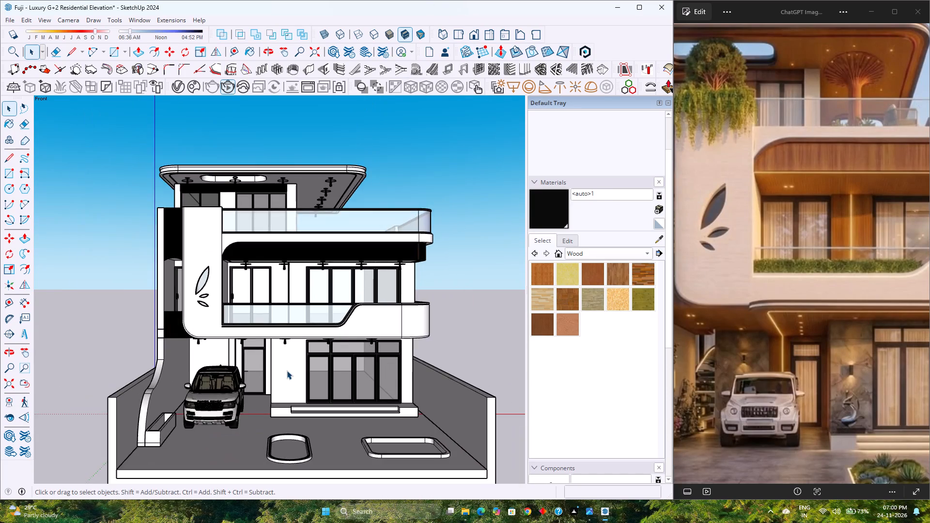
scroll(287, 370, up, 2)
scroll(287, 368, down, 5)
scroll(278, 346, up, 7)
scroll(311, 354, down, 2)
scroll(313, 370, up, 3)
scroll(313, 370, down, 3)
scroll(313, 370, up, 4)
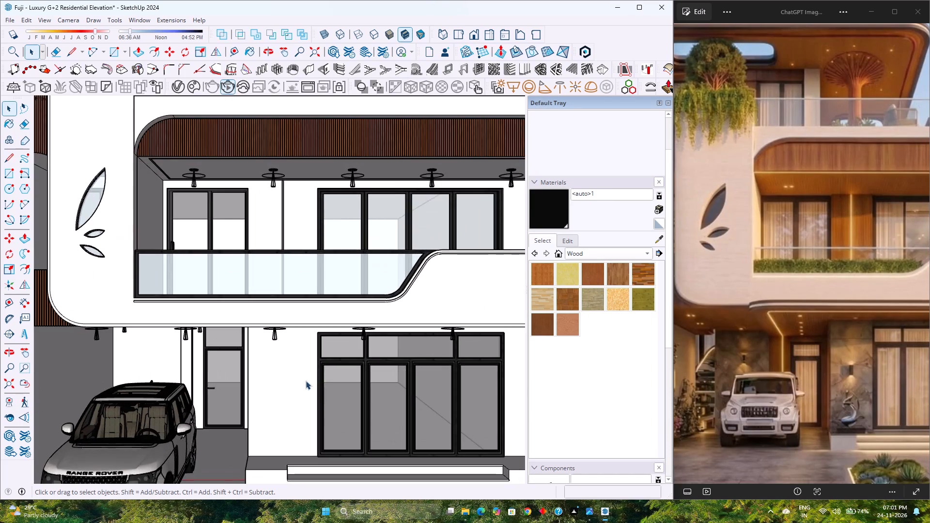
scroll(272, 386, down, 5)
scroll(272, 386, up, 5)
scroll(272, 386, down, 5)
scroll(278, 409, up, 5)
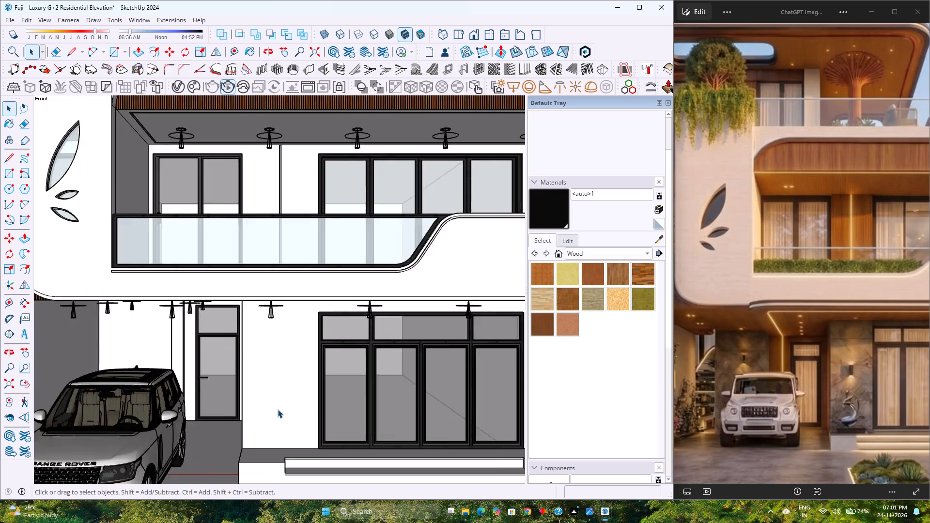
scroll(278, 409, down, 5)
scroll(278, 434, up, 4)
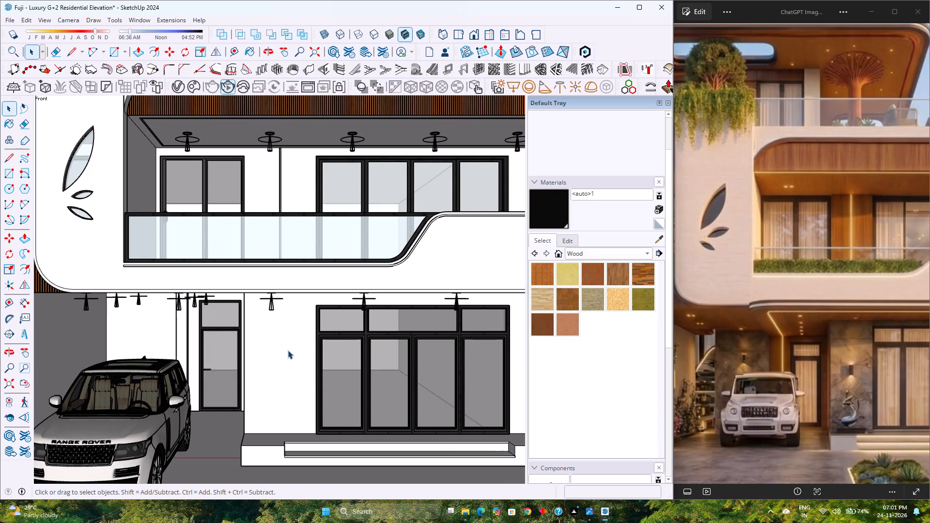
Restore the standard front view fitted to the whole model and examine the full house elevation.
scroll(288, 350, down, 9)
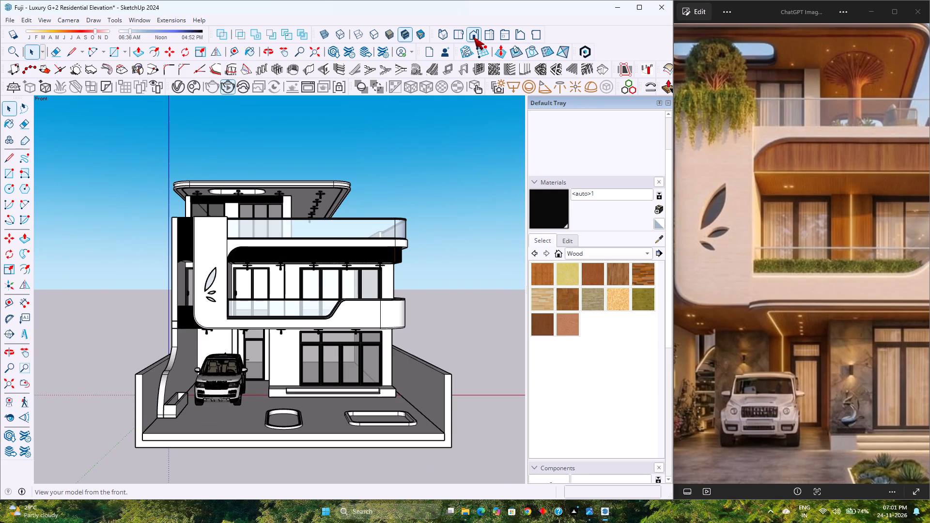
click(474, 37)
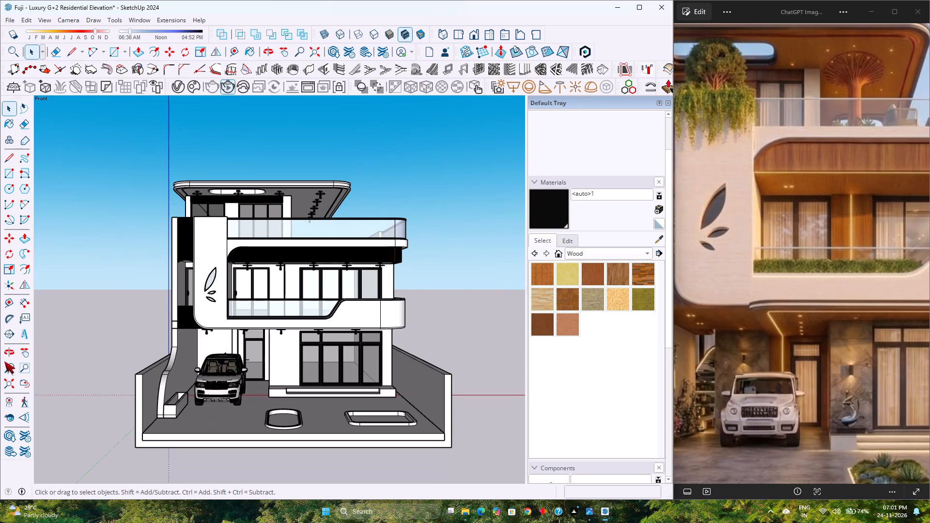
click(11, 385)
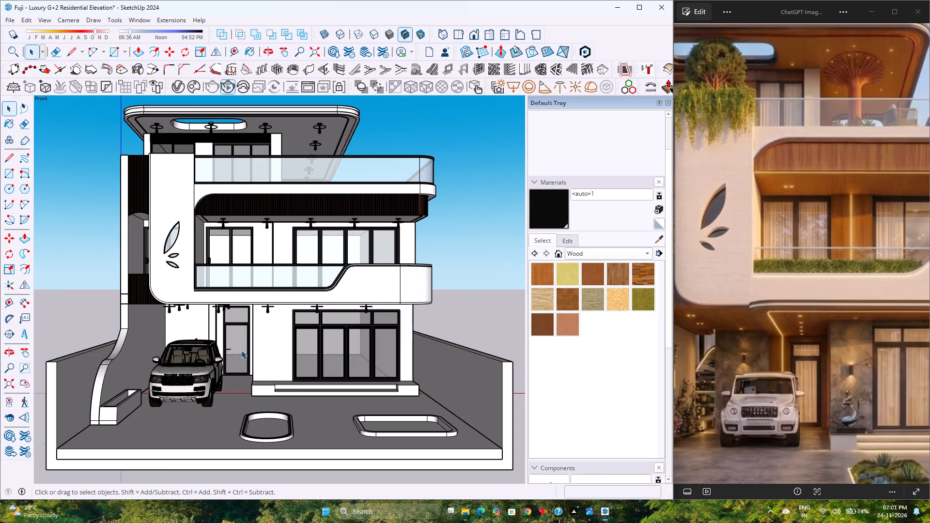
scroll(262, 338, down, 2)
scroll(262, 338, up, 1)
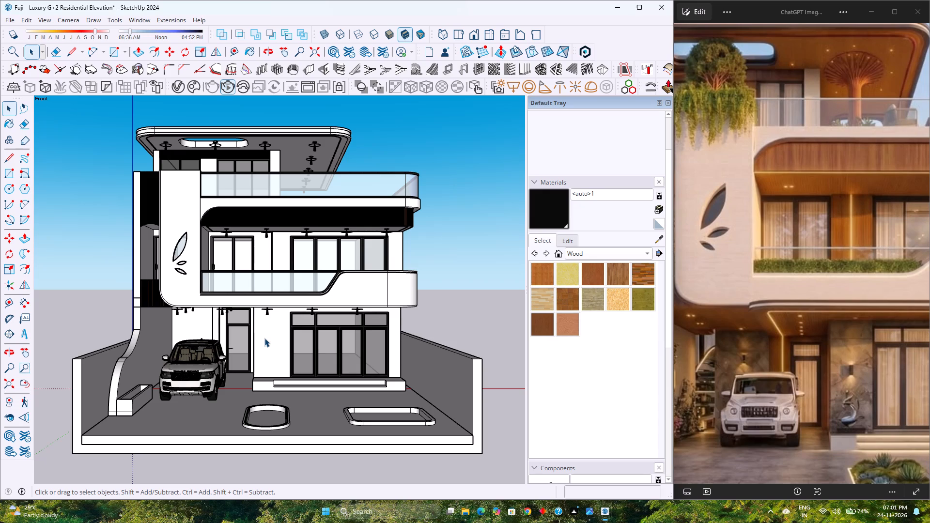
scroll(264, 338, up, 2)
scroll(264, 337, down, 5)
scroll(264, 337, up, 2)
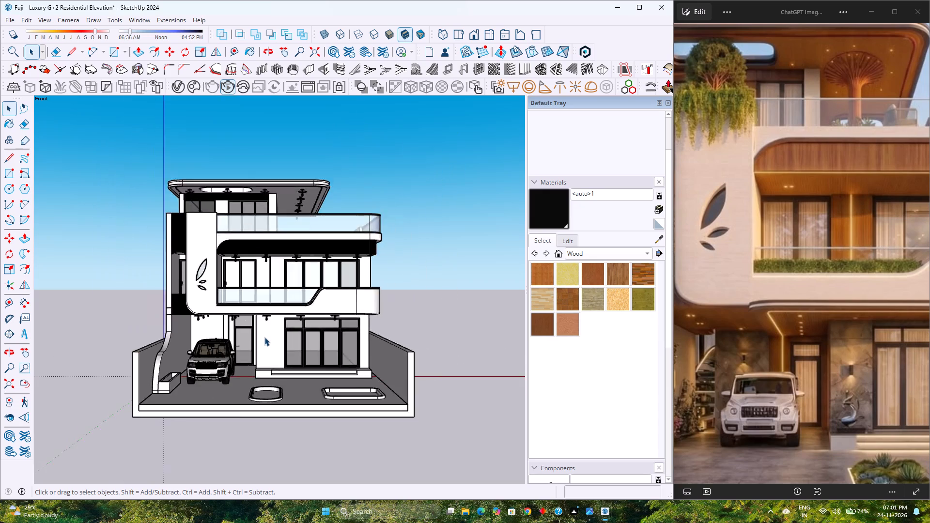
scroll(264, 337, up, 4)
scroll(264, 337, down, 5)
scroll(264, 337, up, 5)
scroll(264, 336, down, 6)
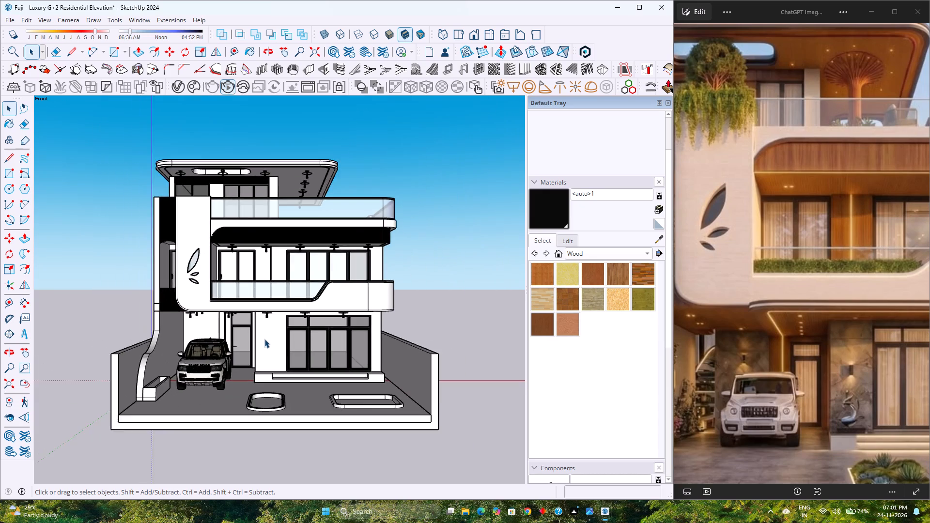
scroll(264, 339, up, 5)
scroll(264, 339, down, 6)
scroll(264, 339, up, 6)
scroll(264, 339, down, 5)
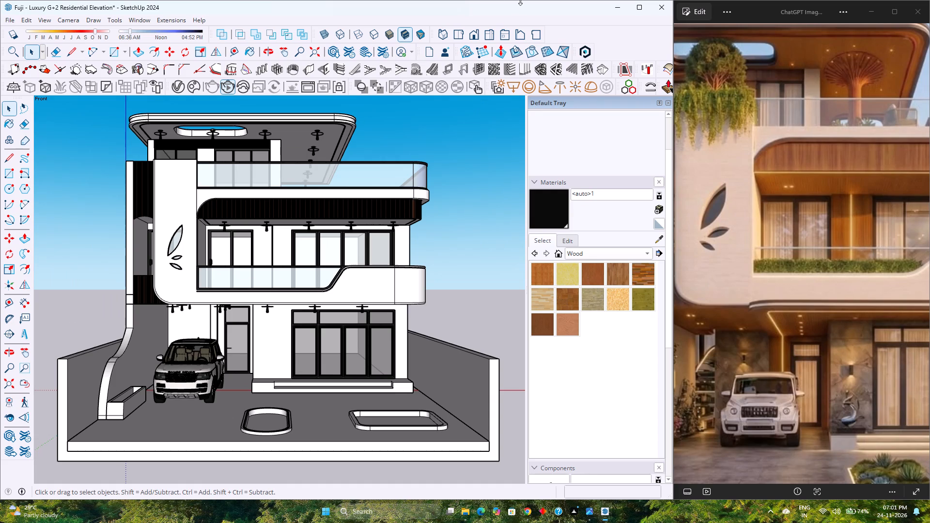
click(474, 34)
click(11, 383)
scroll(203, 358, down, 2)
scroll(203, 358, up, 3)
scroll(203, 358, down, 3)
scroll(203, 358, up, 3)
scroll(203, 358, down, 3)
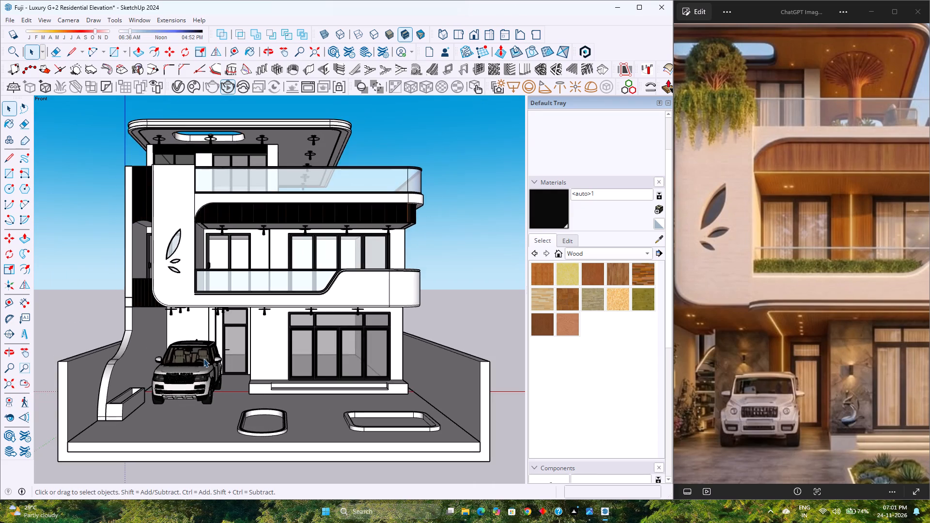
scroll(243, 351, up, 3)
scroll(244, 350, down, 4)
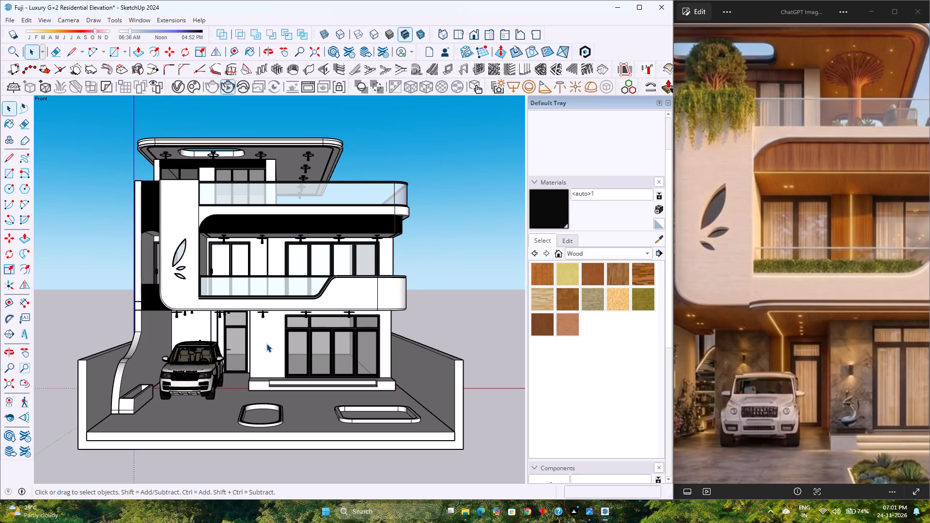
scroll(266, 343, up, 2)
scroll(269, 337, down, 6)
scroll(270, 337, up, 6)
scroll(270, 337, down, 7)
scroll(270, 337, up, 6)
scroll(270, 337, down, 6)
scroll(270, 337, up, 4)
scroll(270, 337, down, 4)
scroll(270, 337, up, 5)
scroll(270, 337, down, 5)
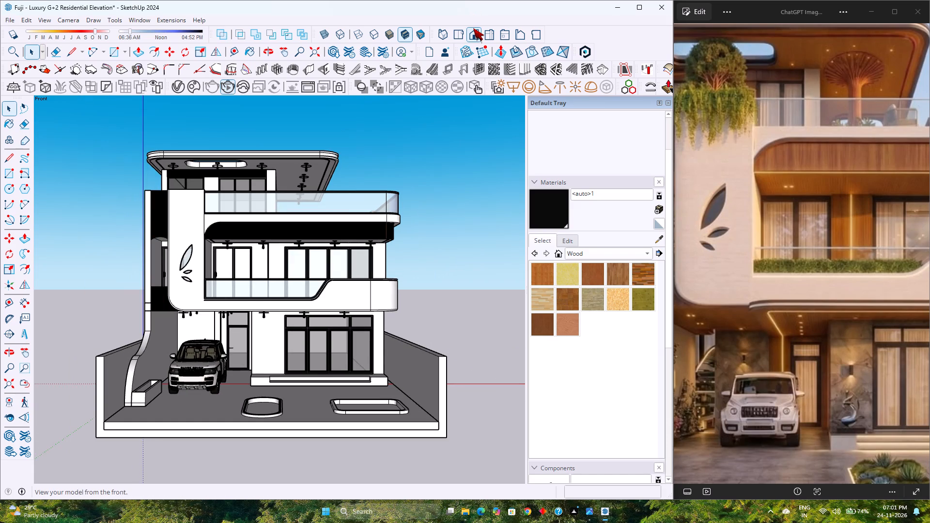
Examine the balconies, leaf-shaped wall cutouts, parked car and entrance steps from the front and from raised angles.
click(473, 28)
click(15, 388)
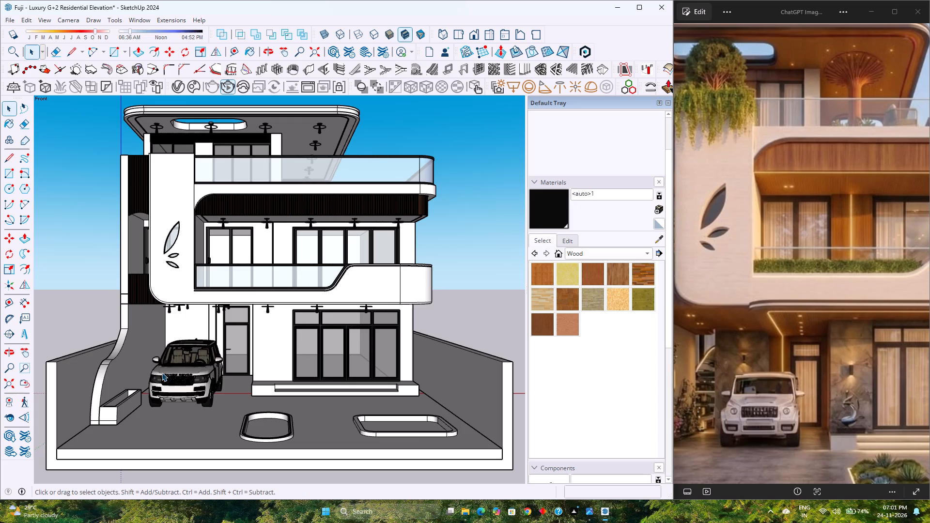
scroll(210, 356, down, 3)
scroll(210, 356, up, 3)
scroll(210, 356, down, 3)
scroll(210, 356, up, 3)
scroll(286, 354, up, 1)
scroll(287, 354, down, 3)
scroll(287, 354, up, 7)
scroll(287, 354, down, 4)
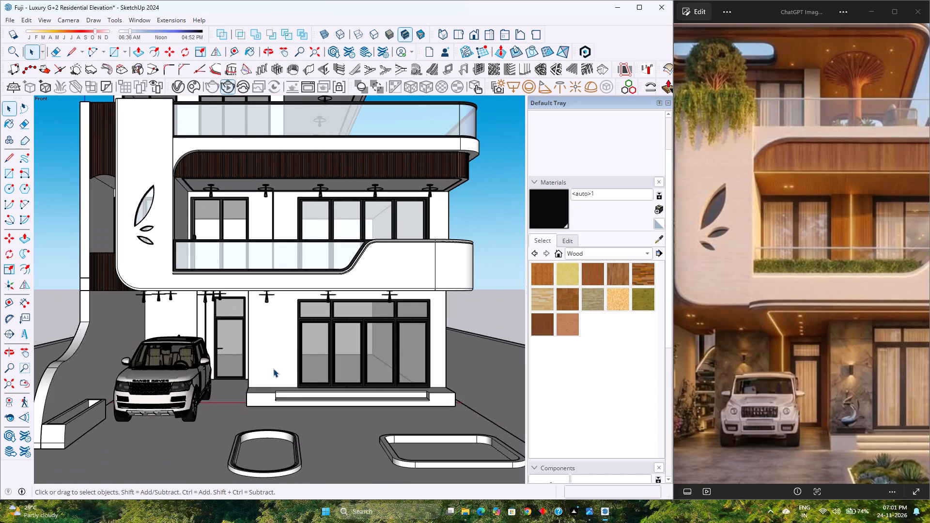
scroll(273, 369, up, 4)
middle_drag(273, 369, 288, 404)
middle_click(288, 404)
scroll(285, 395, down, 3)
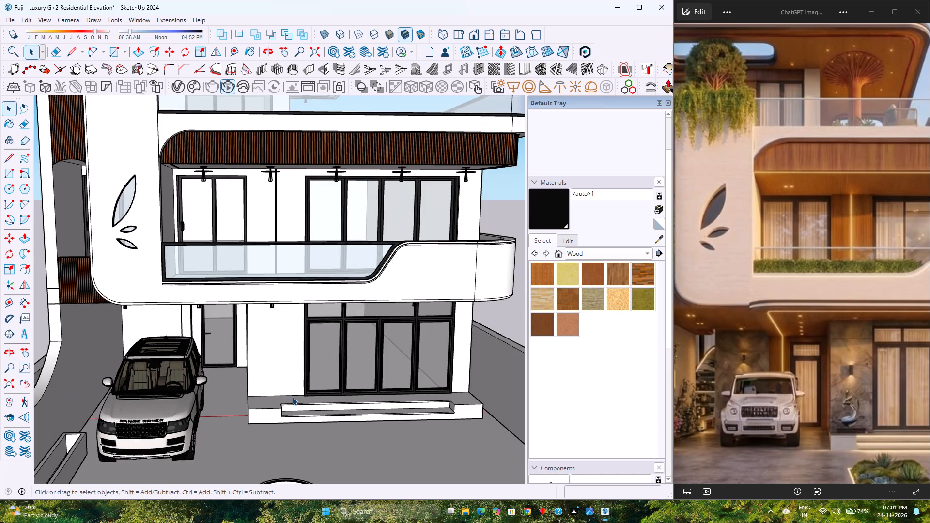
middle_drag(292, 397, 243, 353)
middle_click(243, 351)
scroll(245, 350, down, 4)
scroll(162, 305, up, 1)
middle_drag(162, 305, 240, 370)
scroll(240, 370, down, 4)
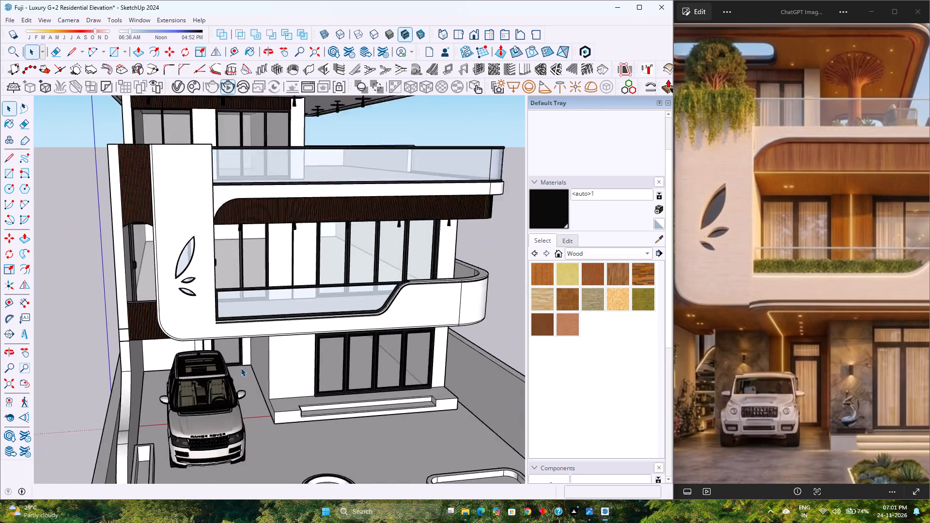
scroll(241, 367, down, 4)
Restore the standard front view and examine the porch spot lights, entrance door and ground-floor windows from closer up.
click(476, 41)
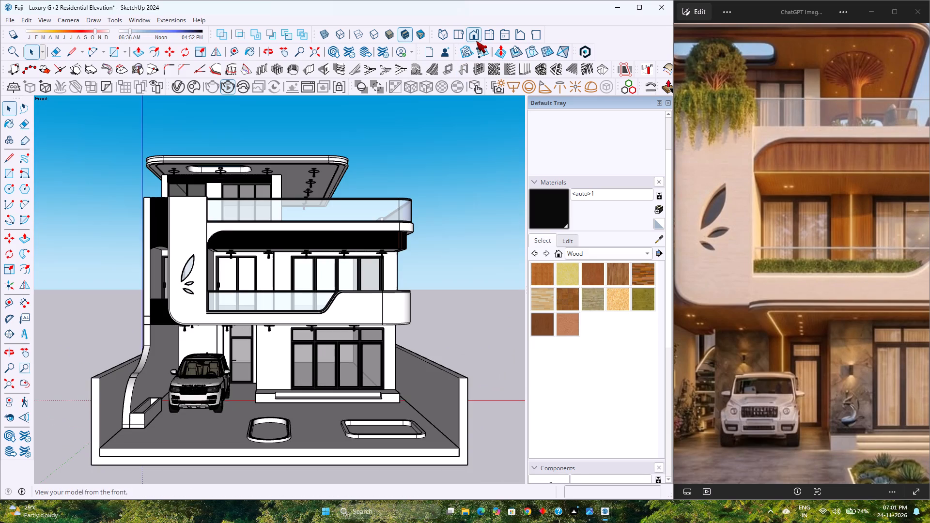
scroll(265, 362, up, 8)
scroll(265, 362, down, 4)
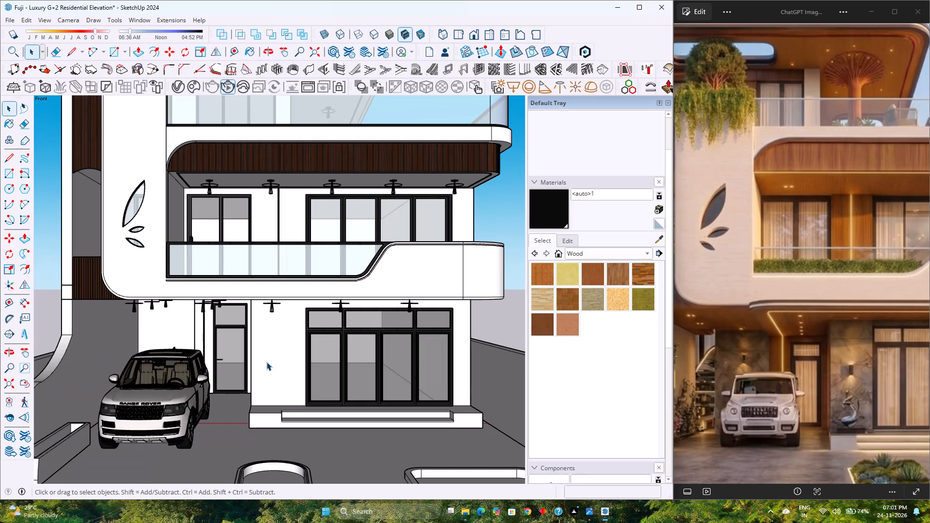
scroll(279, 393, up, 4)
scroll(260, 427, up, 4)
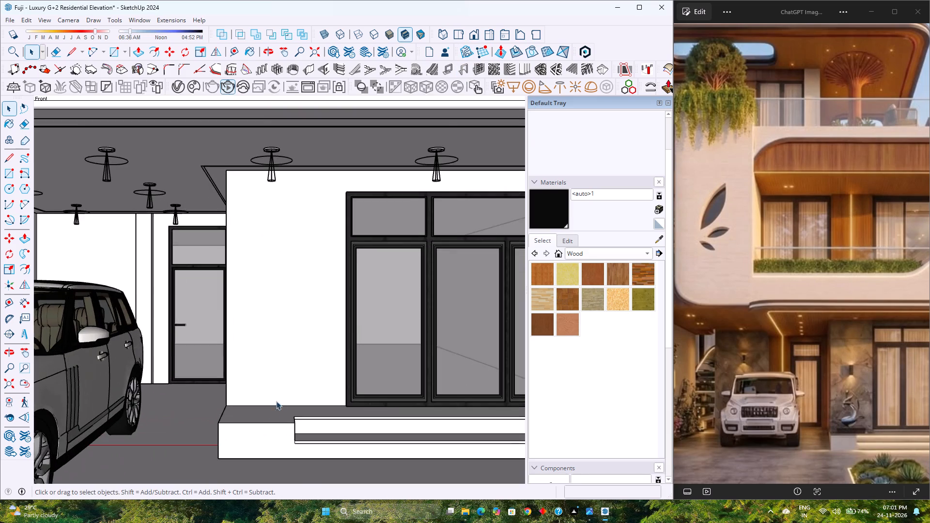
scroll(282, 395, up, 4)
scroll(282, 394, down, 4)
middle_drag(311, 327, 313, 382)
middle_click(313, 382)
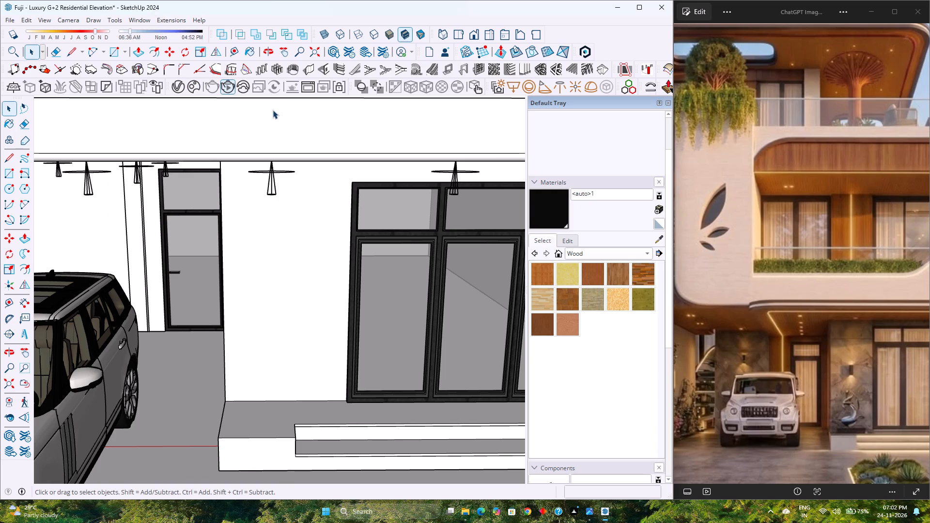
scroll(272, 364, down, 3)
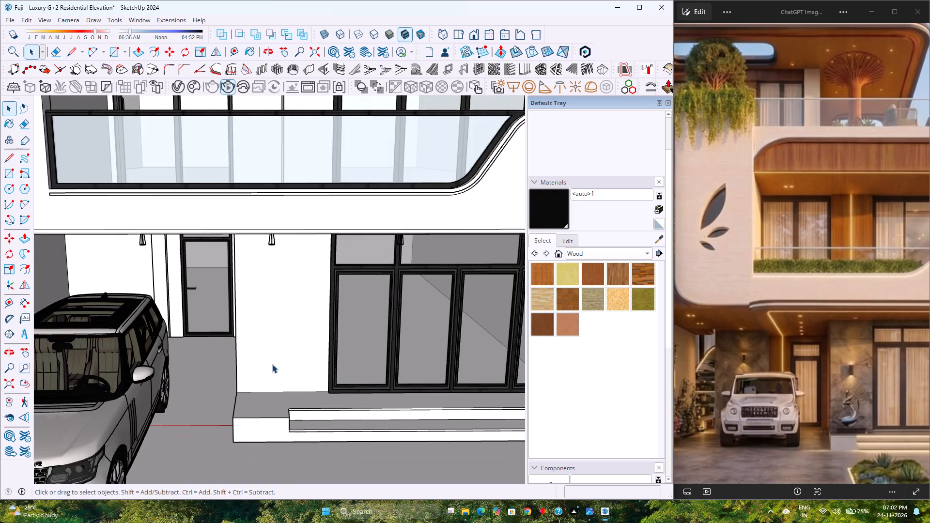
scroll(272, 364, down, 14)
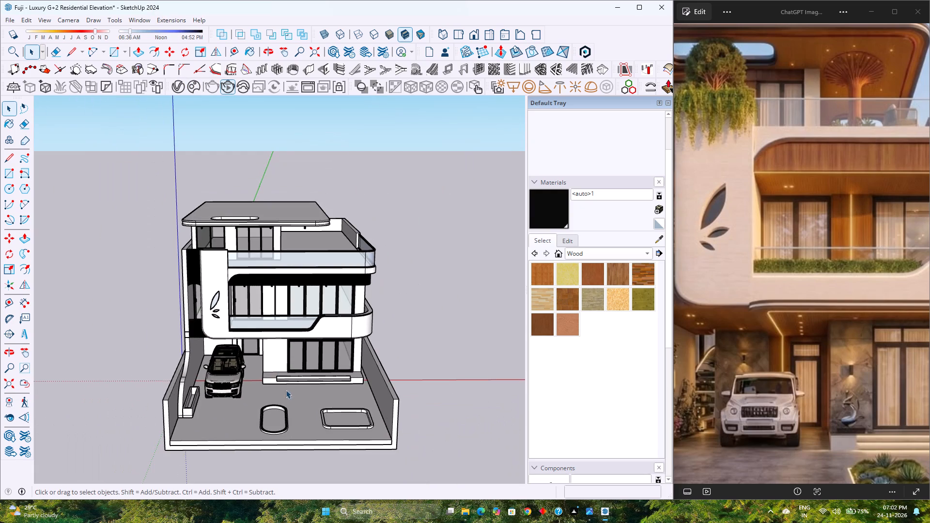
Examine the front facade from slightly raised and low angles, including the porch ceiling lights, ground-floor windows and steps.
middle_drag(286, 390, 263, 351)
middle_drag(263, 348, 263, 331)
middle_drag(263, 331, 281, 365)
scroll(284, 325, up, 8)
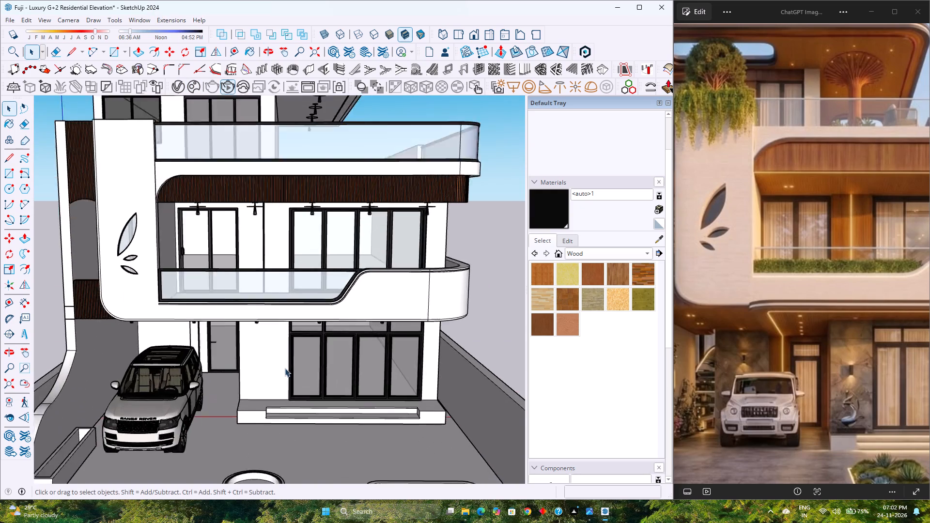
scroll(285, 368, down, 3)
middle_drag(281, 384, 267, 358)
middle_click(267, 358)
scroll(265, 324, up, 3)
scroll(206, 340, up, 4)
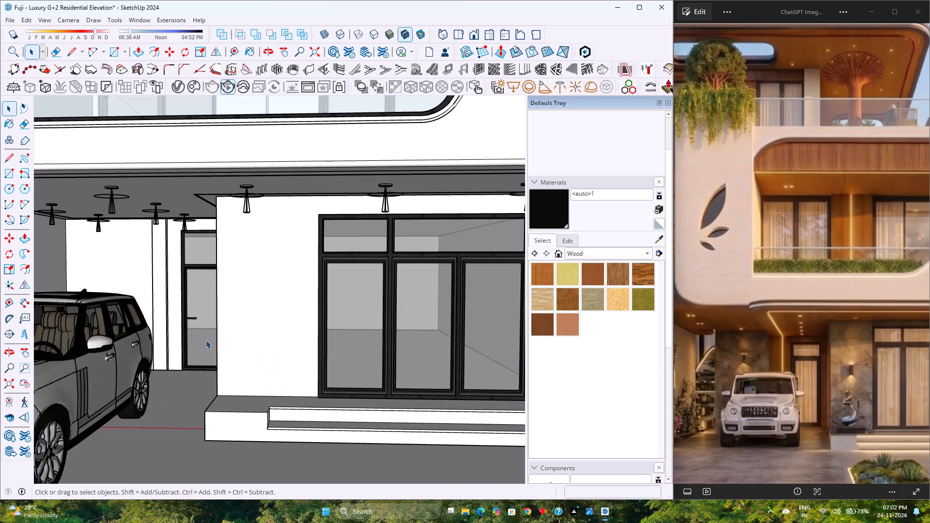
scroll(206, 340, up, 4)
scroll(206, 340, down, 13)
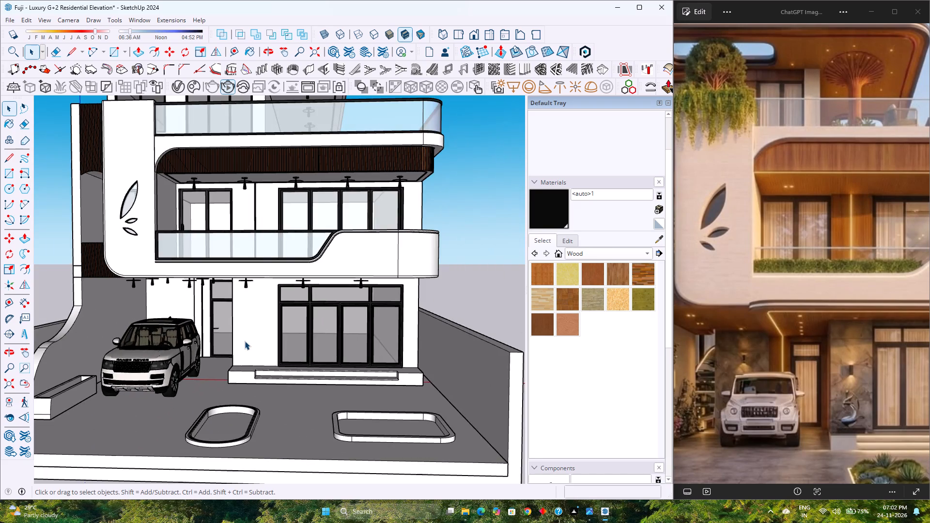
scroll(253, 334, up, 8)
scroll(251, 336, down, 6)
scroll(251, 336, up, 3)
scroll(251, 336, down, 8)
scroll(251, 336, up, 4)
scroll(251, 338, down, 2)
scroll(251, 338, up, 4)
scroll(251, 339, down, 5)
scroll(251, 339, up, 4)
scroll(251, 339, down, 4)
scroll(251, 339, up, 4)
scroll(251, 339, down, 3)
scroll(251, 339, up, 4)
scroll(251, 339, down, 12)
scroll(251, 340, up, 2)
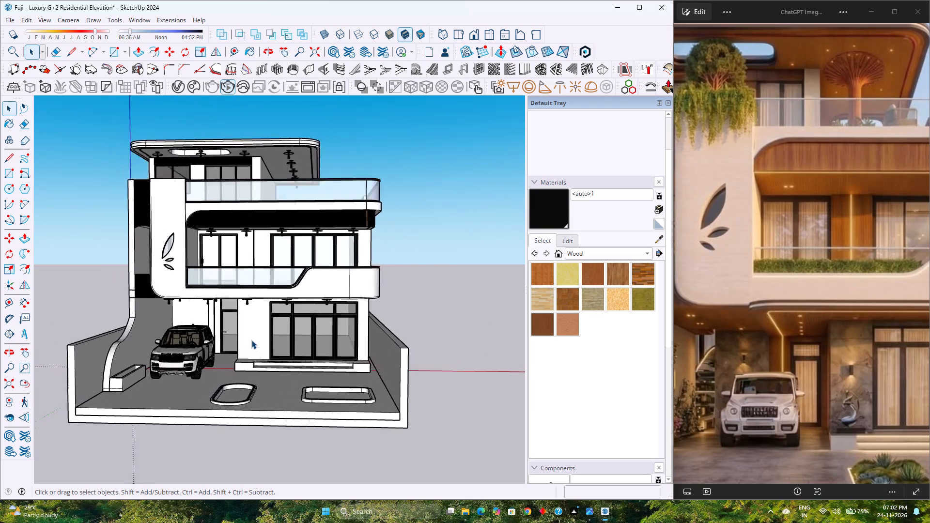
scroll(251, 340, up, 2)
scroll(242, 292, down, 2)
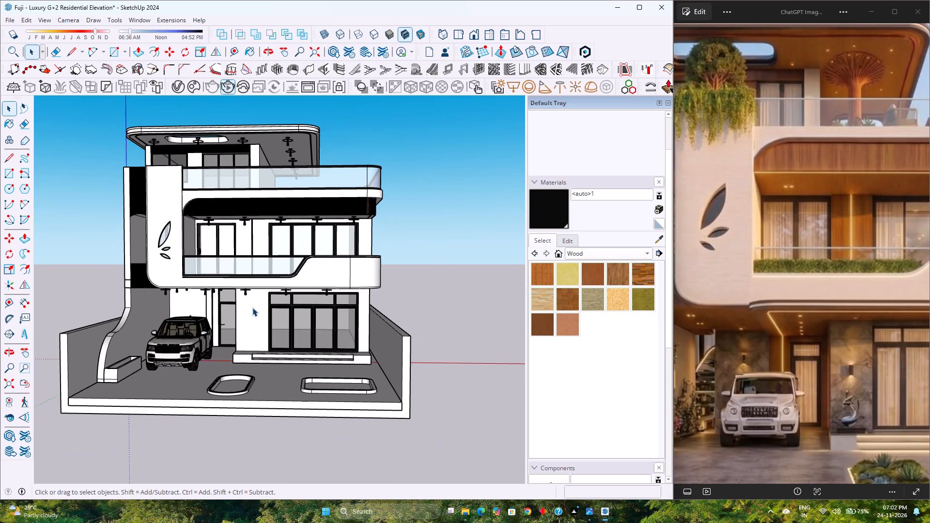
Examine the first-floor balcony, its spot lights, the car porch and the front yard from a slightly angled front view.
scroll(252, 305, up, 3)
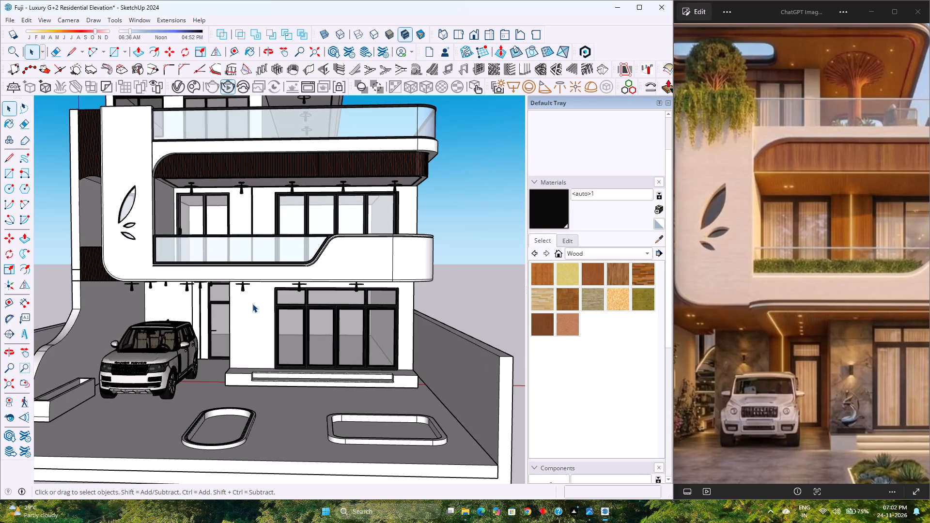
scroll(243, 327, up, 3)
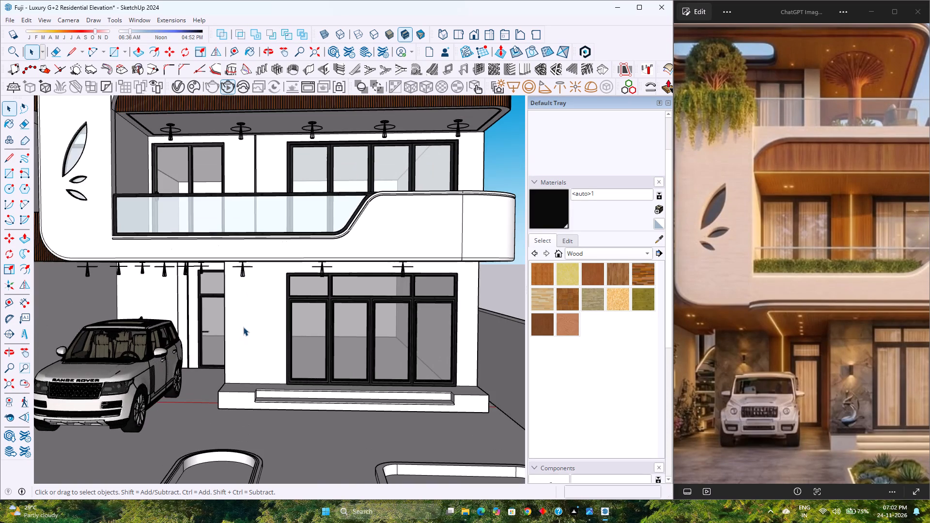
scroll(243, 327, down, 3)
scroll(243, 327, up, 4)
scroll(243, 327, down, 10)
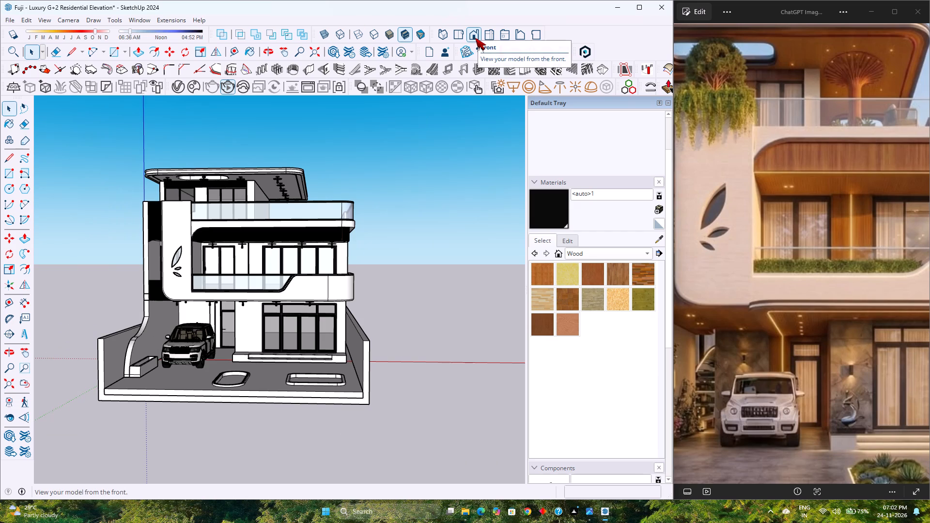
scroll(235, 317, up, 3)
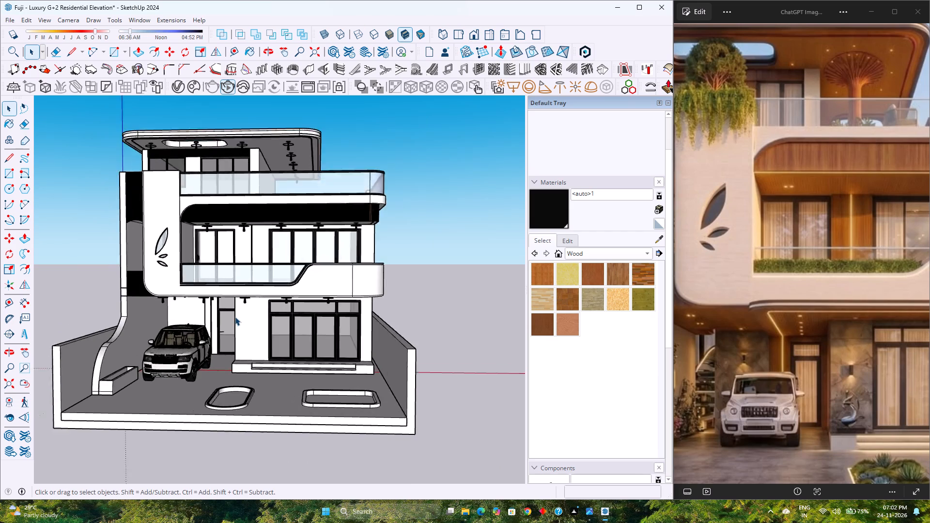
scroll(235, 317, down, 4)
scroll(235, 317, up, 10)
scroll(236, 317, down, 5)
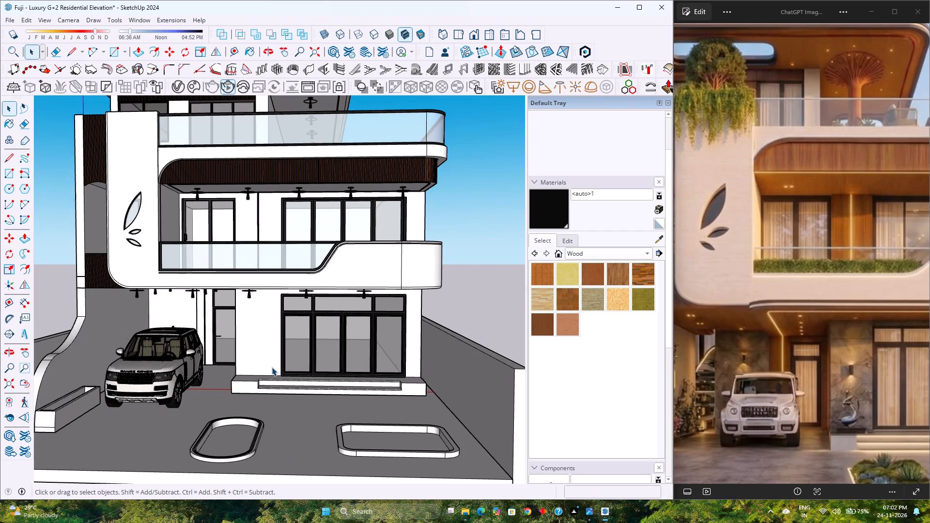
scroll(272, 367, up, 5)
scroll(272, 367, down, 4)
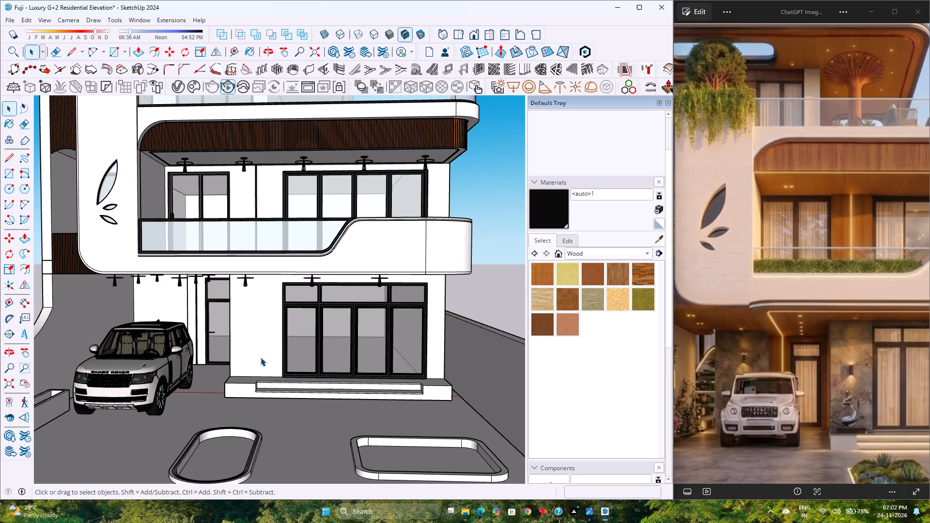
scroll(261, 354, up, 3)
scroll(261, 354, down, 3)
scroll(261, 354, up, 3)
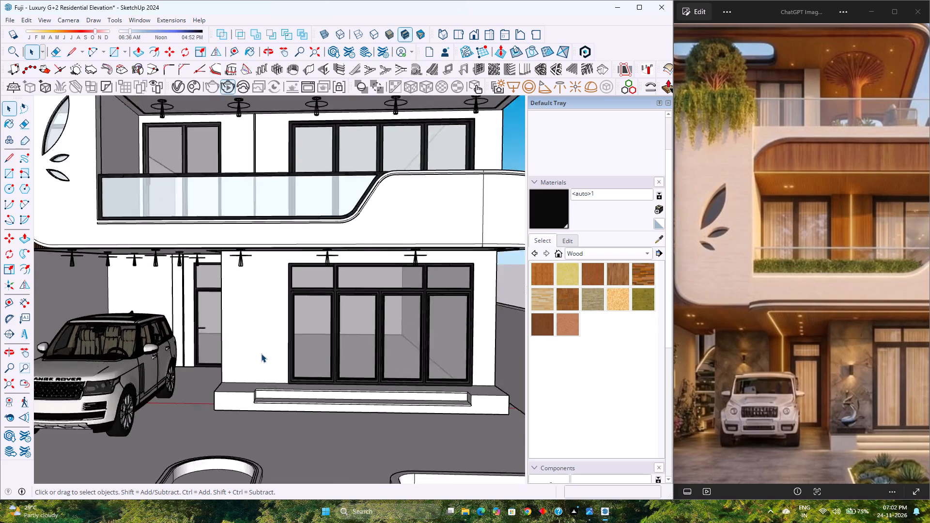
Examine the balcony and ground-floor facade from closer up, and restore the standard front view of the whole house.
scroll(261, 354, down, 3)
scroll(261, 354, up, 3)
scroll(261, 354, down, 4)
scroll(261, 354, up, 4)
scroll(261, 354, down, 3)
scroll(261, 354, up, 4)
scroll(261, 354, down, 3)
scroll(261, 354, up, 3)
scroll(261, 354, down, 4)
scroll(261, 354, up, 4)
scroll(261, 354, down, 1)
scroll(261, 354, up, 4)
scroll(261, 353, down, 8)
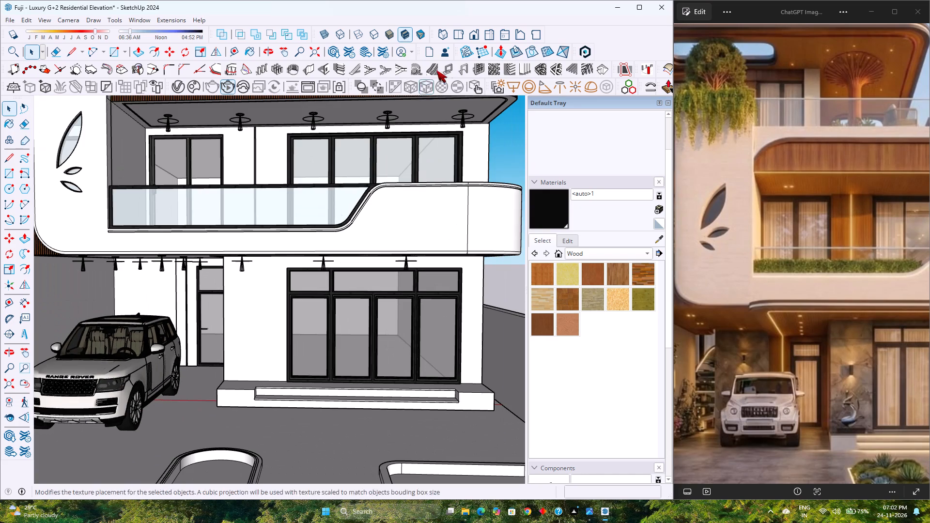
click(468, 39)
scroll(265, 289, down, 5)
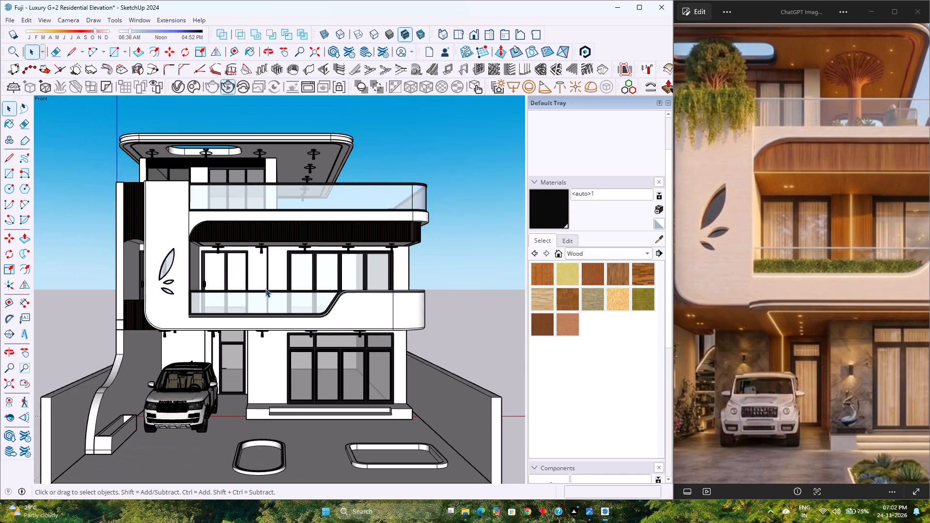
Examine the front facade from a slightly angled front view and fit the whole model in view.
scroll(270, 328, up, 5)
scroll(270, 328, down, 5)
scroll(282, 377, up, 4)
scroll(282, 371, down, 5)
scroll(282, 379, up, 2)
middle_drag(279, 379, 270, 366)
scroll(270, 365, down, 2)
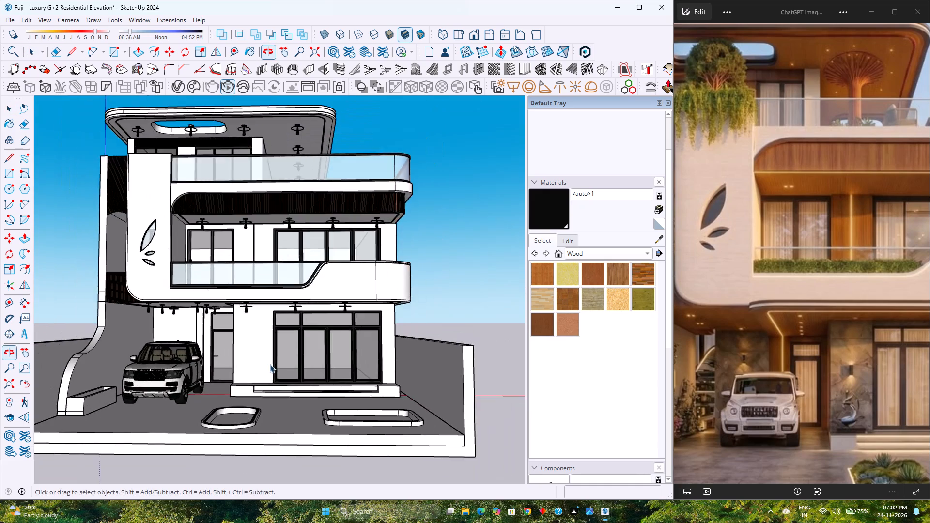
scroll(270, 364, down, 3)
click(10, 387)
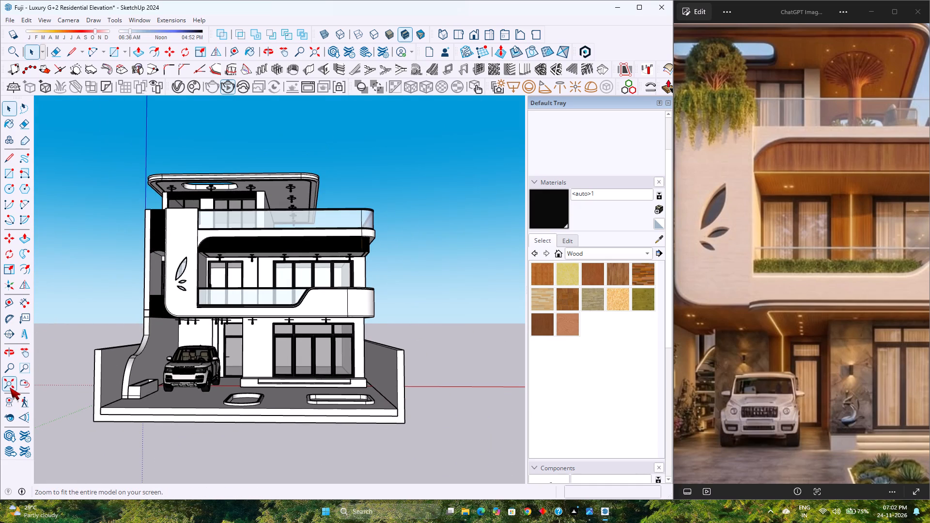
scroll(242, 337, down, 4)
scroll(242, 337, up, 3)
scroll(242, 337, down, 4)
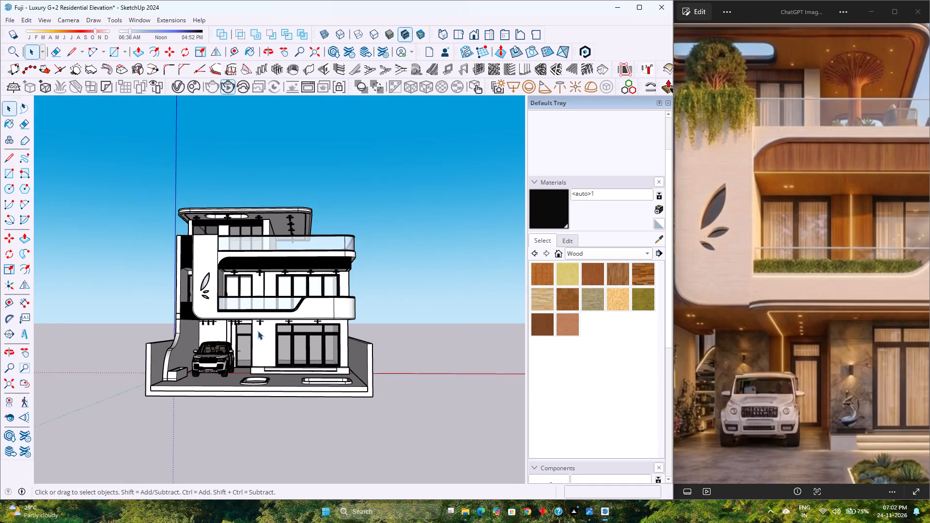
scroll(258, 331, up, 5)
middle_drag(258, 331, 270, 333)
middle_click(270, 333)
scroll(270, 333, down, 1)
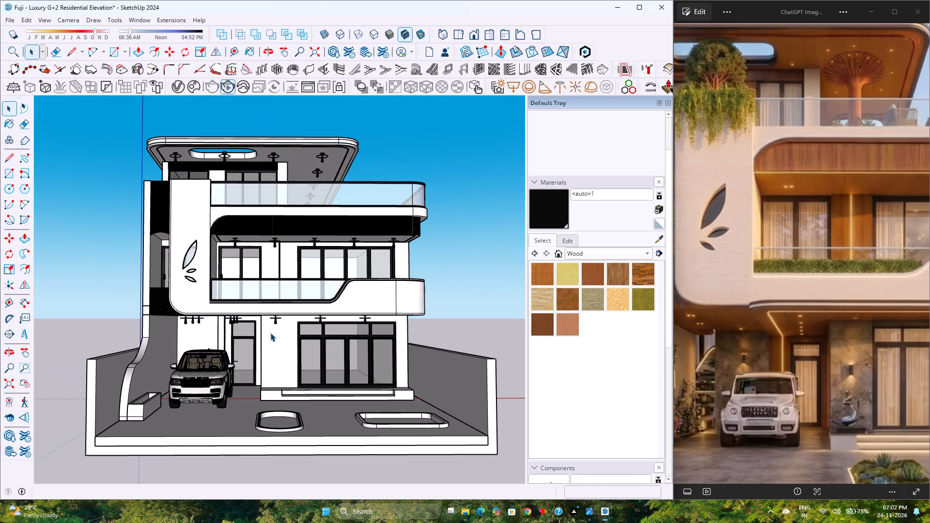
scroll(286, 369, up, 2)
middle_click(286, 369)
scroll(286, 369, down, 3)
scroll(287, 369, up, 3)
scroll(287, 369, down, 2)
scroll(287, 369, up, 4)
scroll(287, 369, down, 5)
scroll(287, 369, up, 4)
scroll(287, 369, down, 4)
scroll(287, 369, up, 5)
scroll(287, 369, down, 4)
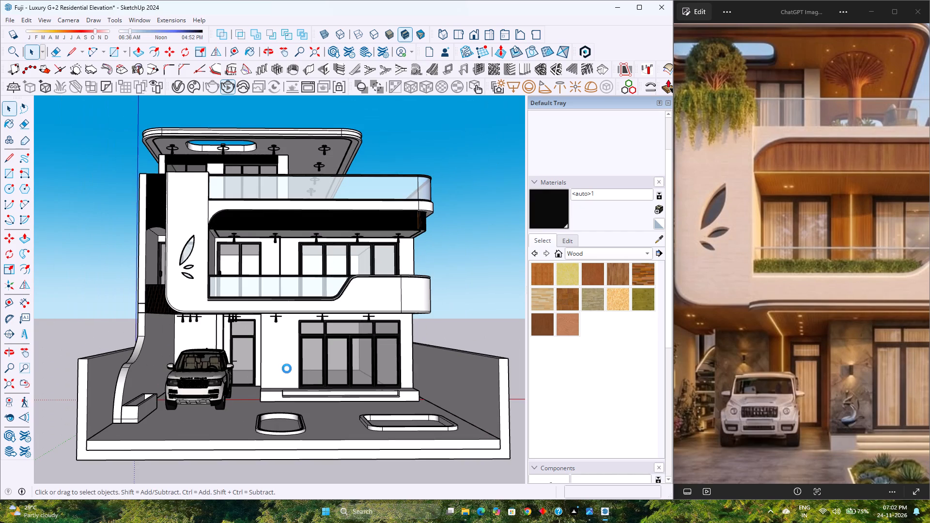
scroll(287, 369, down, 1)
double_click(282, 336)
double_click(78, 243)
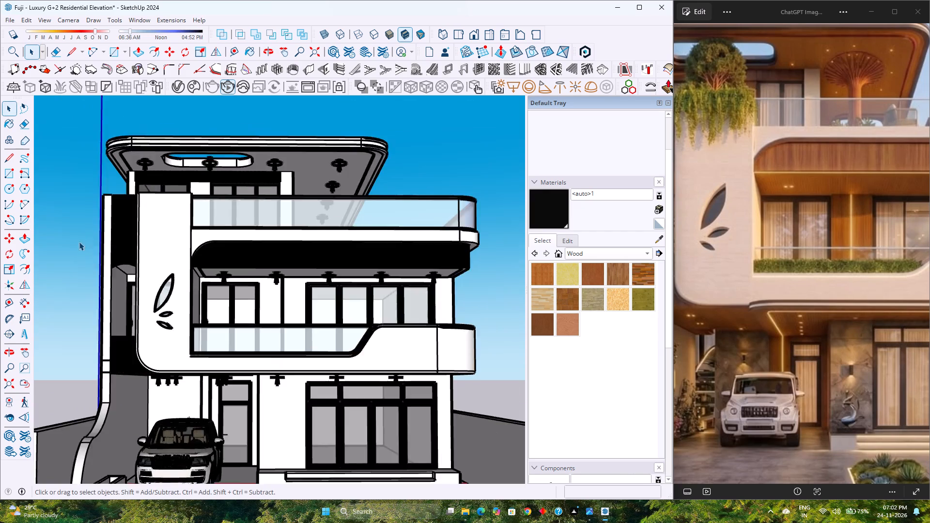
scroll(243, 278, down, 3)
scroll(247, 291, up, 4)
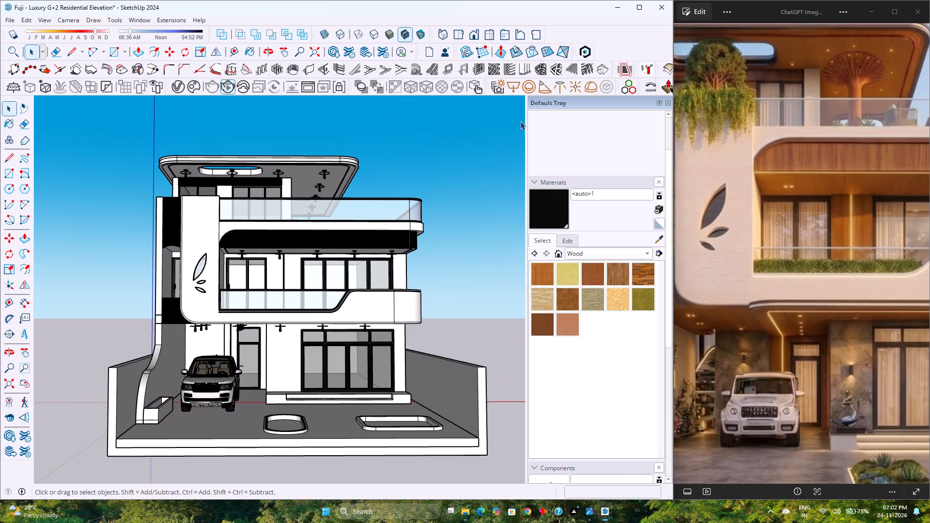
Restore the standard front view and examine the balcony, porch spot lights, entrance door and ground-floor windows from closer up.
click(476, 40)
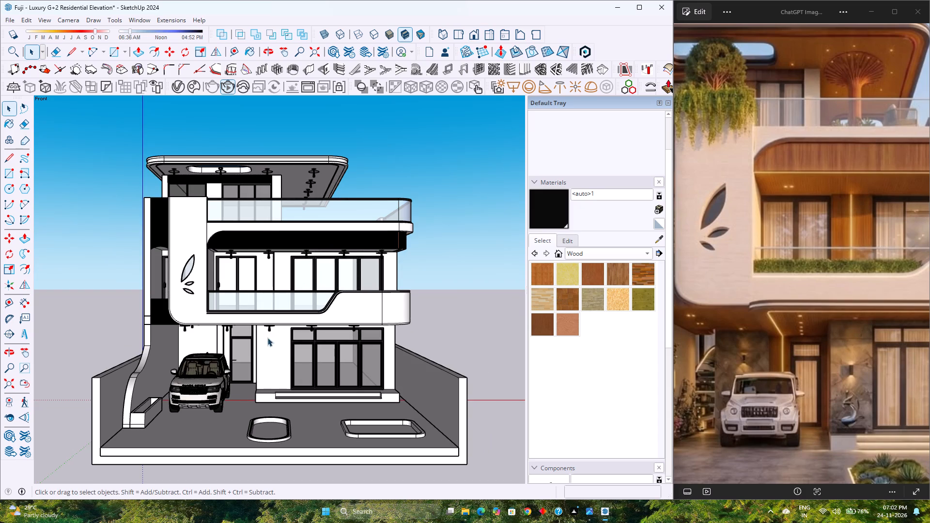
scroll(267, 354, down, 3)
scroll(267, 354, up, 7)
scroll(267, 355, down, 4)
scroll(281, 360, up, 4)
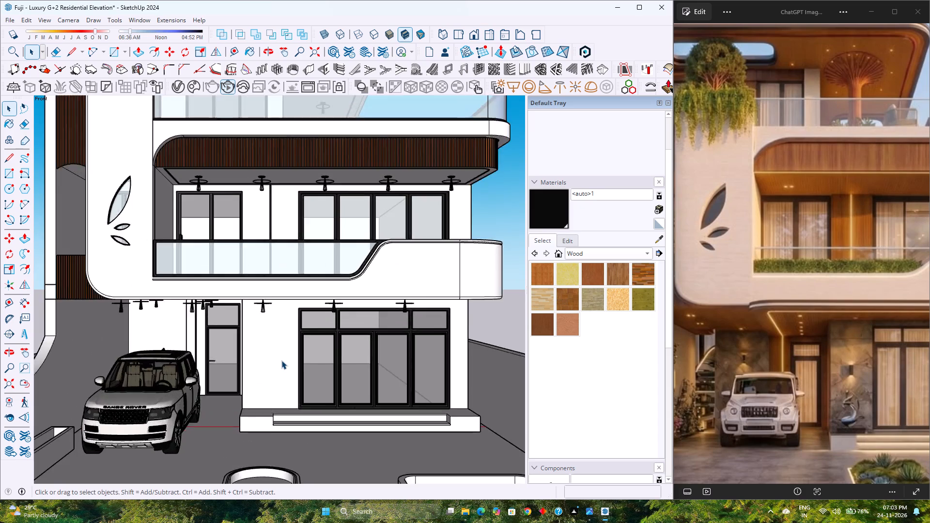
scroll(281, 360, down, 4)
scroll(282, 377, up, 4)
scroll(282, 377, down, 4)
scroll(281, 380, up, 4)
scroll(281, 380, down, 4)
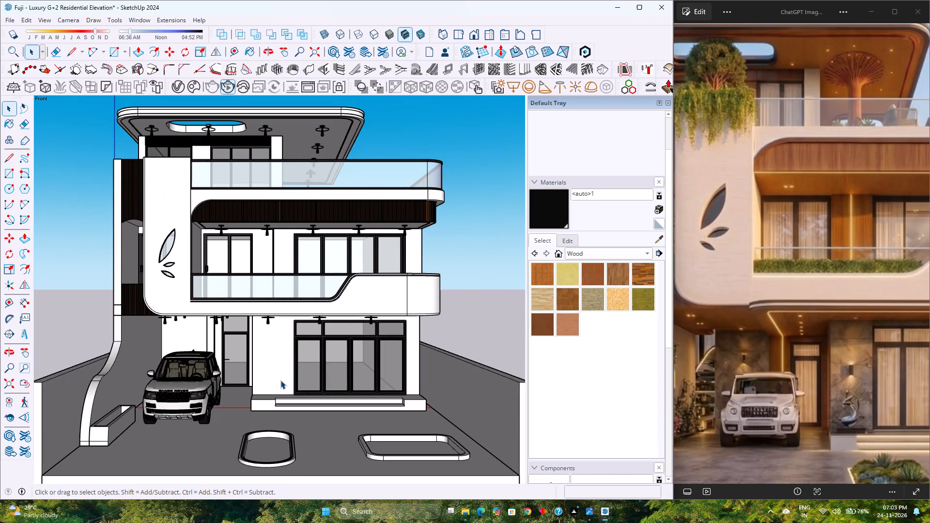
scroll(279, 386, up, 4)
scroll(279, 386, down, 3)
scroll(279, 388, up, 5)
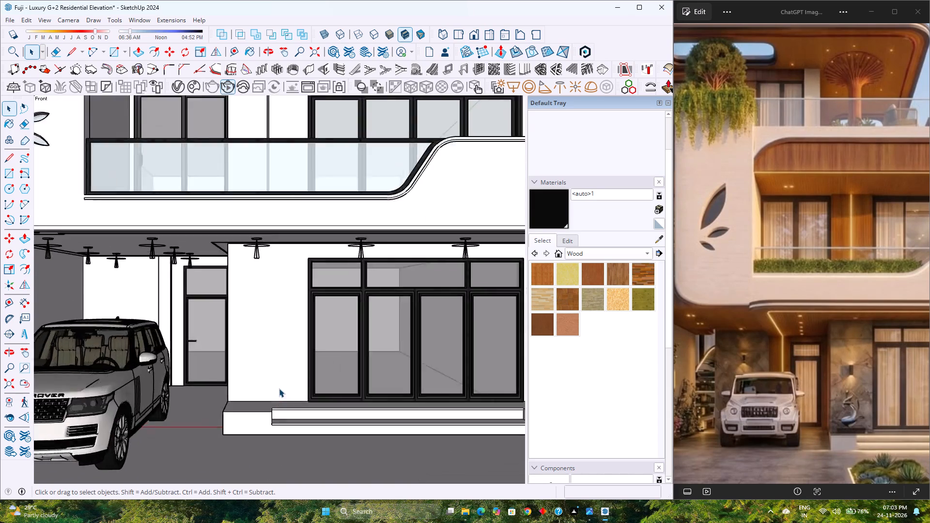
scroll(279, 388, down, 9)
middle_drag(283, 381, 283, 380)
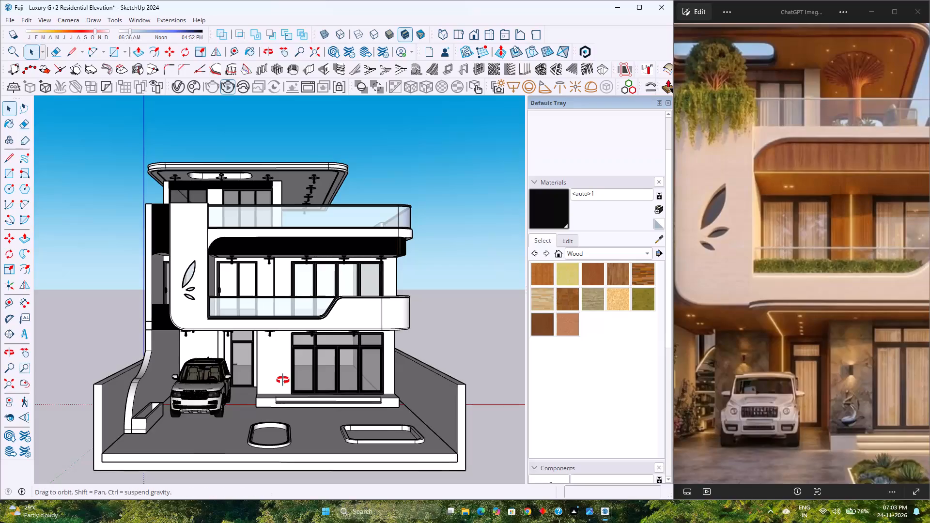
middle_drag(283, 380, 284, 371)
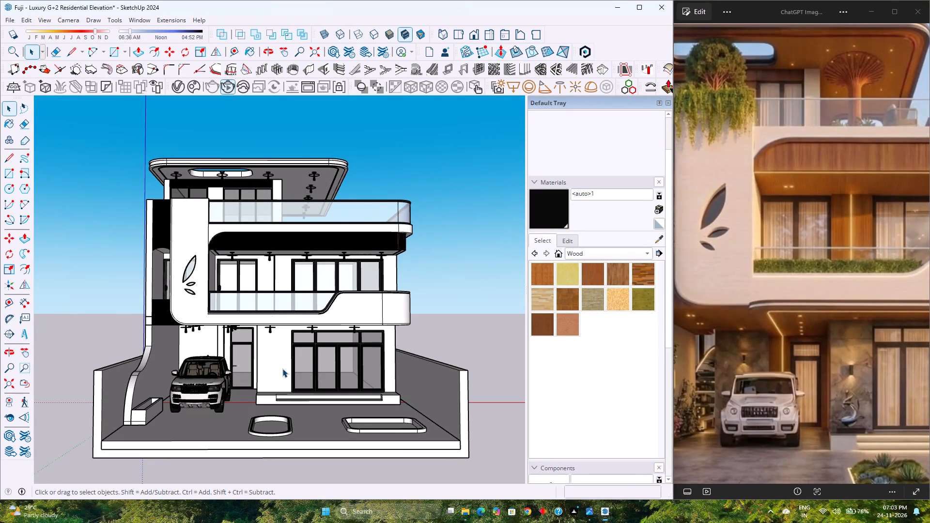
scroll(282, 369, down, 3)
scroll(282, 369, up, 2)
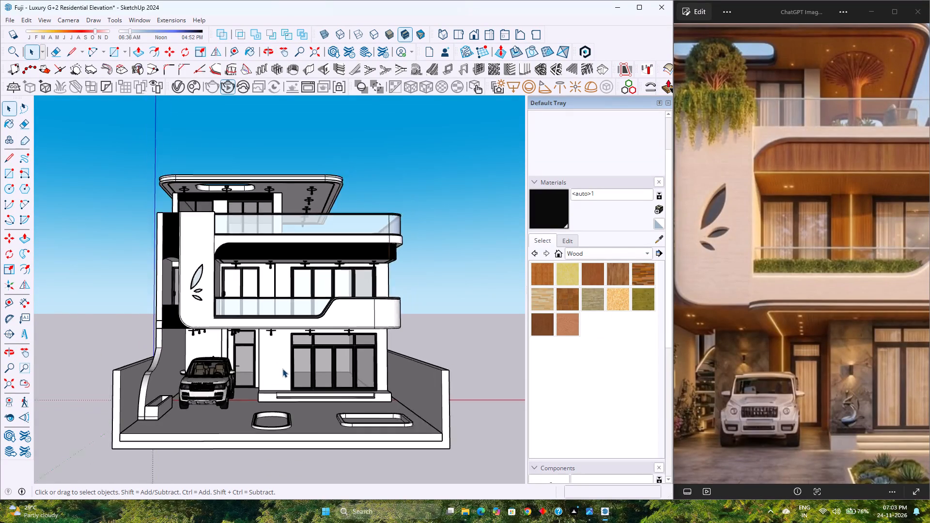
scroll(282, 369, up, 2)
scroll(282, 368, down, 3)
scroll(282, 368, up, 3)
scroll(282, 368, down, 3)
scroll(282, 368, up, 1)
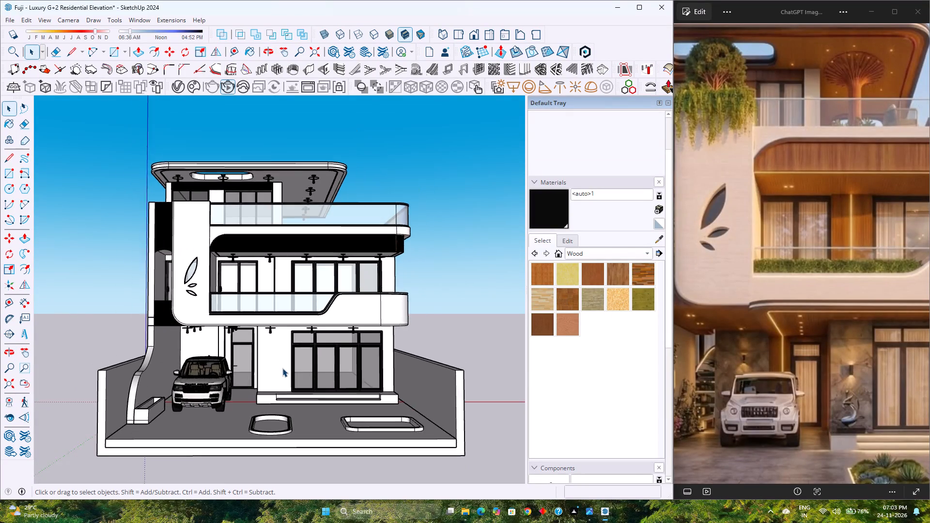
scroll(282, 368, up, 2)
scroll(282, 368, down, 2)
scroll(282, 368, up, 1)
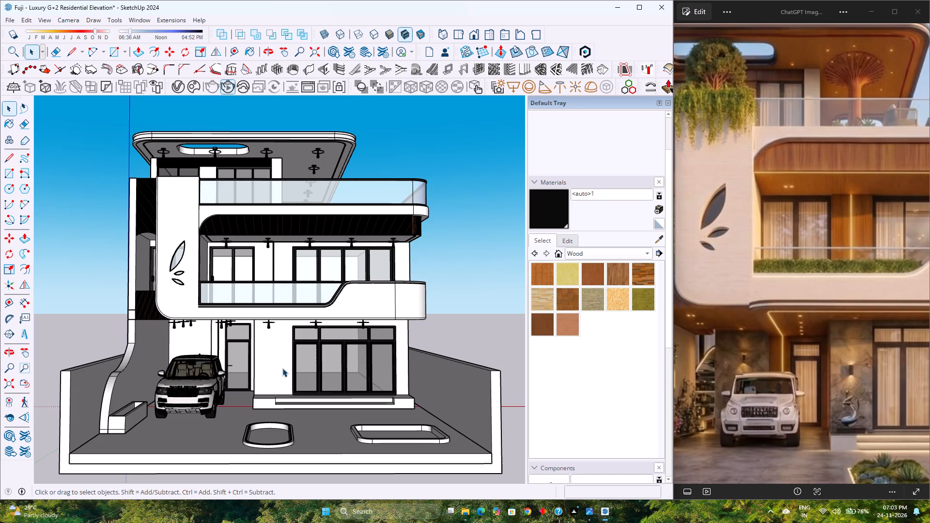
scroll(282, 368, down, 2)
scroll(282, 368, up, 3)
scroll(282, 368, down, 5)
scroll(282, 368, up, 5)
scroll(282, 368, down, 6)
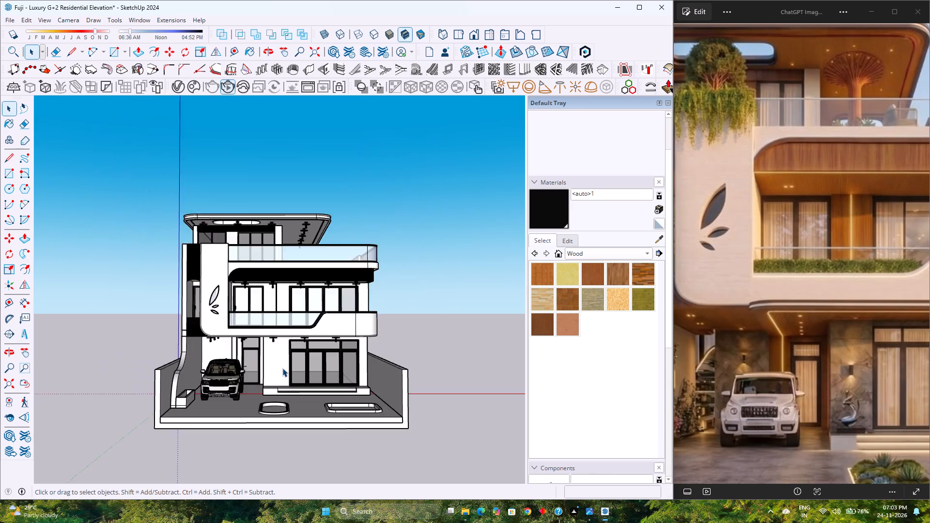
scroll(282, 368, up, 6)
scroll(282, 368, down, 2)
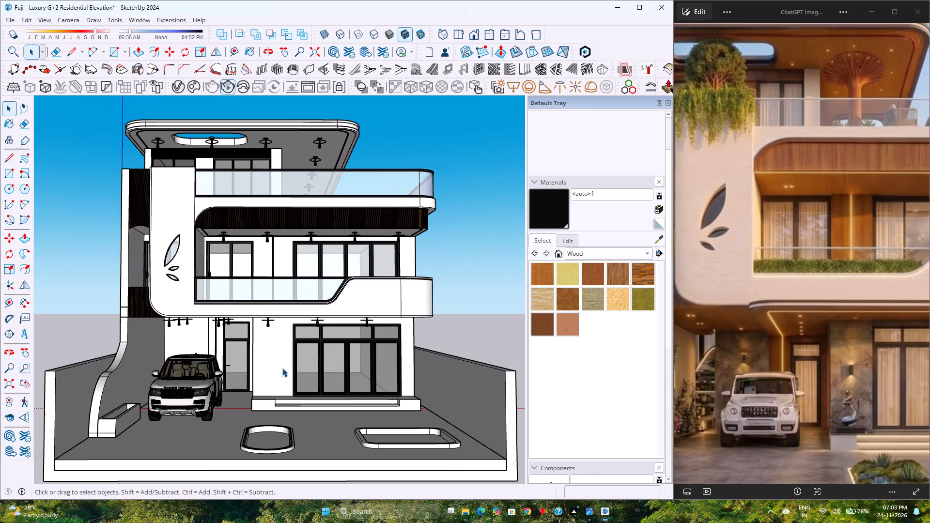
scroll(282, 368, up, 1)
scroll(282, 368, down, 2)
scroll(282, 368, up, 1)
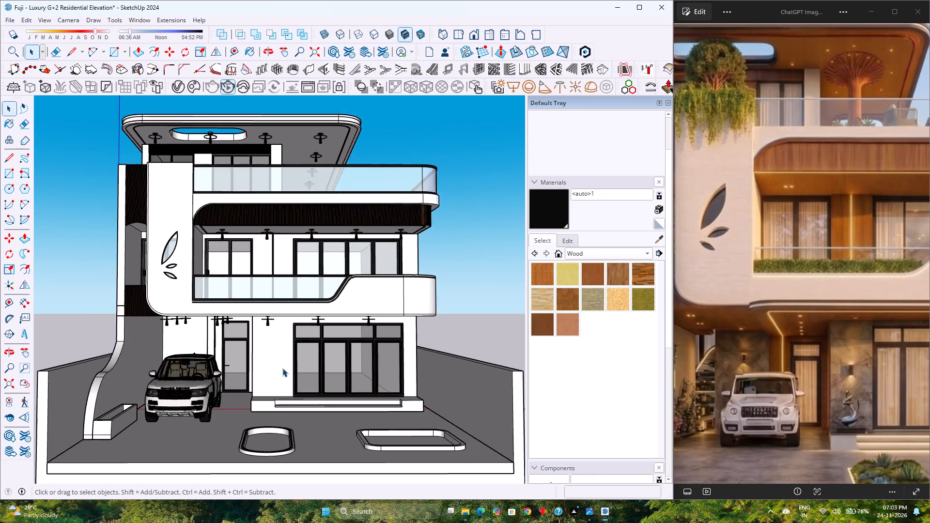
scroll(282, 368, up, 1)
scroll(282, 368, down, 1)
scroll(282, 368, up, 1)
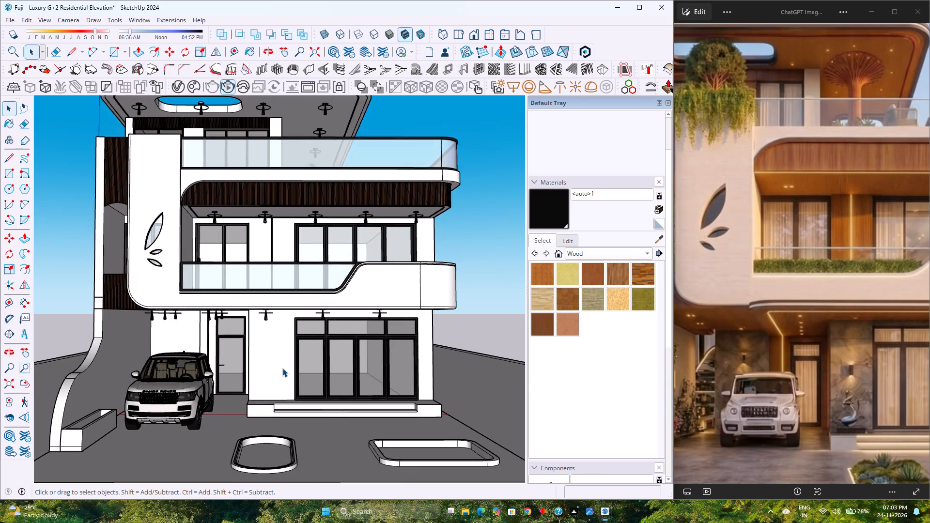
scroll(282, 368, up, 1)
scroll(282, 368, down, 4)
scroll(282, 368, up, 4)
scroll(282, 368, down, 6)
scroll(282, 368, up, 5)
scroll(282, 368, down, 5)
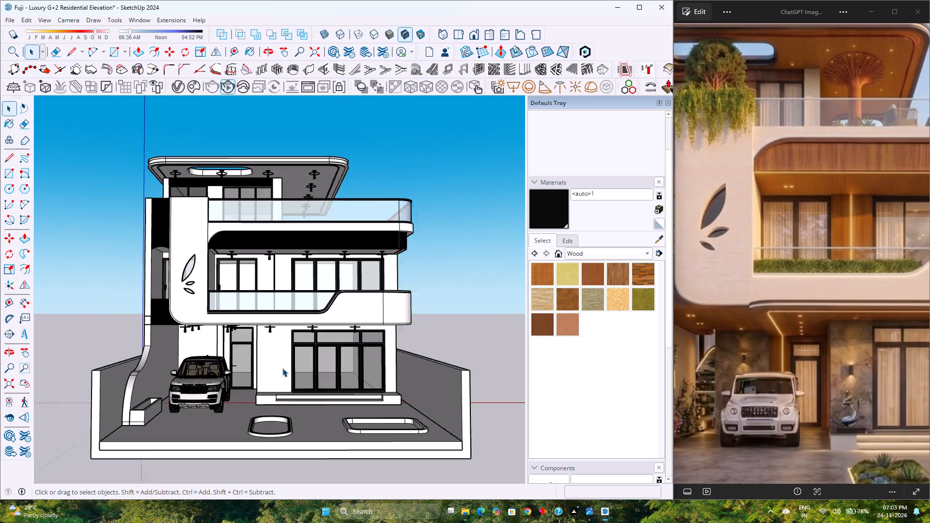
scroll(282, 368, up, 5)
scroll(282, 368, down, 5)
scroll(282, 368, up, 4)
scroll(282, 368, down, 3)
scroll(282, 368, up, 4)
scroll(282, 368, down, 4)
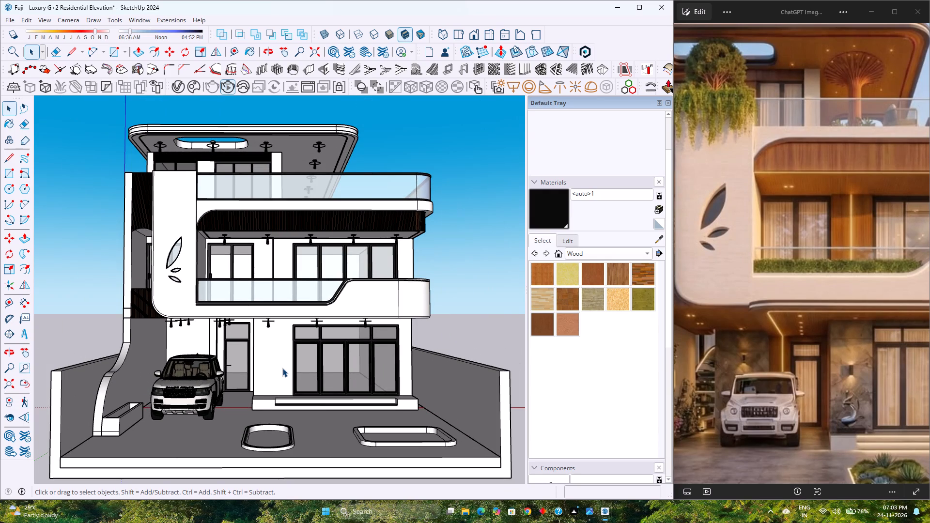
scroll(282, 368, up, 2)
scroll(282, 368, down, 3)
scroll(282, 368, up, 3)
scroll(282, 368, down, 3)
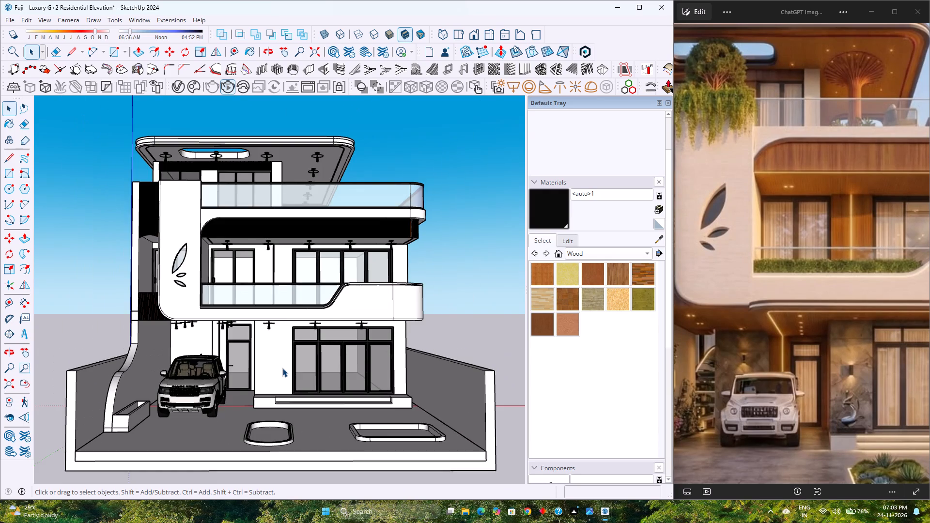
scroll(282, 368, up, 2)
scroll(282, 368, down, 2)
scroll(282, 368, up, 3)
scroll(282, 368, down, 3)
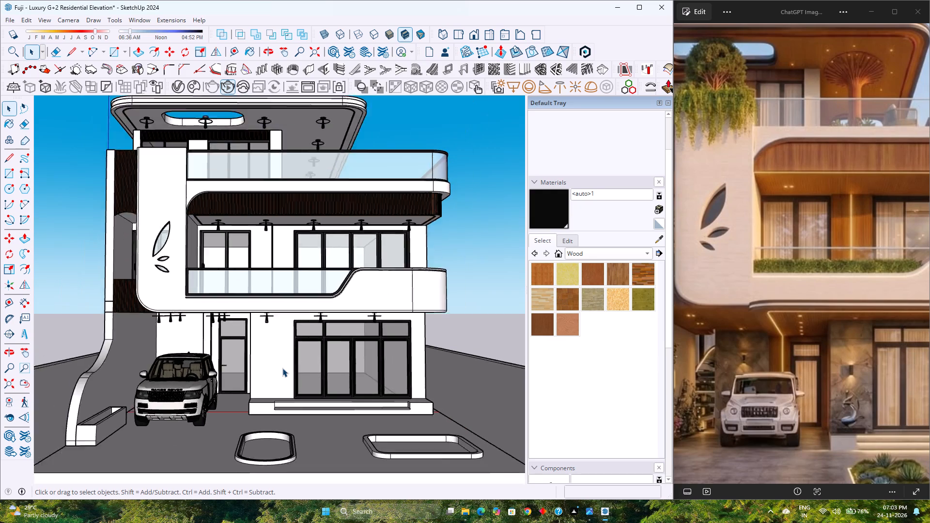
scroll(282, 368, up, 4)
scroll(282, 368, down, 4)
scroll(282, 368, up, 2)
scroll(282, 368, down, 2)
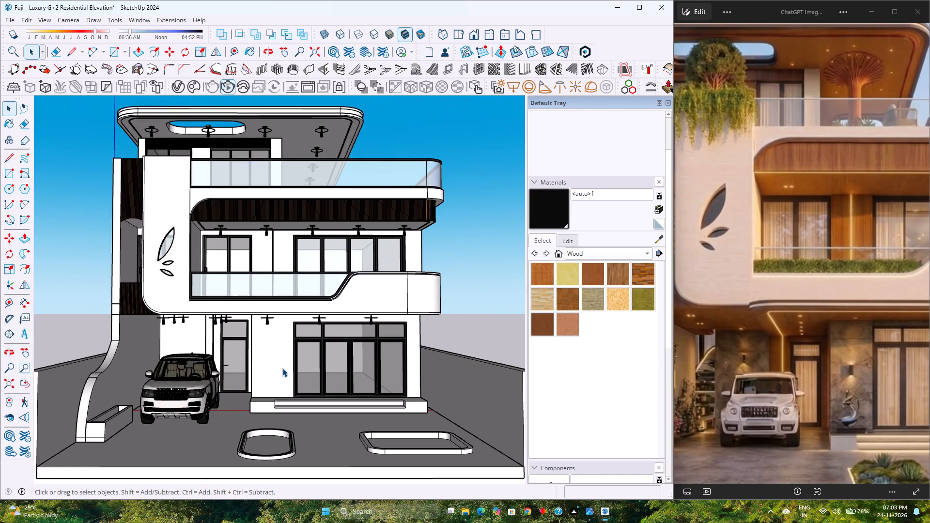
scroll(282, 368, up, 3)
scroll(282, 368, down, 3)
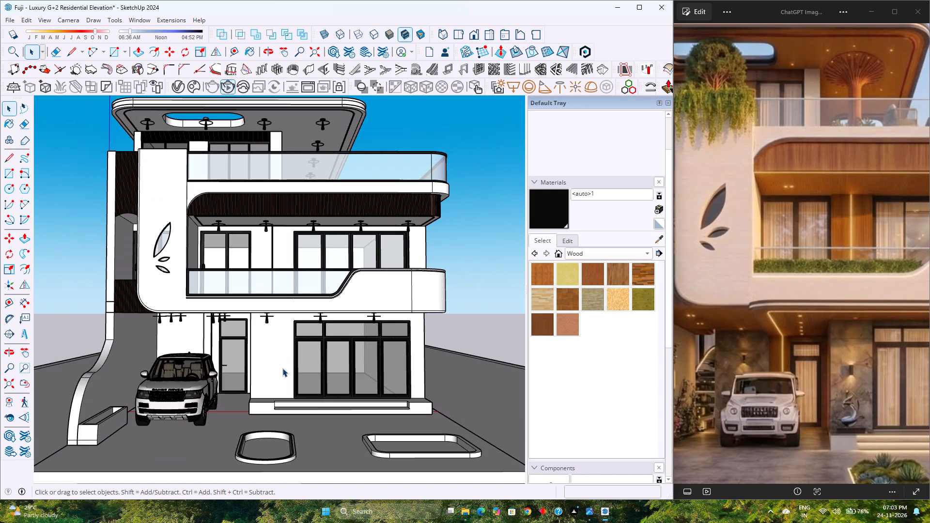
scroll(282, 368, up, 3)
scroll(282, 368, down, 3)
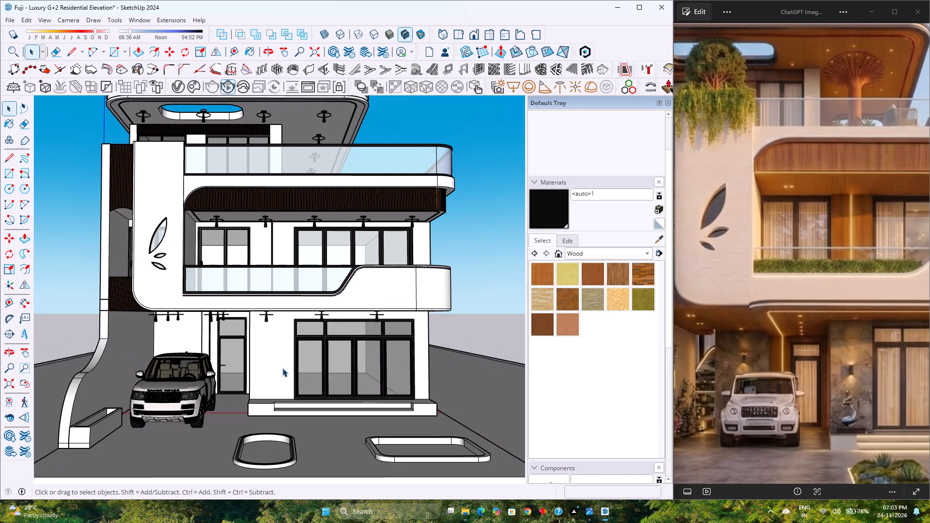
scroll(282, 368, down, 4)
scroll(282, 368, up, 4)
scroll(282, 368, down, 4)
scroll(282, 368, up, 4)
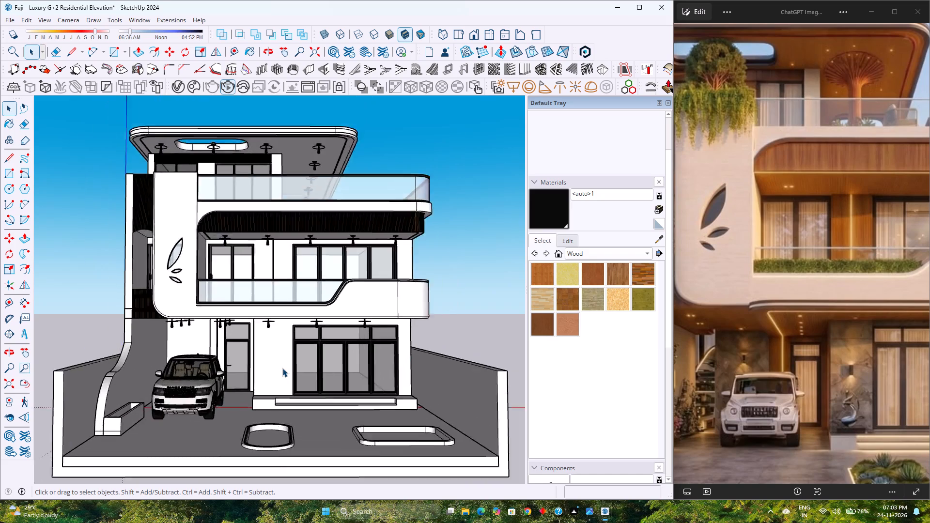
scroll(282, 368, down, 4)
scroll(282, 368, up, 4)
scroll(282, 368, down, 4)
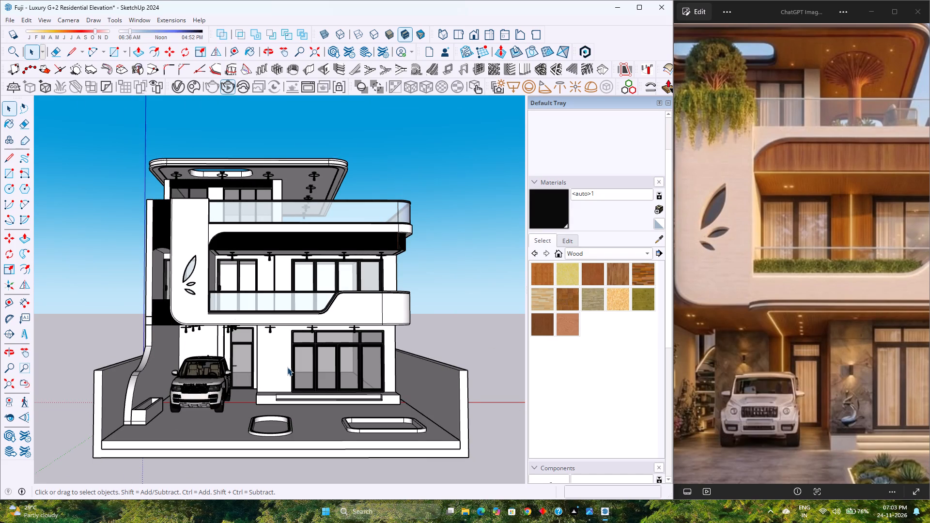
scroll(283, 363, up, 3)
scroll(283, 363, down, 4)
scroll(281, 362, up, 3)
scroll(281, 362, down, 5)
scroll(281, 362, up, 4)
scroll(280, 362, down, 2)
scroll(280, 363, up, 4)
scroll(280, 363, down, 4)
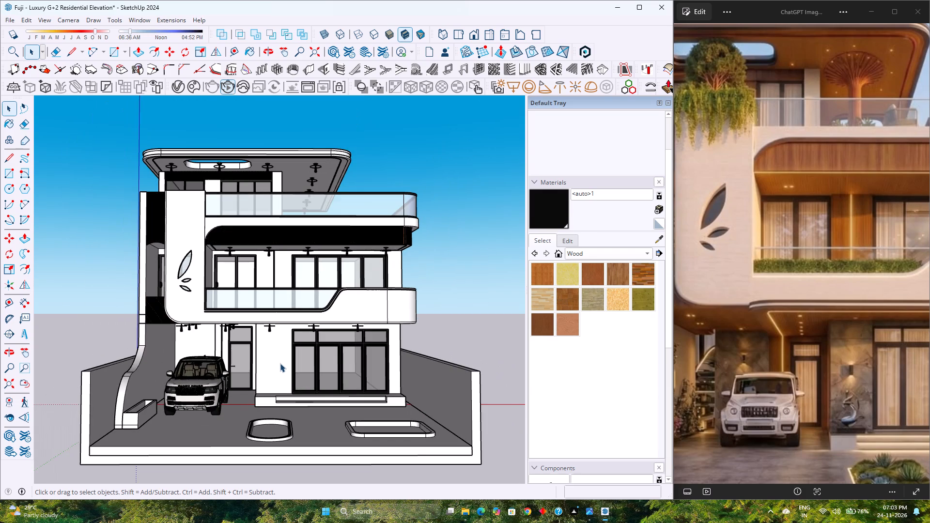
Restore the standard front view and fit the whole house in view.
click(472, 38)
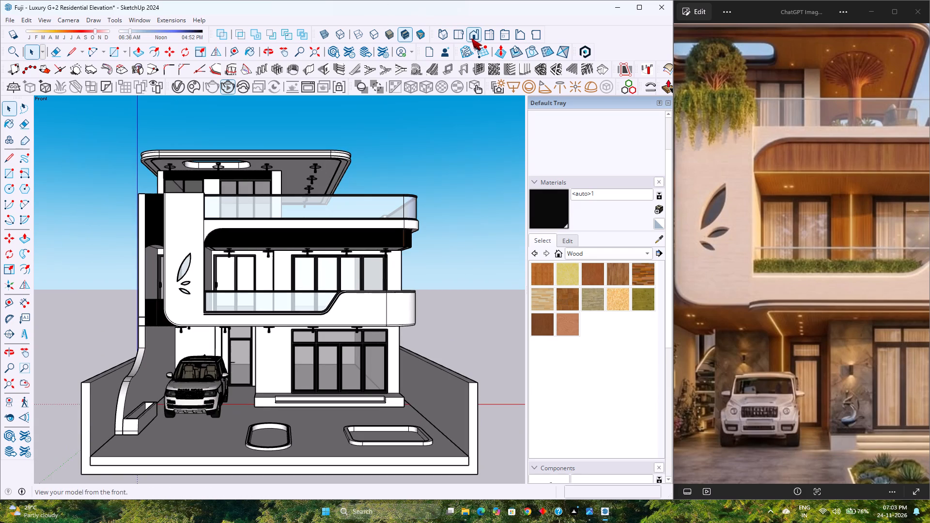
click(14, 387)
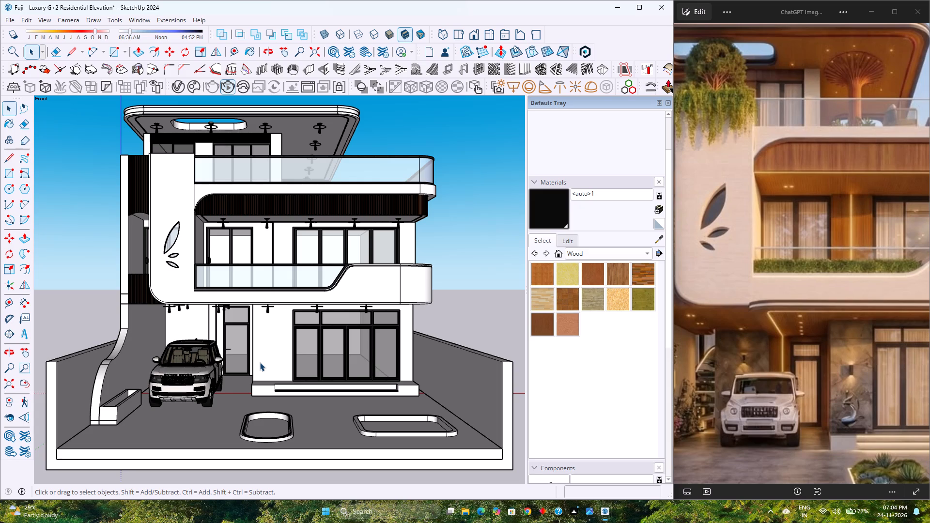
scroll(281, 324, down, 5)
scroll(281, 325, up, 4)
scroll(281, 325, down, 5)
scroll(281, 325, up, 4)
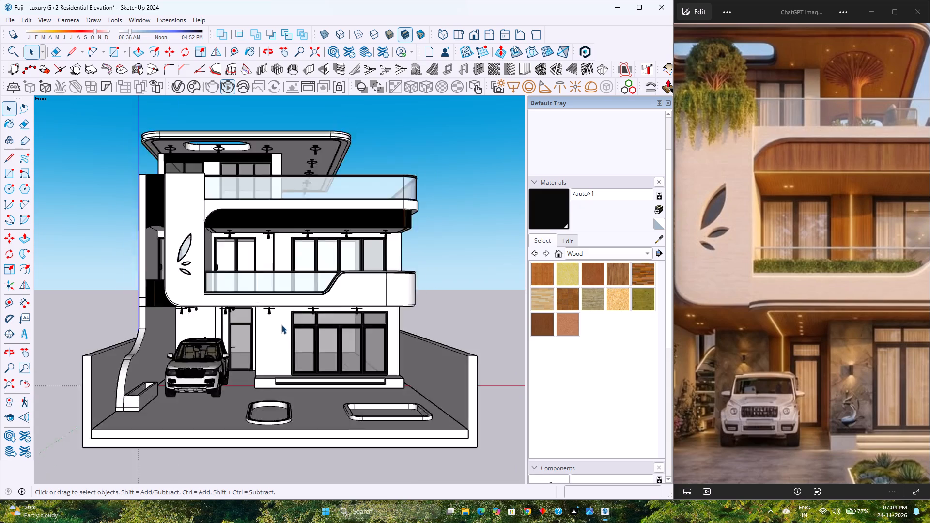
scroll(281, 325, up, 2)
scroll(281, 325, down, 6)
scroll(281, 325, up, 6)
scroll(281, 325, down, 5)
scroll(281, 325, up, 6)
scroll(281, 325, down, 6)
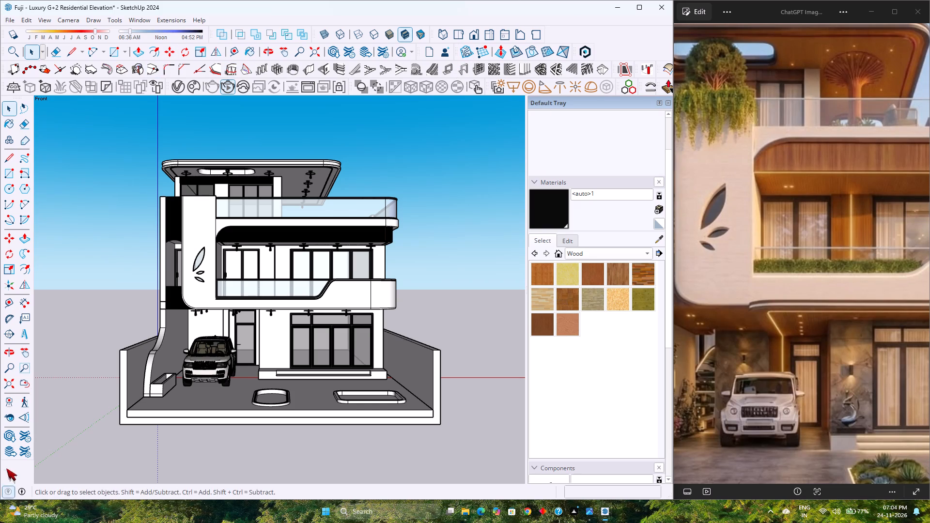
Fit the whole house in the front view again.
click(8, 388)
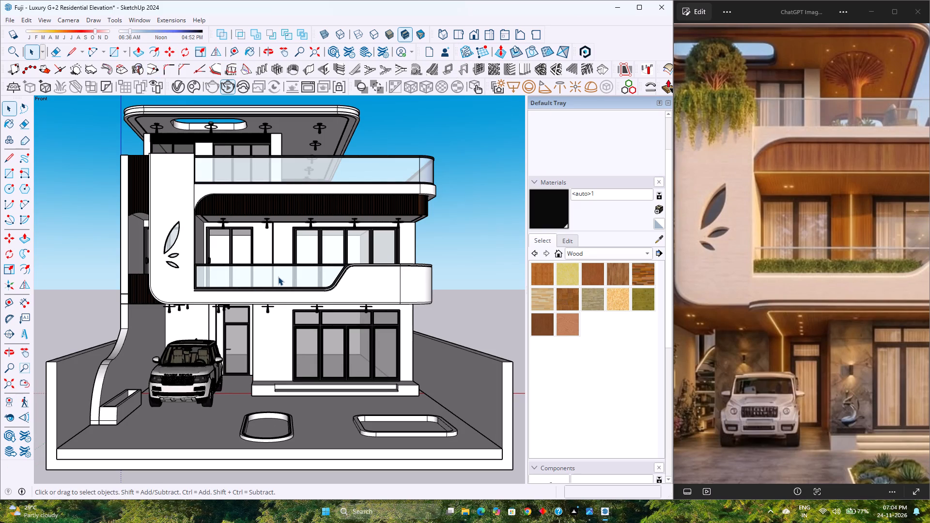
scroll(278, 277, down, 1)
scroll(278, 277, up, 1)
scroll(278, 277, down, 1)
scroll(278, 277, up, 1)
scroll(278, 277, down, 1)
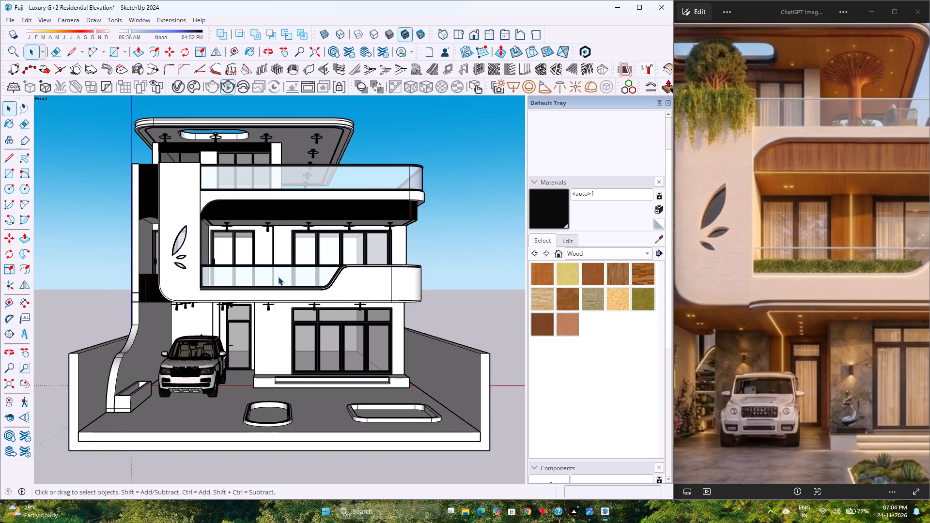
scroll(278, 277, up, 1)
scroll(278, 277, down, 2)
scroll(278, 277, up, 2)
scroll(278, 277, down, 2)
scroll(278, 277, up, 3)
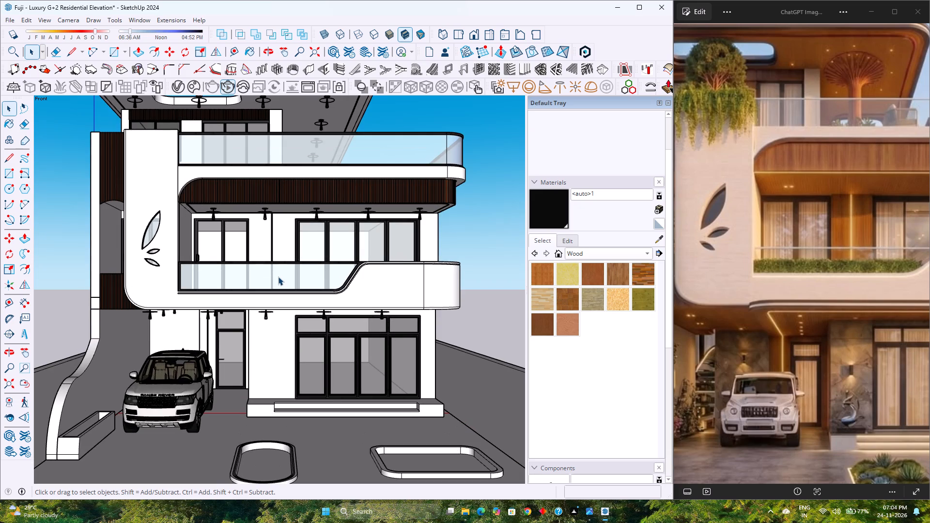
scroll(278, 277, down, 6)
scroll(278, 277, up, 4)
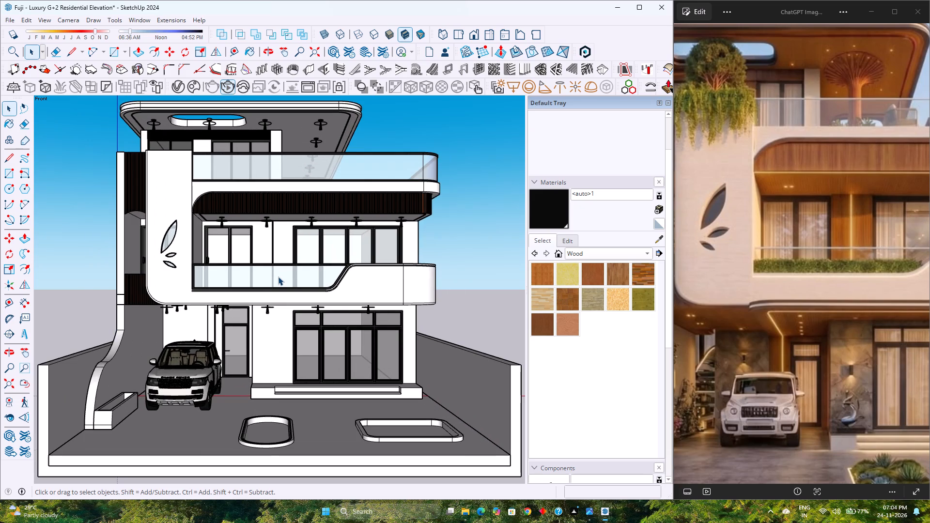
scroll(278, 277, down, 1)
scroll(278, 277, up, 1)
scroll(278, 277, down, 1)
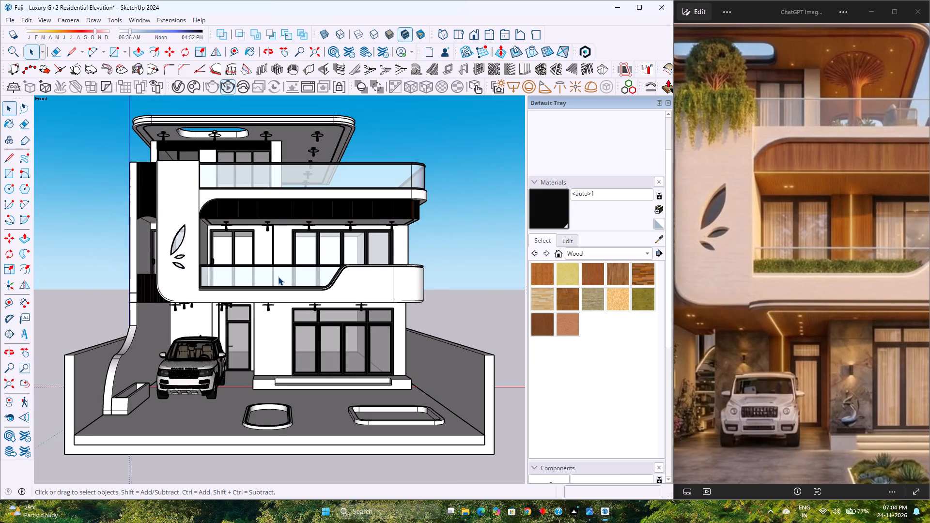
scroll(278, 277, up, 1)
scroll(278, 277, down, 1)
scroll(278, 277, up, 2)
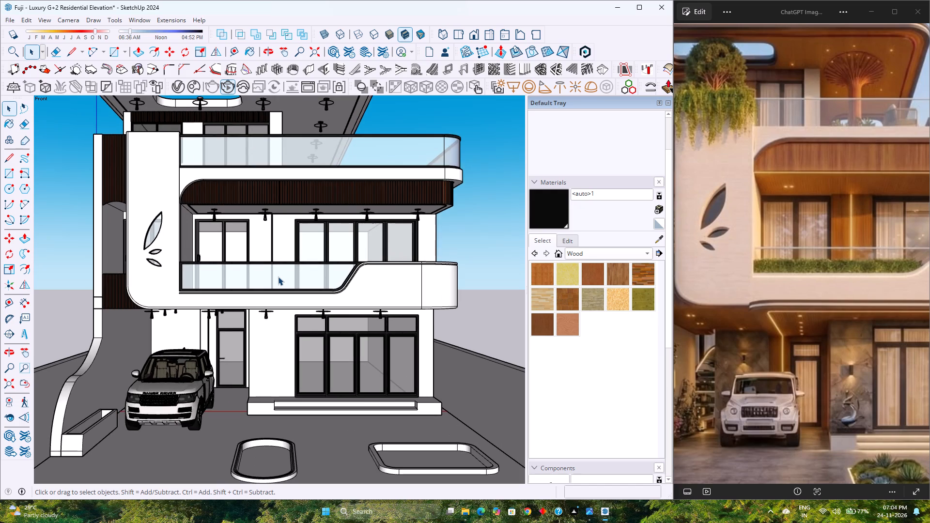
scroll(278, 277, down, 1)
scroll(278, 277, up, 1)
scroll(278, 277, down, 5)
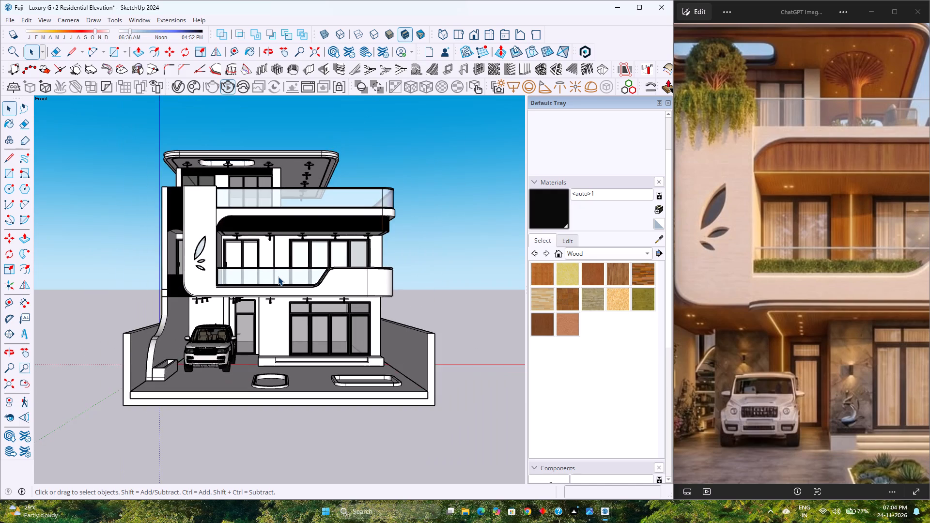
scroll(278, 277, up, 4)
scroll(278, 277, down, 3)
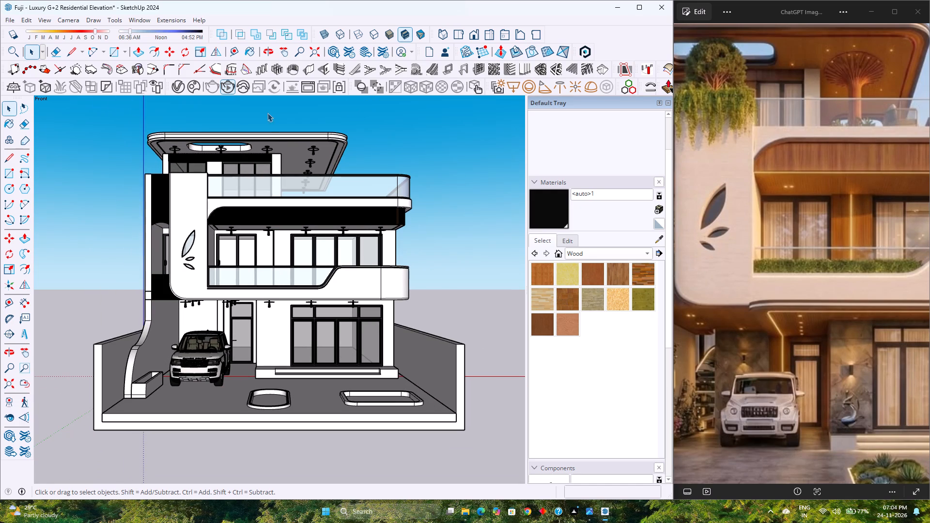
Fit the whole house in the front view and look over the facade.
click(11, 385)
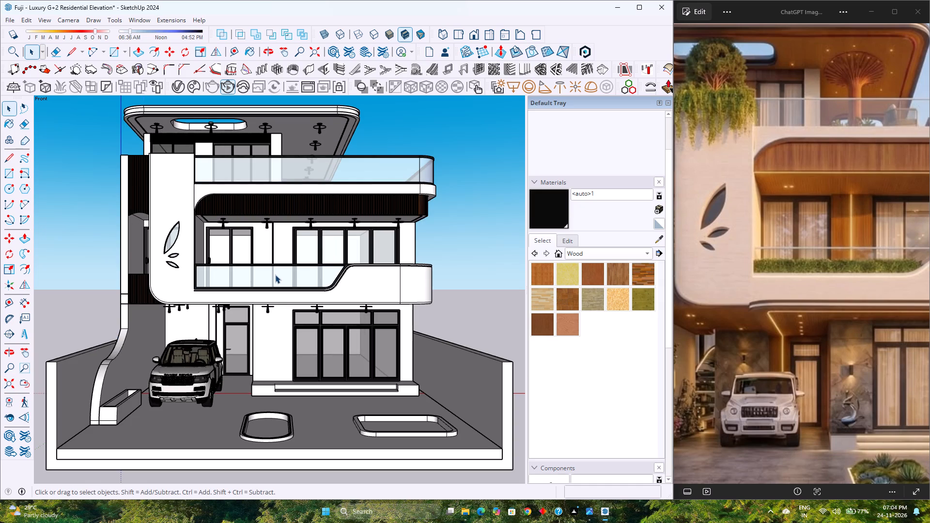
scroll(275, 273, up, 2)
scroll(275, 273, down, 2)
scroll(275, 273, up, 1)
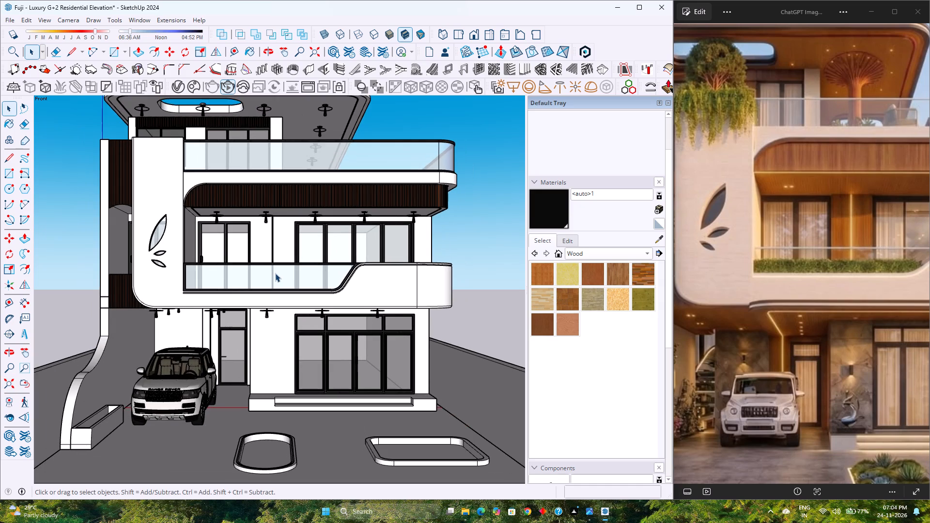
scroll(275, 273, down, 1)
scroll(275, 273, up, 1)
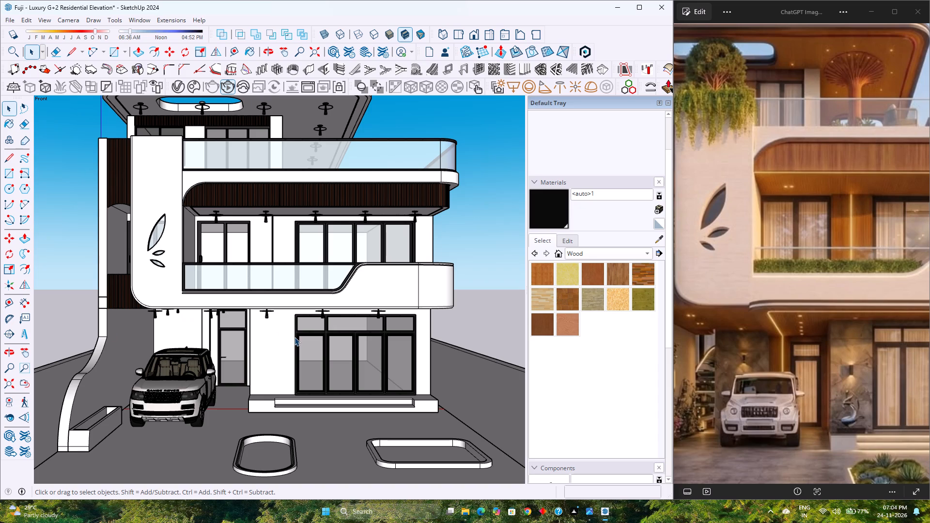
Examine the porch ceiling spot lights, the entrance door and the first-floor balcony from closer up.
scroll(222, 340, up, 4)
middle_drag(222, 340, 234, 328)
middle_click(234, 328)
scroll(267, 318, up, 2)
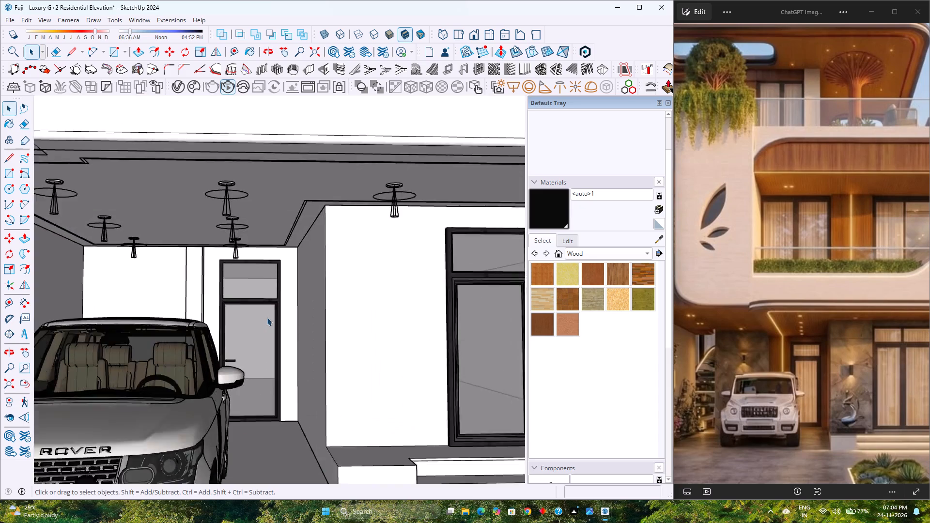
scroll(267, 317, up, 10)
scroll(267, 317, down, 9)
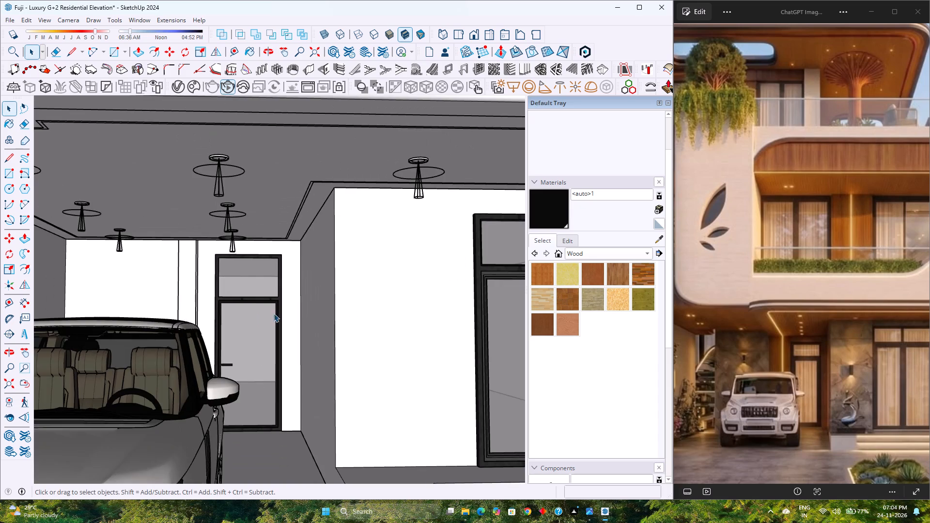
scroll(276, 311, down, 4)
middle_drag(284, 308, 262, 346)
scroll(262, 336, down, 4)
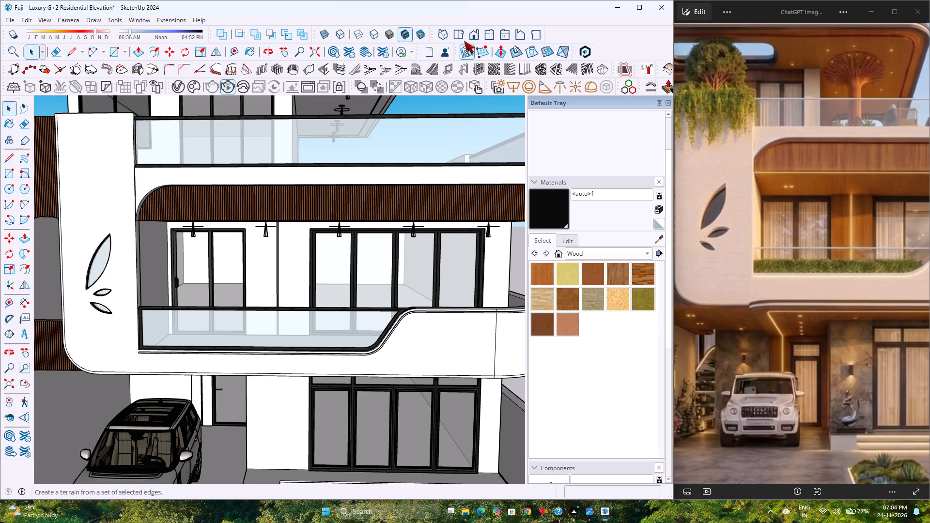
Restore the standard front view and fit the whole house in view.
click(469, 34)
scroll(285, 264, down, 6)
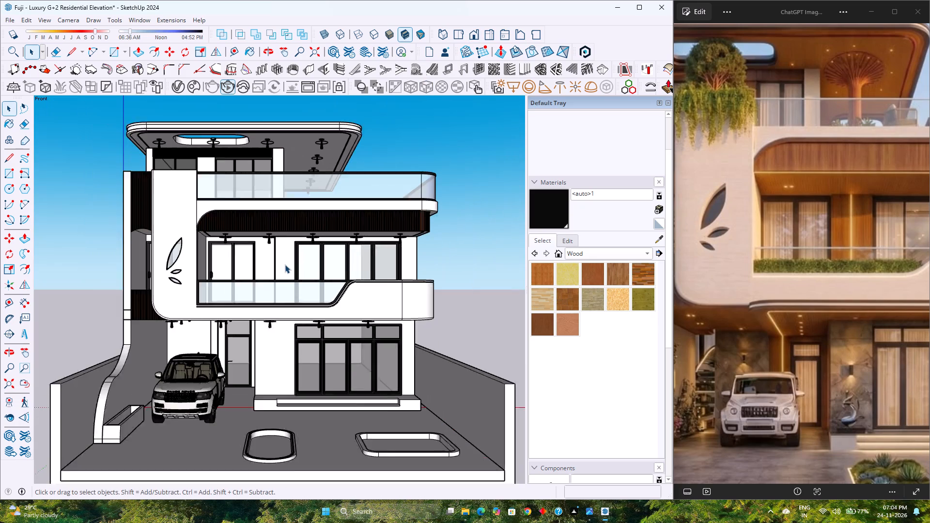
click(7, 384)
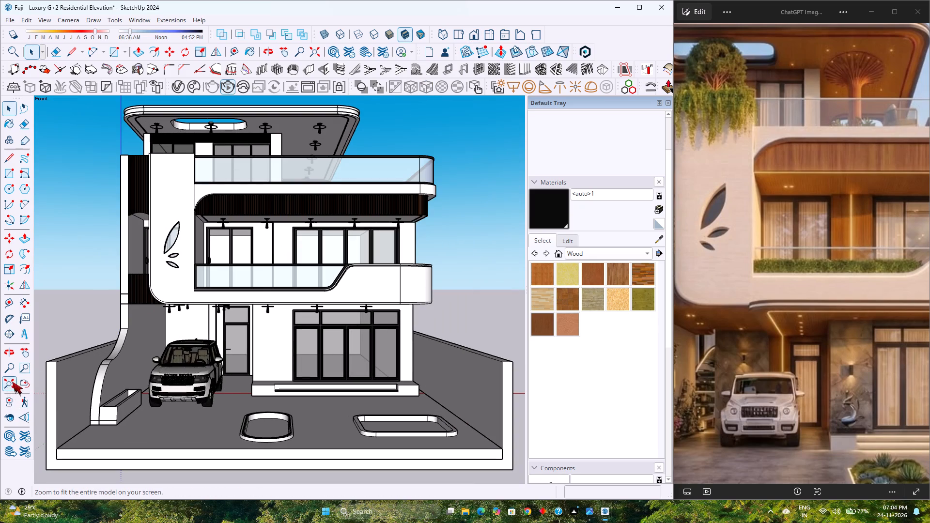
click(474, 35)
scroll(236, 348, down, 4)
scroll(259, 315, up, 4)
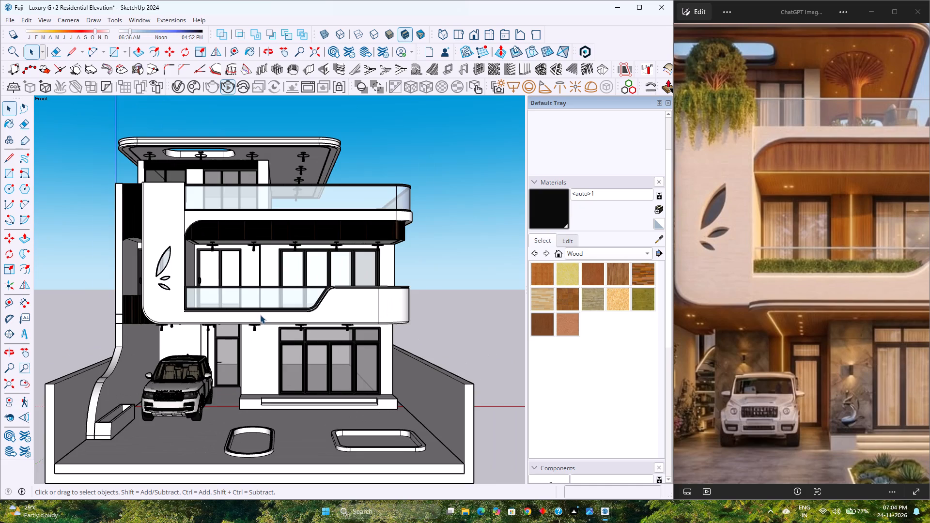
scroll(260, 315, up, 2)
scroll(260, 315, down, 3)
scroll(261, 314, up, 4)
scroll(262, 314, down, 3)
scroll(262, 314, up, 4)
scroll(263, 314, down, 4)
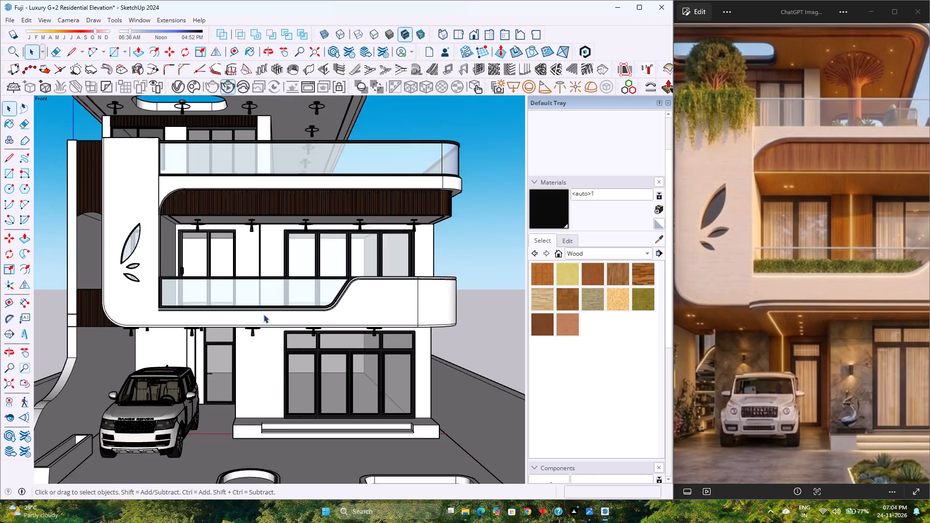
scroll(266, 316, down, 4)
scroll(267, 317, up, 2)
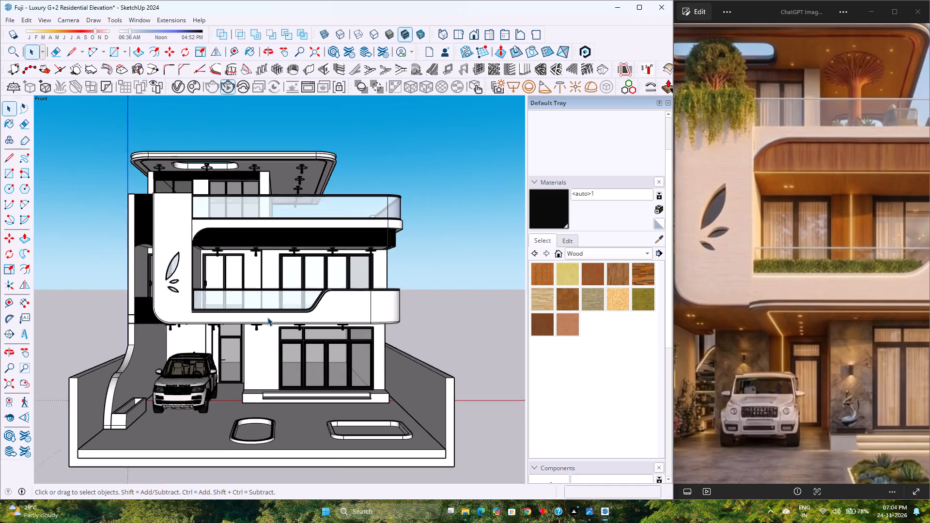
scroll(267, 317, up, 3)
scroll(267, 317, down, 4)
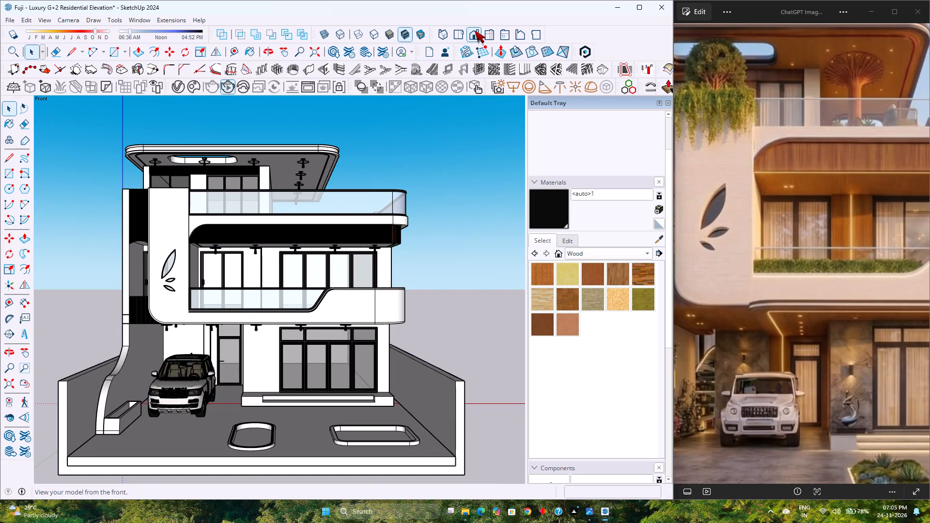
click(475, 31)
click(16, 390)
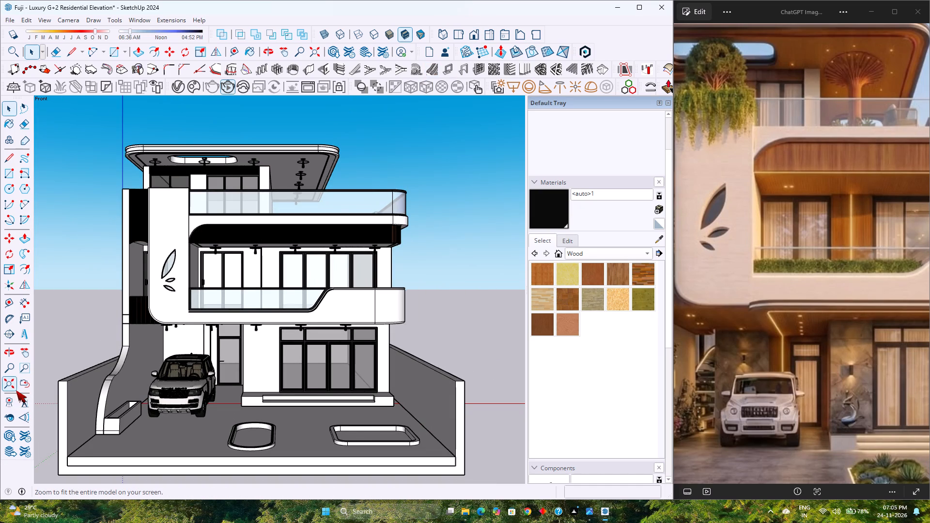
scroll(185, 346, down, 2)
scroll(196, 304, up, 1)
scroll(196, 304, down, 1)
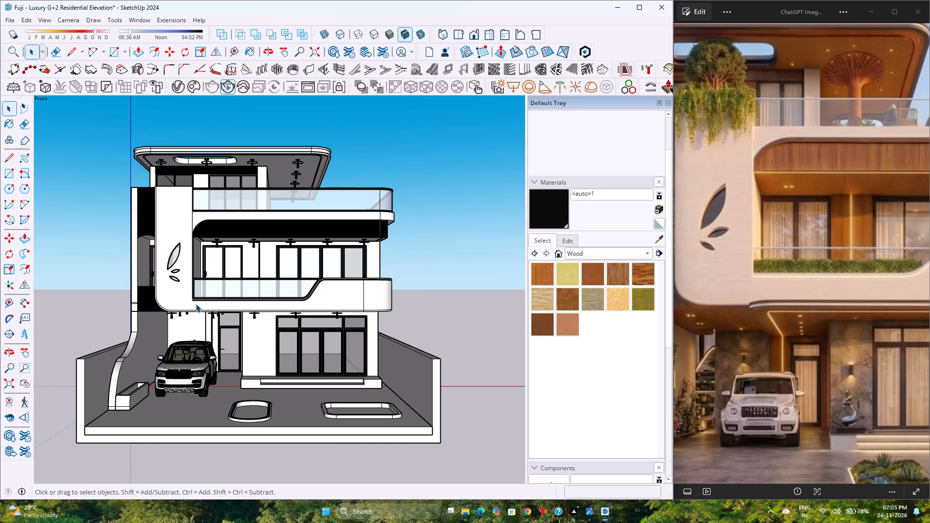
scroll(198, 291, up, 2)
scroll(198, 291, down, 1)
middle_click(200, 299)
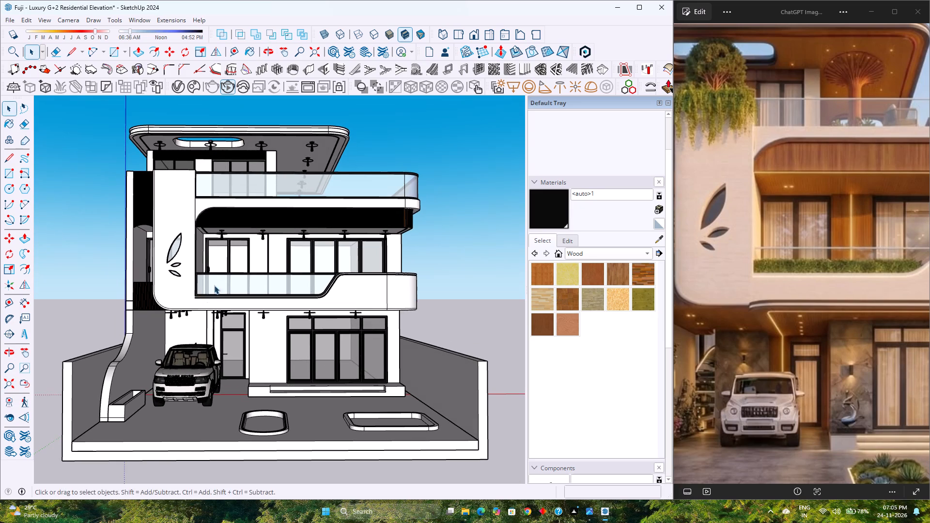
Restore the standard front view and examine the overall front facade at varying distances.
click(474, 31)
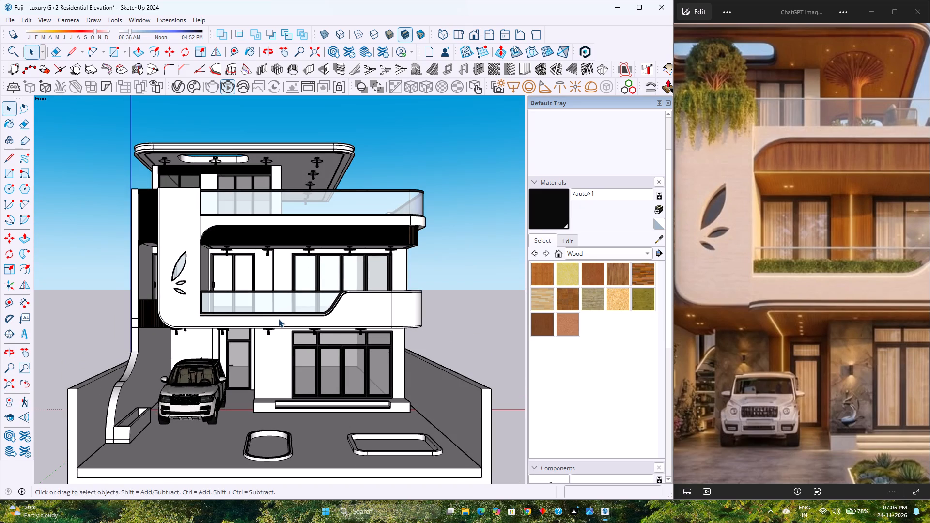
scroll(279, 319, down, 3)
scroll(281, 336, up, 4)
scroll(281, 336, down, 2)
scroll(281, 336, up, 4)
scroll(281, 336, down, 5)
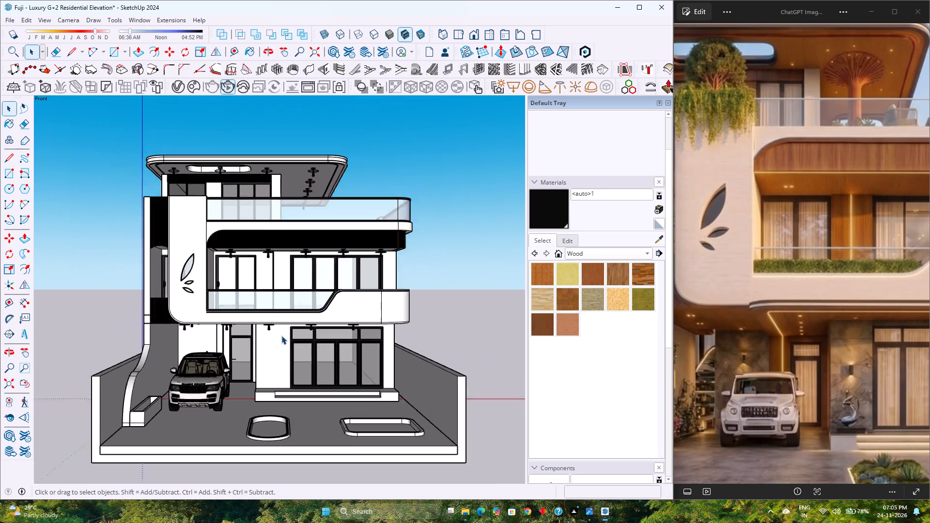
scroll(281, 336, up, 4)
scroll(281, 336, down, 3)
scroll(281, 336, up, 2)
scroll(281, 336, down, 3)
scroll(281, 336, up, 4)
scroll(281, 336, down, 4)
scroll(281, 336, up, 4)
scroll(281, 336, down, 4)
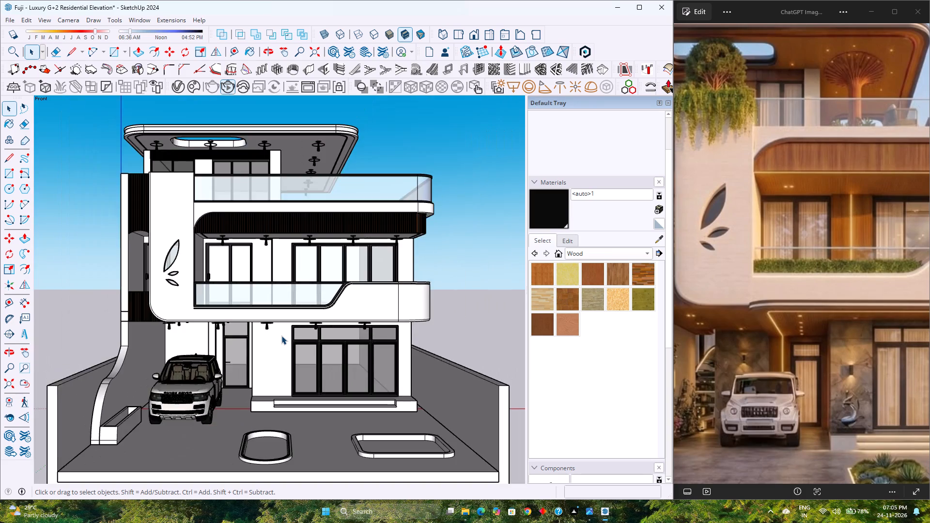
scroll(281, 336, up, 4)
scroll(281, 336, down, 6)
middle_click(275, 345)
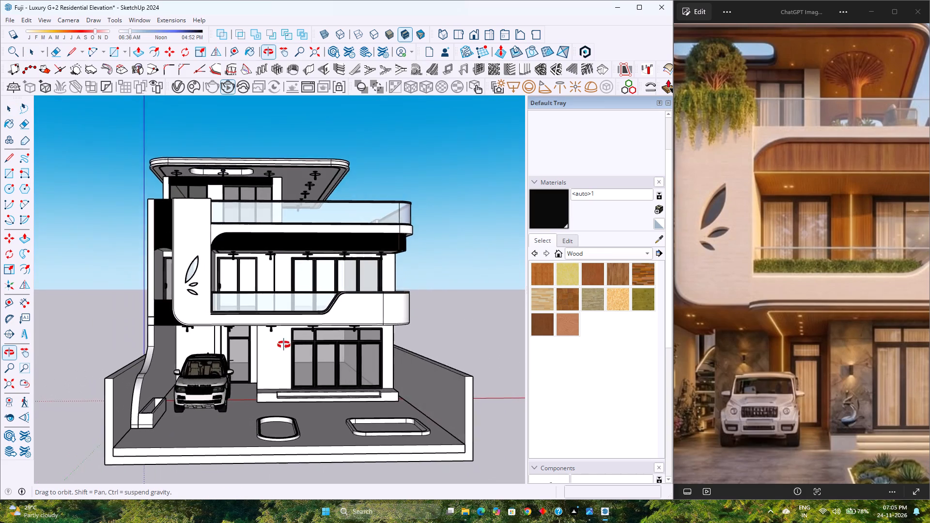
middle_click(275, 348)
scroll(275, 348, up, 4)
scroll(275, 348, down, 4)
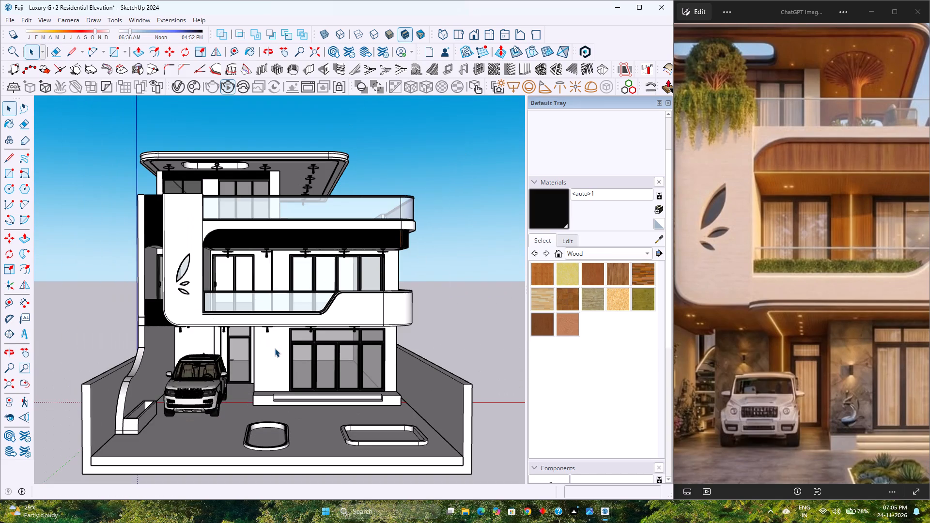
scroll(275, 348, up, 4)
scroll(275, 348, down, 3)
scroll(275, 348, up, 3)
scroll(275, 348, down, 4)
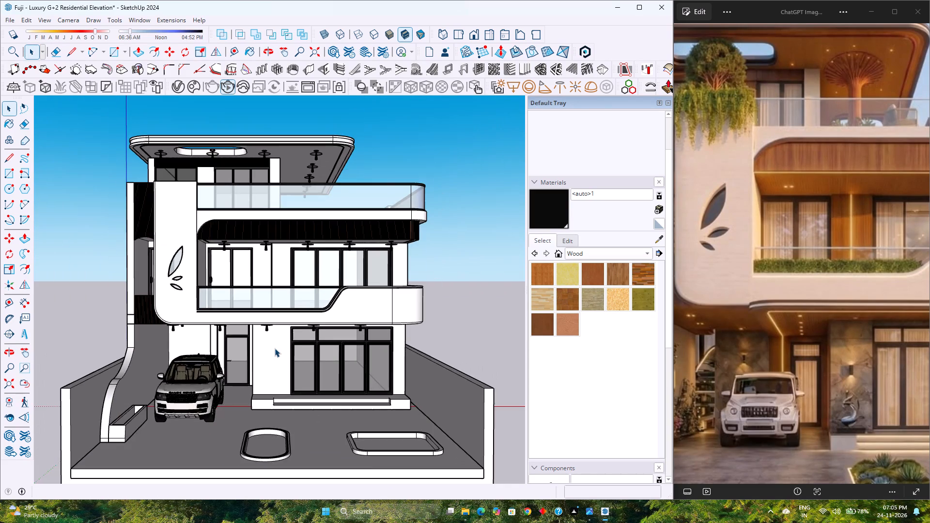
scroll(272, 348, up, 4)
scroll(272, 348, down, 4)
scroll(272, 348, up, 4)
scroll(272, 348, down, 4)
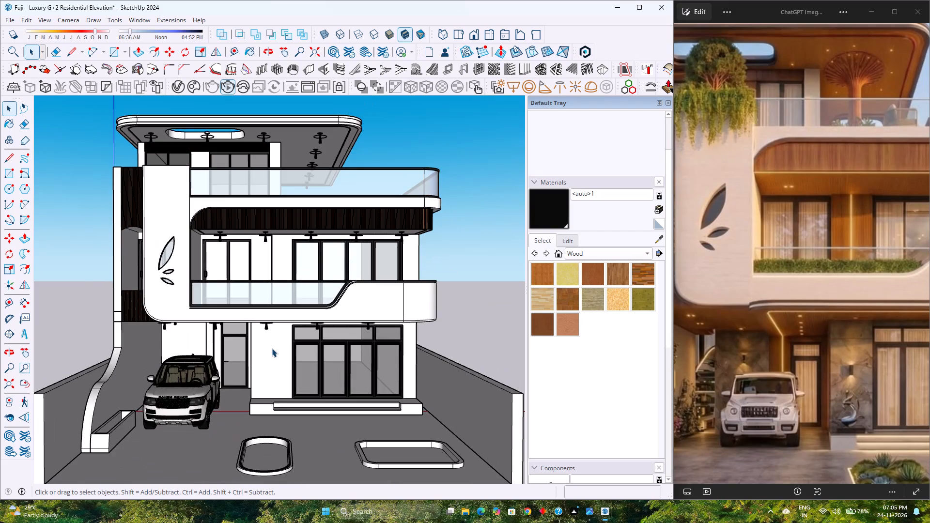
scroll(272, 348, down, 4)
Restore the standard front view and examine the whole house from nearer and farther away.
click(473, 36)
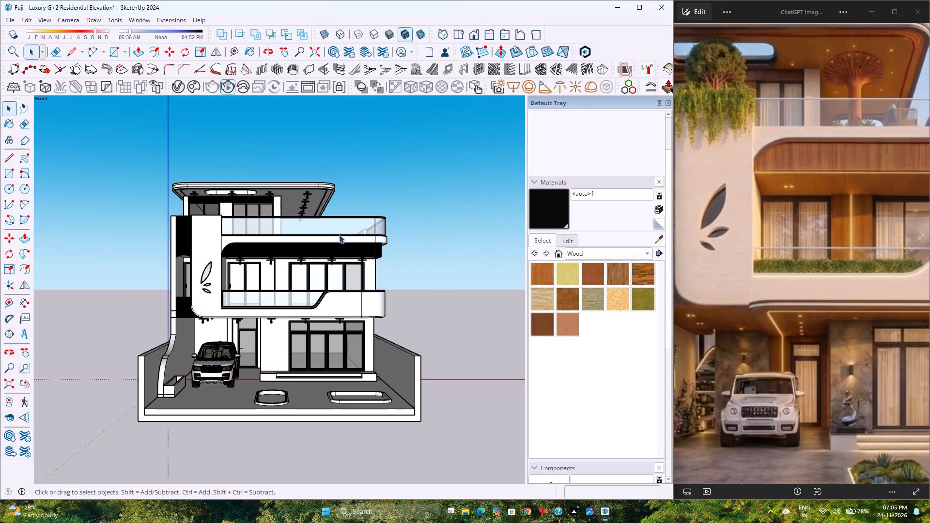
scroll(325, 270, up, 3)
scroll(326, 270, down, 2)
scroll(301, 300, up, 3)
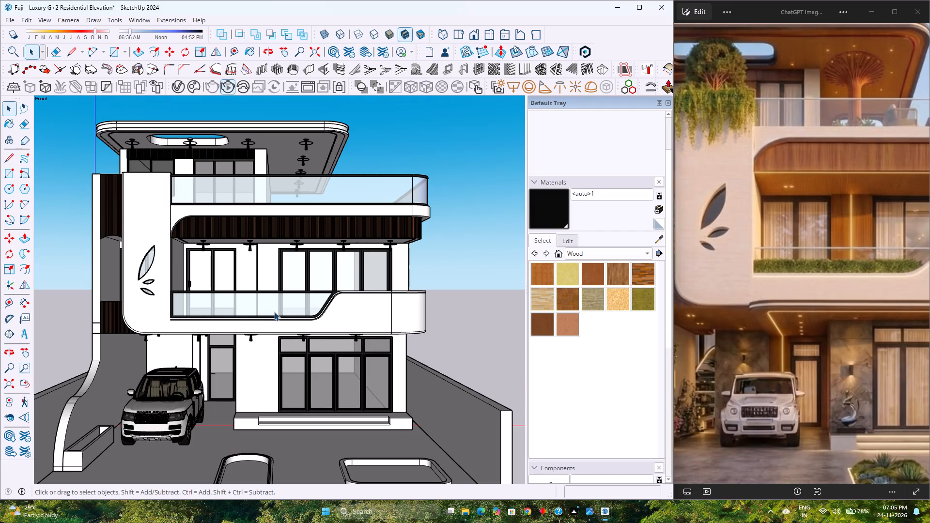
scroll(252, 303, down, 4)
scroll(252, 303, up, 5)
scroll(252, 303, down, 4)
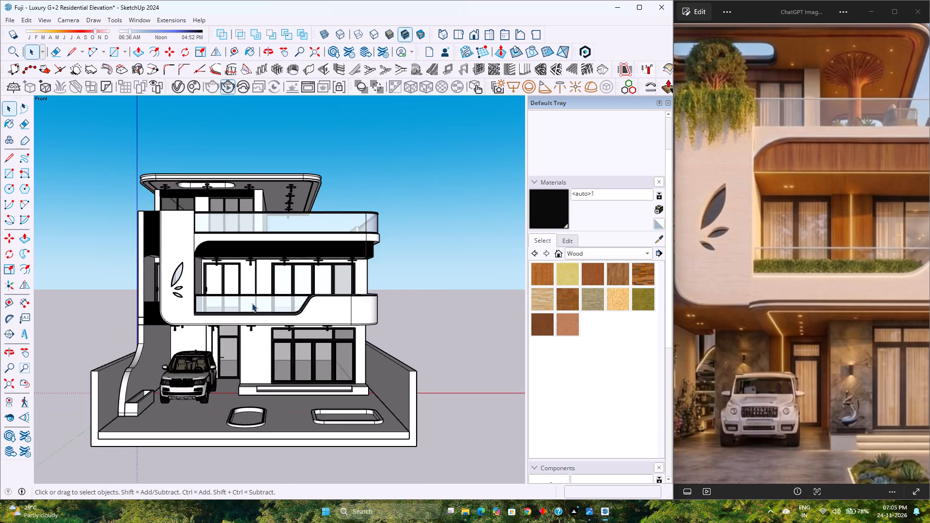
scroll(252, 303, down, 5)
scroll(252, 303, up, 5)
scroll(252, 303, down, 5)
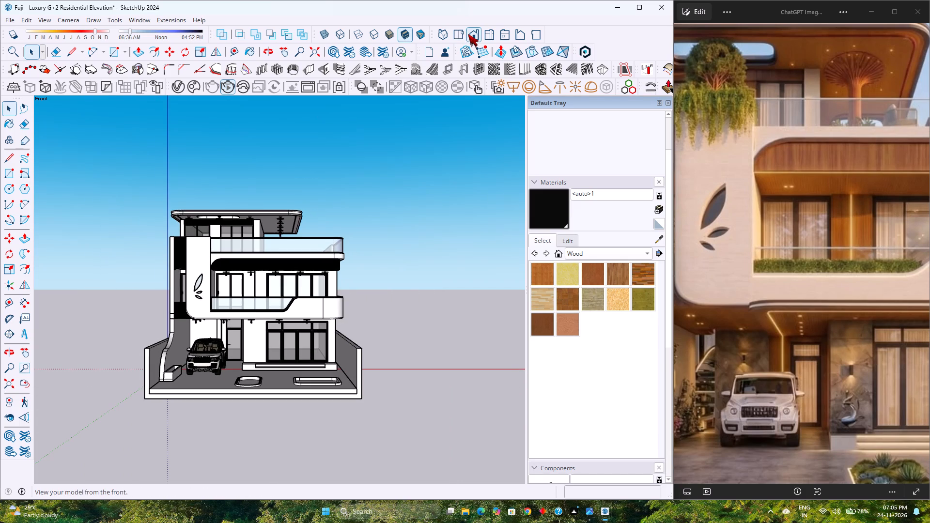
click(468, 34)
scroll(216, 319, up, 3)
scroll(216, 317, down, 4)
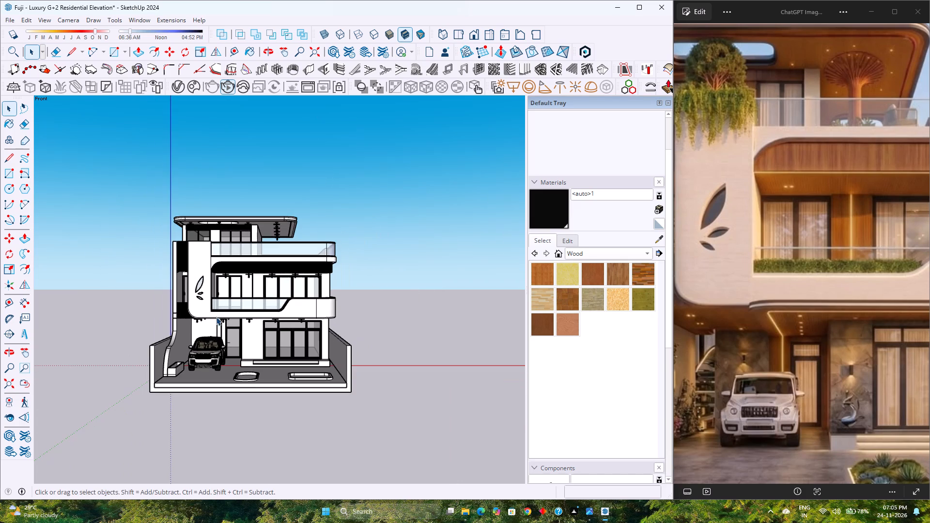
scroll(255, 314, up, 4)
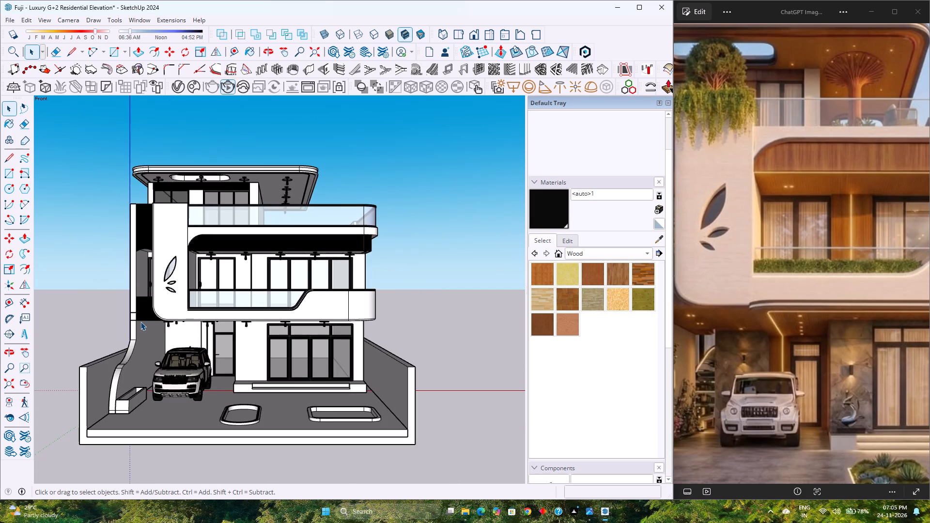
Fit the whole house in view and examine the front facade from nearer and farther away.
scroll(140, 322, up, 2)
scroll(140, 322, down, 2)
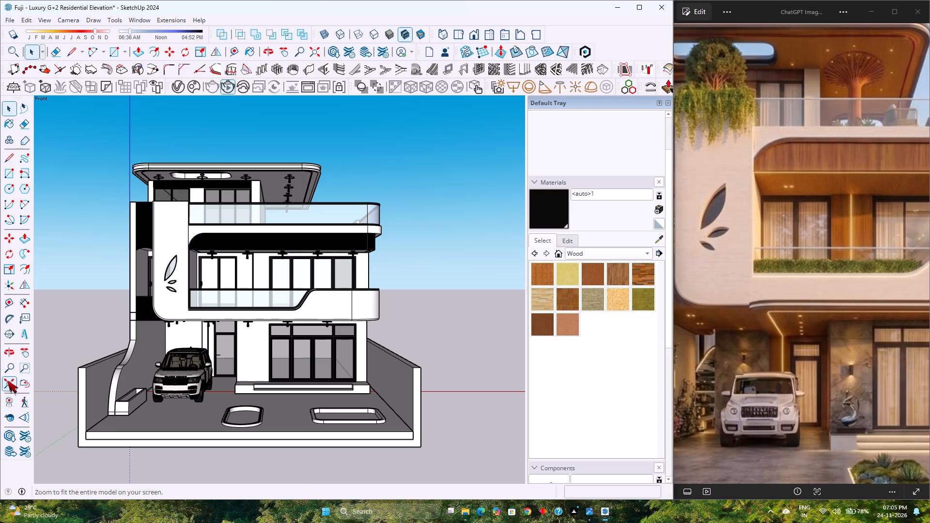
click(7, 381)
scroll(281, 309, down, 2)
scroll(281, 309, up, 2)
scroll(281, 309, down, 2)
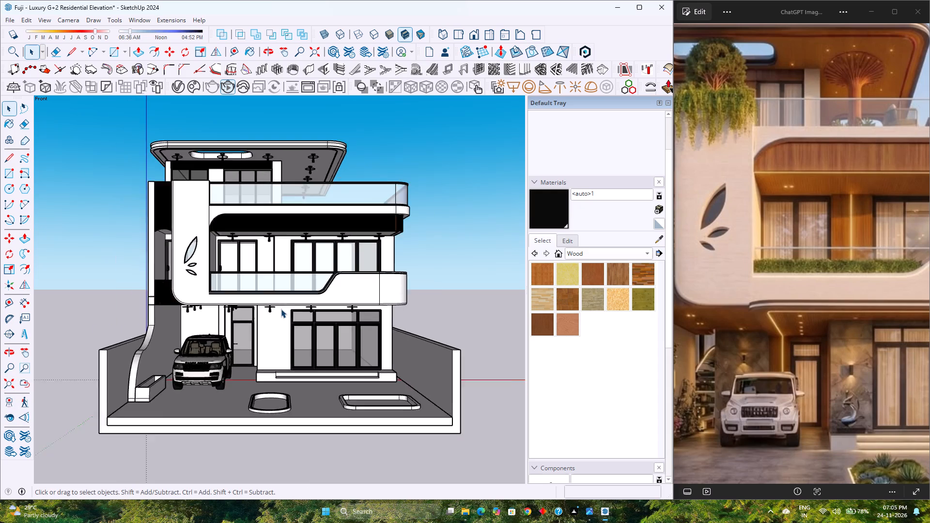
scroll(281, 309, down, 1)
scroll(281, 309, up, 2)
scroll(281, 309, down, 3)
scroll(281, 309, up, 7)
scroll(274, 291, down, 4)
scroll(274, 291, up, 3)
scroll(274, 291, down, 6)
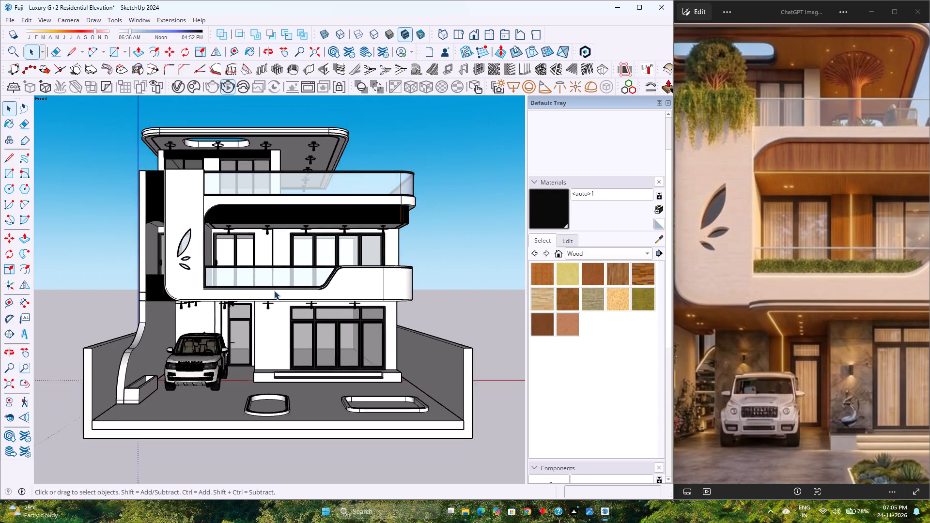
scroll(274, 291, up, 2)
scroll(274, 291, down, 7)
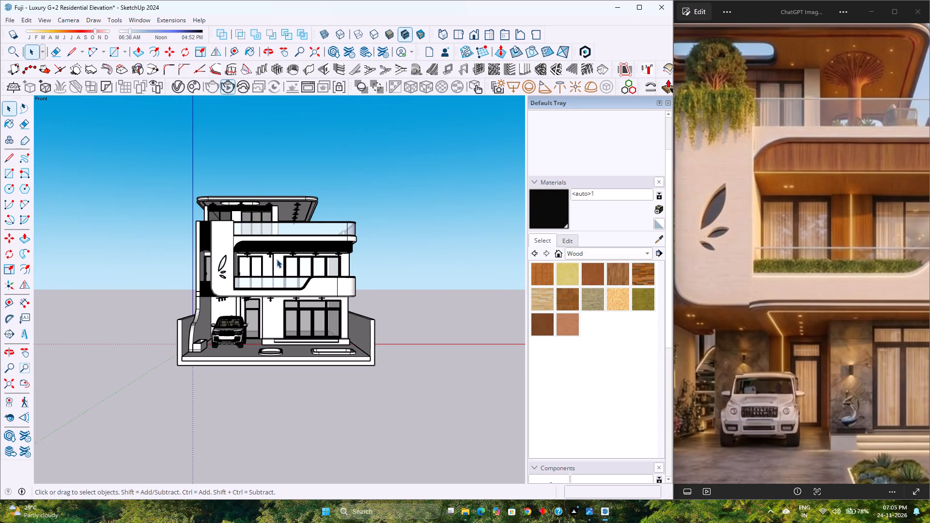
scroll(277, 255, up, 5)
scroll(277, 254, down, 5)
scroll(278, 254, up, 4)
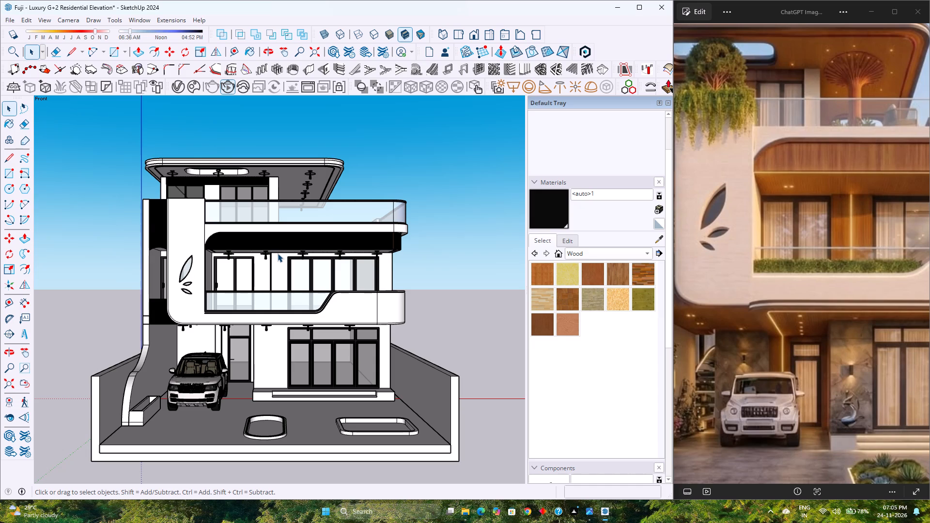
scroll(288, 295, down, 3)
scroll(287, 294, up, 2)
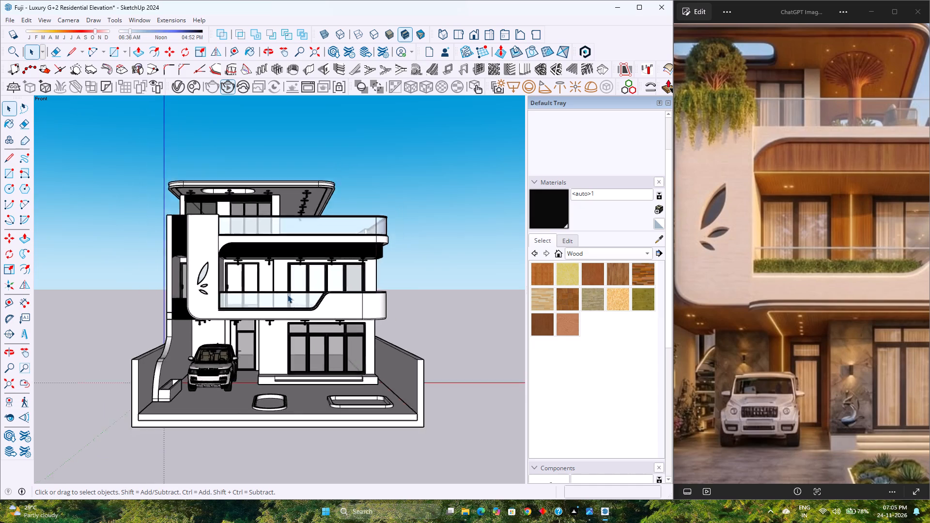
scroll(287, 294, up, 3)
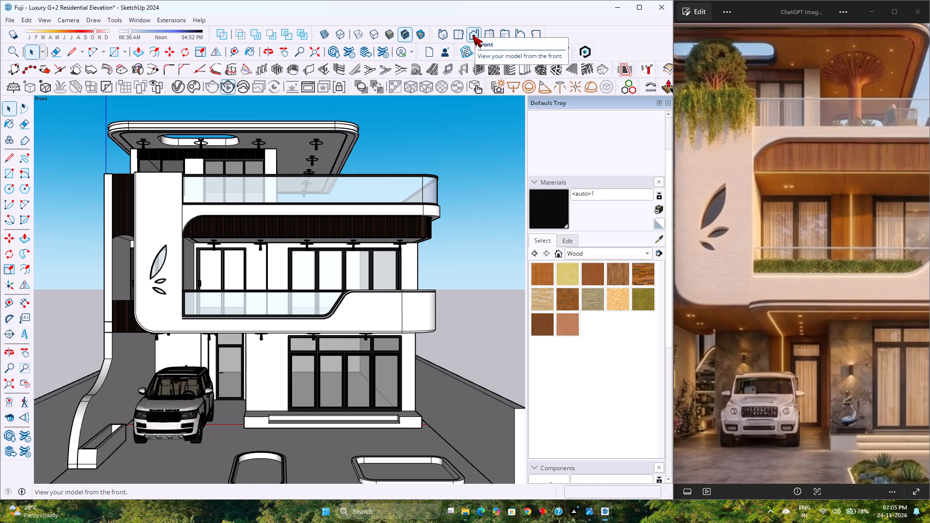
Restore the standard front view and examine the balconies and overall facade at varying distances.
click(472, 35)
scroll(258, 296, down, 4)
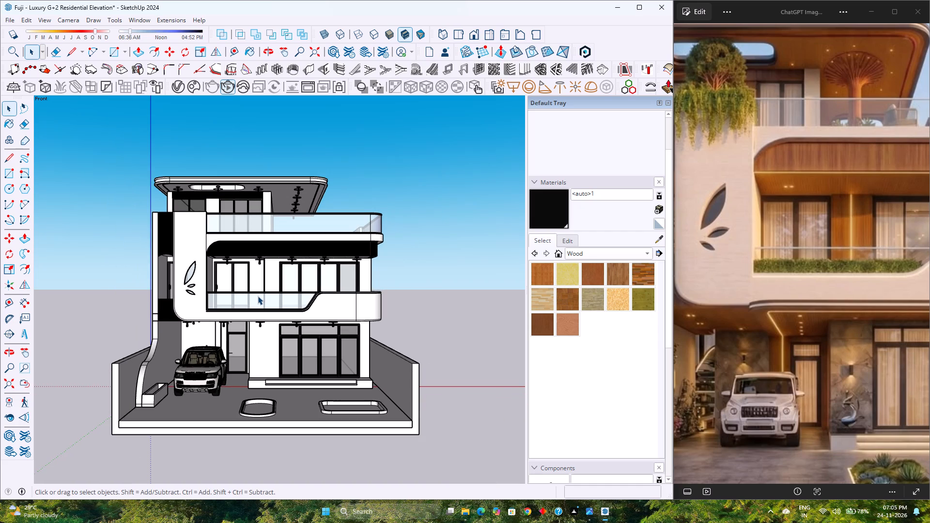
scroll(258, 296, up, 4)
scroll(258, 296, down, 6)
scroll(258, 296, up, 6)
scroll(258, 296, down, 5)
scroll(258, 296, up, 4)
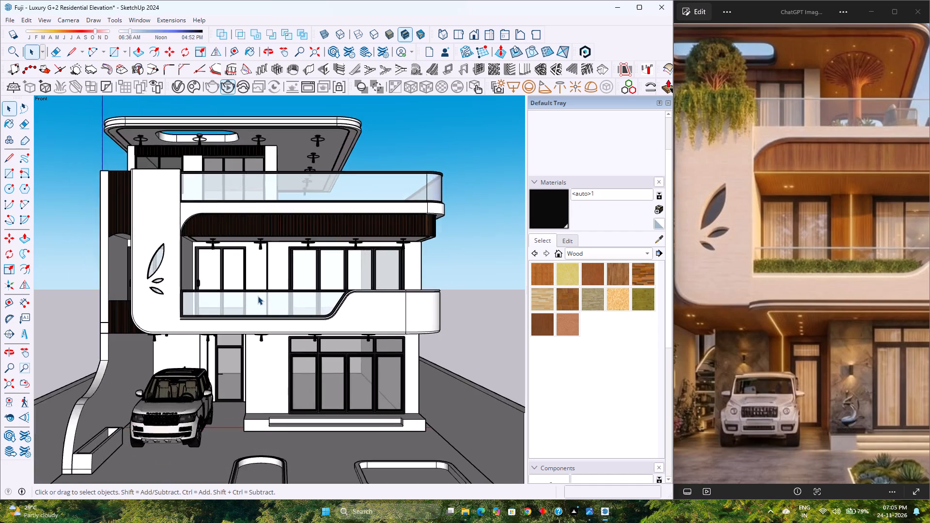
scroll(258, 296, down, 4)
scroll(258, 296, up, 4)
scroll(258, 296, down, 8)
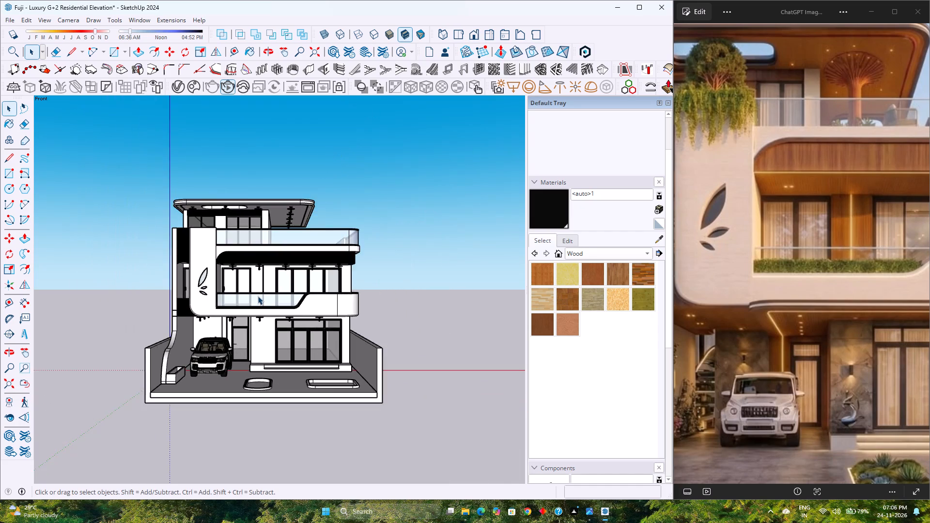
scroll(258, 296, up, 5)
scroll(258, 296, down, 4)
scroll(258, 296, up, 5)
scroll(258, 296, down, 5)
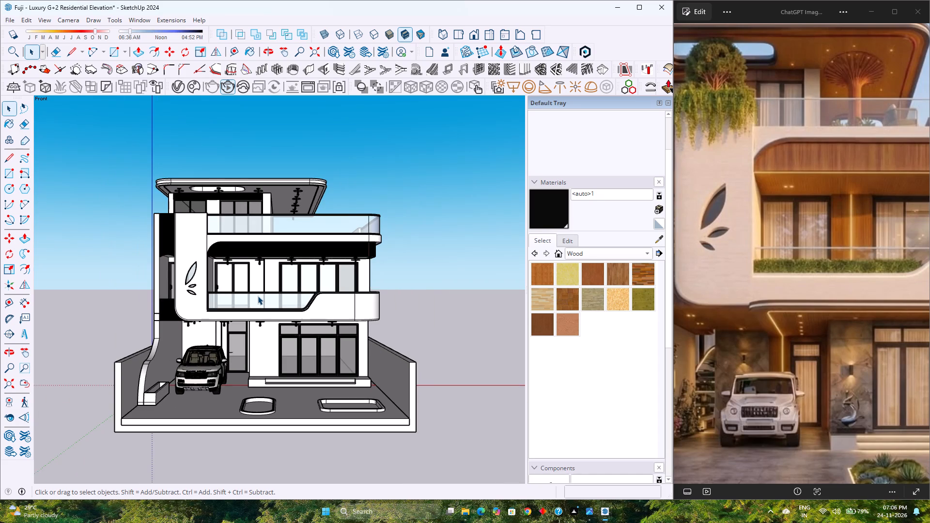
scroll(258, 296, up, 4)
scroll(258, 296, down, 5)
scroll(258, 296, up, 5)
scroll(258, 296, down, 5)
scroll(258, 296, up, 5)
scroll(258, 296, down, 4)
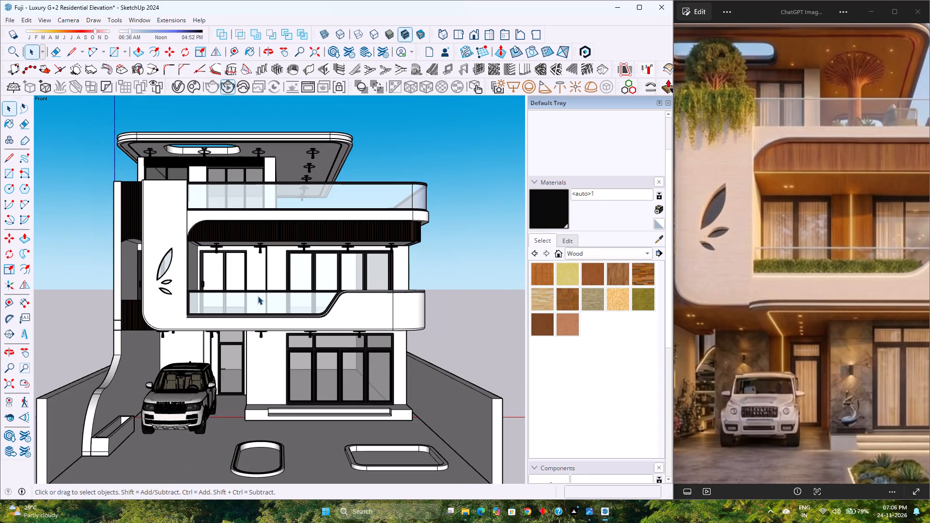
Restore the standard front view, fit the whole house in view and examine its overall proportions.
click(476, 37)
click(11, 385)
scroll(215, 324, down, 5)
scroll(216, 324, up, 3)
scroll(216, 324, down, 3)
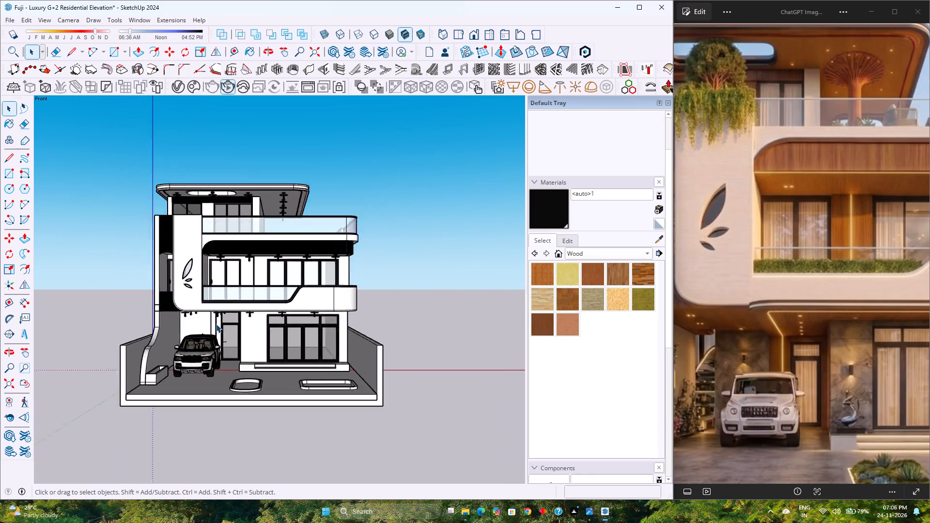
scroll(216, 324, down, 1)
scroll(216, 324, up, 5)
scroll(216, 324, down, 4)
scroll(216, 324, up, 4)
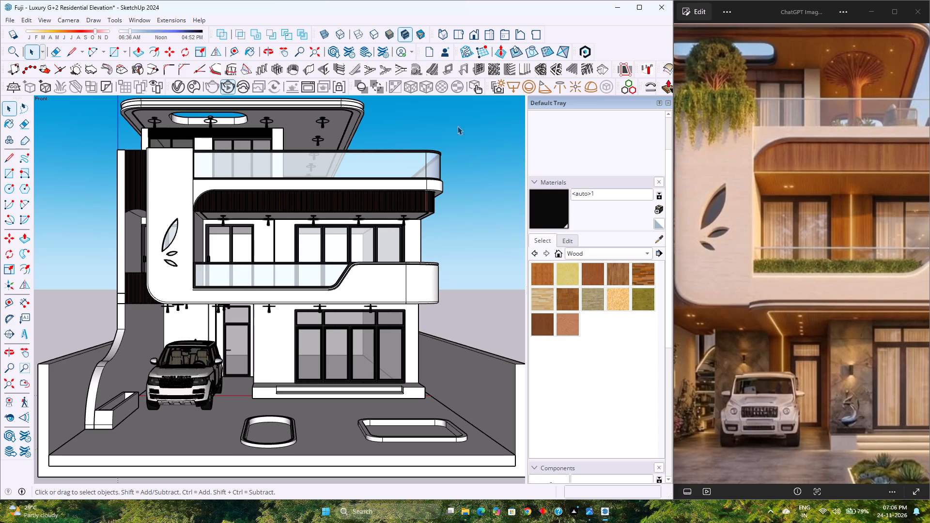
Restore the standard front view and examine the facade and ceiling spot lights from a slightly lower angle.
click(474, 37)
scroll(247, 298, down, 5)
scroll(247, 298, up, 4)
scroll(247, 298, down, 4)
scroll(247, 298, up, 4)
scroll(247, 298, down, 4)
scroll(279, 218, up, 4)
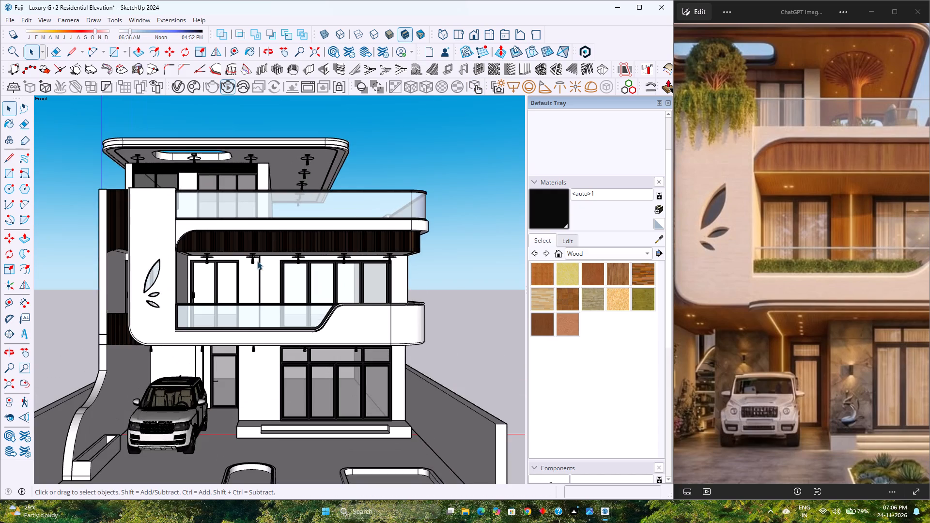
scroll(233, 322, up, 3)
scroll(233, 322, down, 4)
middle_drag(245, 375, 255, 348)
middle_click(255, 348)
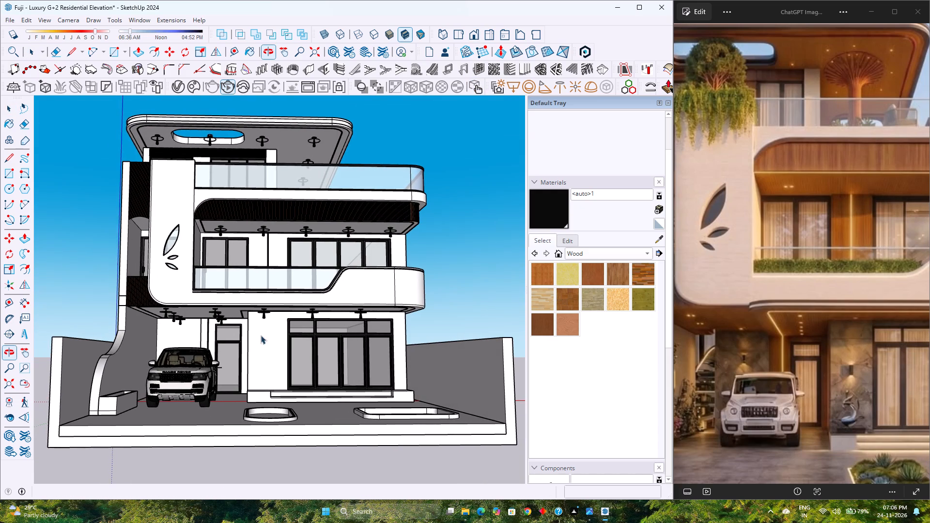
Restore the standard front view and examine the whole house from a slightly tilted angle.
click(474, 34)
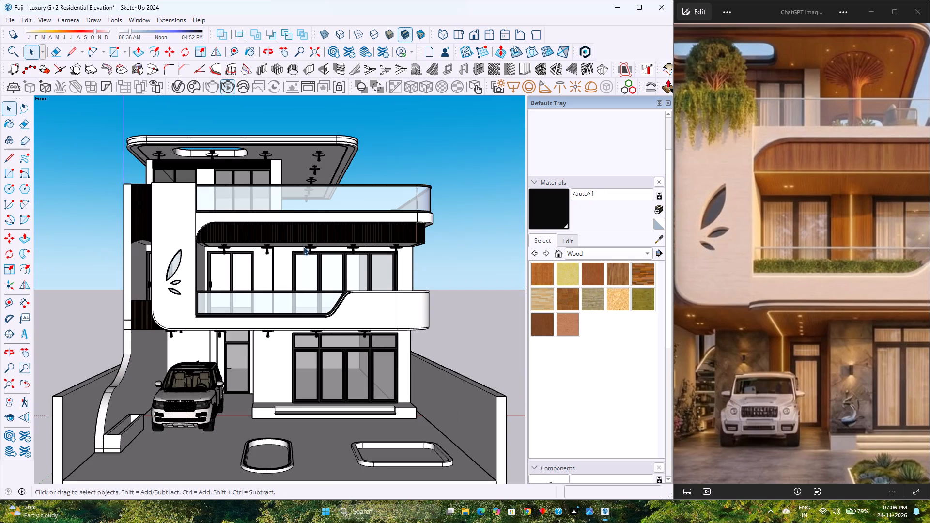
scroll(293, 327, down, 4)
scroll(280, 363, up, 3)
middle_drag(279, 363, 279, 358)
middle_click(279, 358)
scroll(281, 342, down, 2)
scroll(281, 342, up, 2)
scroll(281, 342, down, 2)
scroll(278, 338, up, 2)
scroll(278, 338, down, 3)
scroll(278, 338, up, 2)
scroll(278, 338, down, 2)
scroll(278, 338, up, 3)
scroll(278, 338, down, 3)
scroll(278, 338, up, 2)
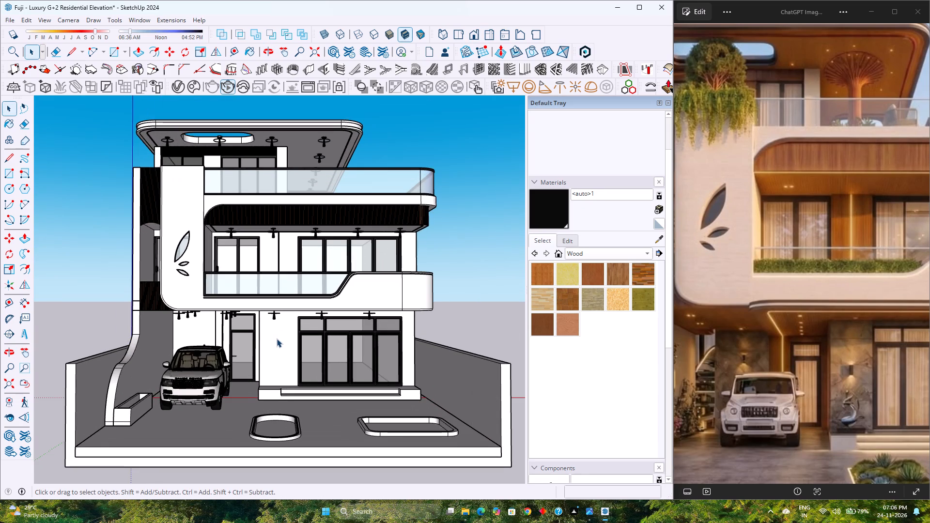
middle_click(277, 338)
middle_click(275, 339)
scroll(275, 339, down, 1)
scroll(275, 339, up, 1)
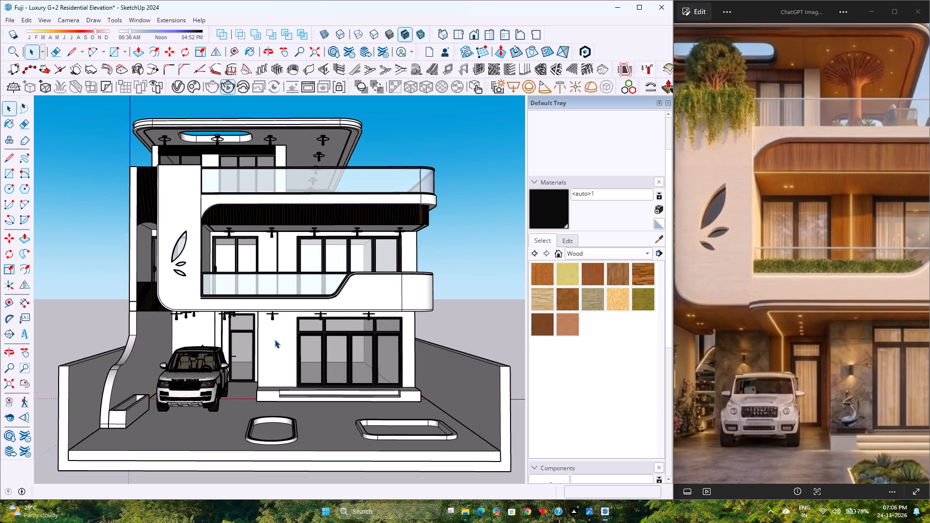
scroll(275, 339, up, 1)
scroll(275, 339, down, 1)
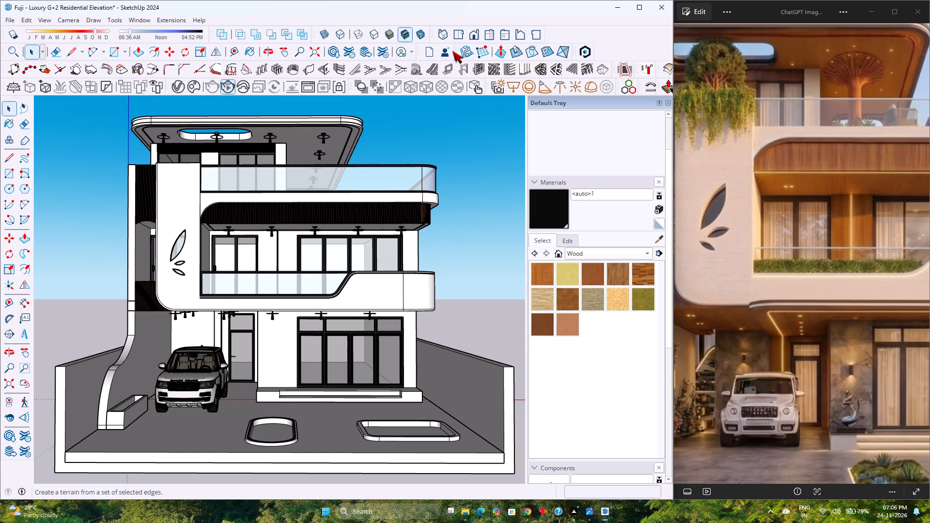
Examine the parked car, entrance door, ground-floor glazing and first-floor balcony from closer up and farther away.
scroll(250, 320, down, 4)
scroll(250, 320, up, 3)
scroll(250, 320, down, 3)
scroll(250, 320, up, 3)
scroll(250, 320, down, 4)
scroll(250, 320, up, 5)
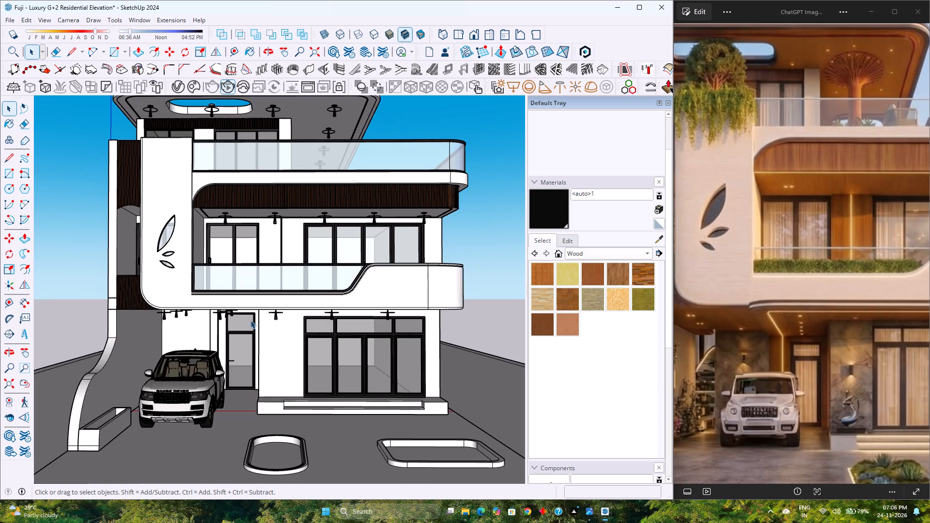
scroll(248, 319, down, 2)
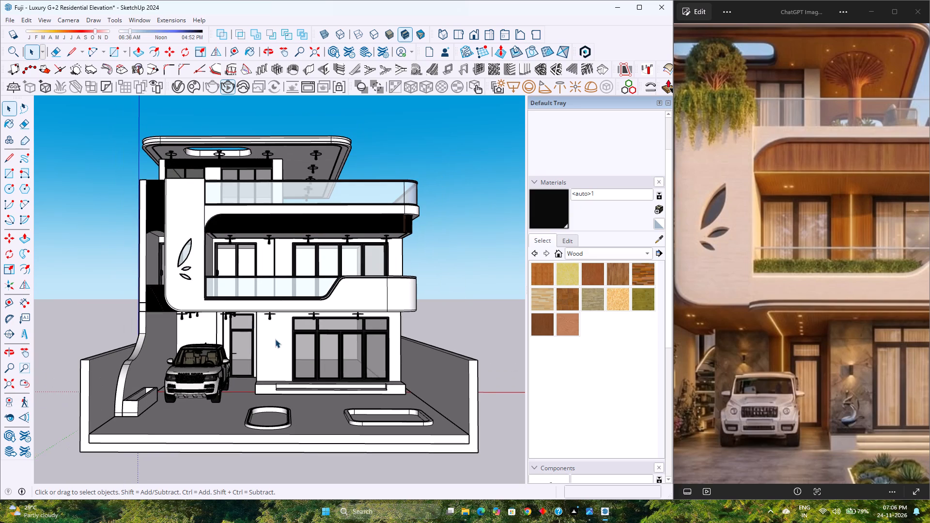
scroll(276, 336, up, 3)
scroll(276, 336, down, 4)
scroll(276, 336, up, 4)
scroll(276, 336, down, 4)
scroll(276, 336, up, 4)
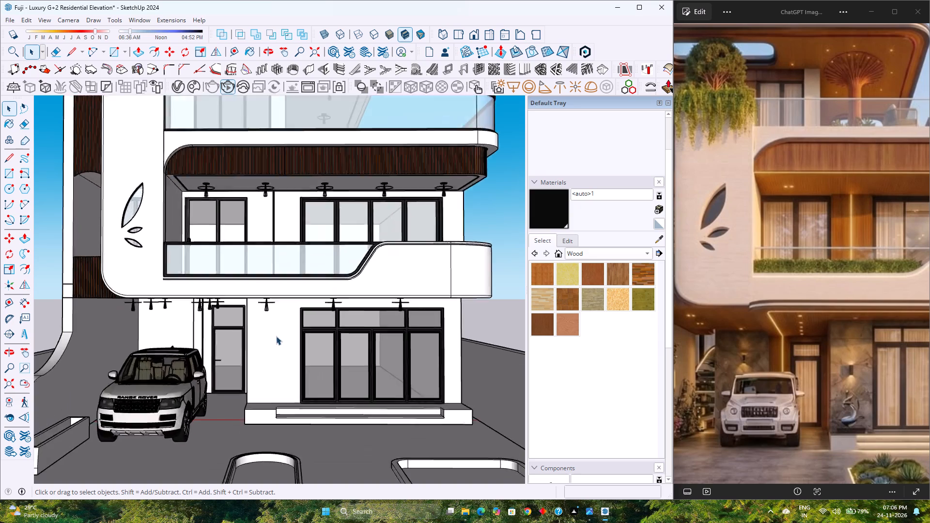
scroll(276, 336, down, 5)
scroll(276, 336, up, 5)
scroll(276, 336, down, 4)
scroll(276, 336, up, 3)
scroll(276, 336, down, 3)
scroll(276, 336, up, 4)
scroll(276, 336, down, 5)
scroll(276, 336, up, 4)
scroll(276, 336, down, 3)
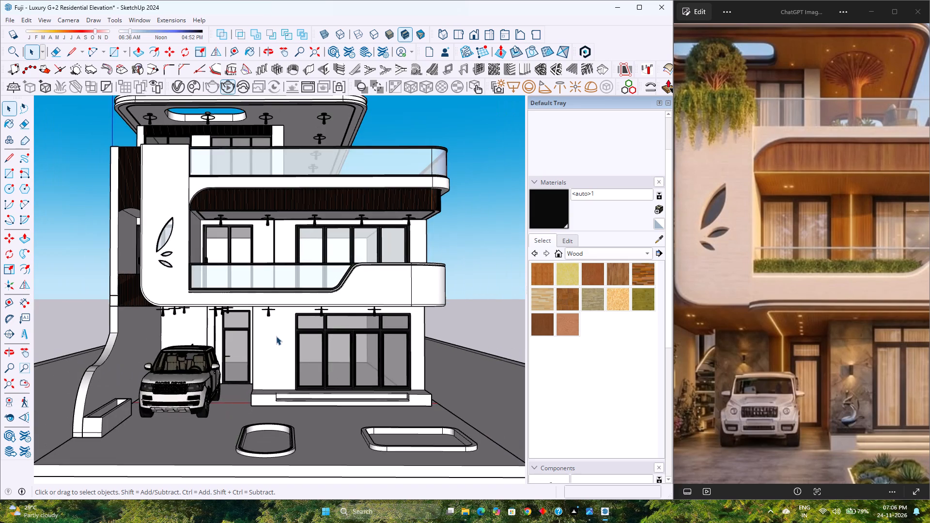
scroll(276, 336, up, 3)
scroll(276, 336, down, 4)
scroll(276, 336, up, 4)
scroll(276, 336, down, 5)
scroll(276, 336, up, 4)
scroll(276, 336, down, 2)
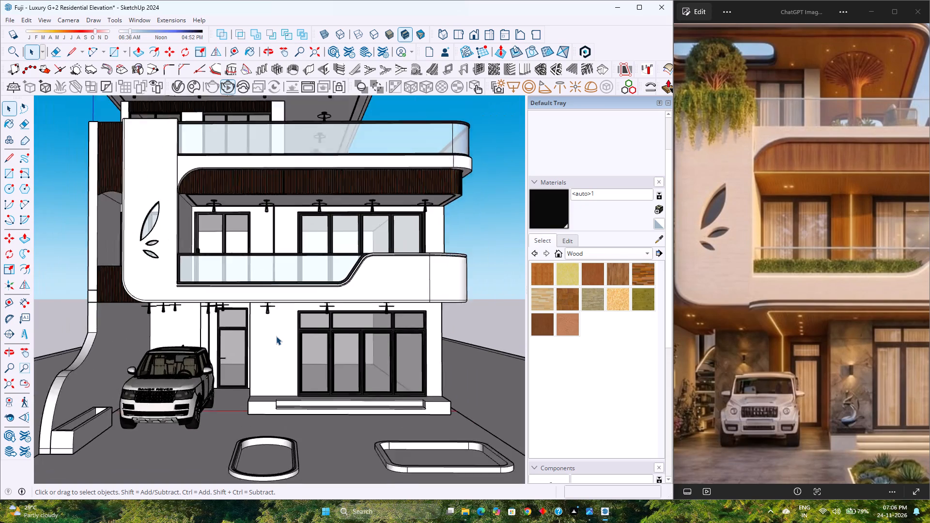
scroll(276, 336, down, 1)
scroll(276, 336, up, 3)
scroll(276, 336, down, 4)
scroll(276, 336, up, 4)
scroll(276, 336, down, 4)
scroll(276, 336, up, 1)
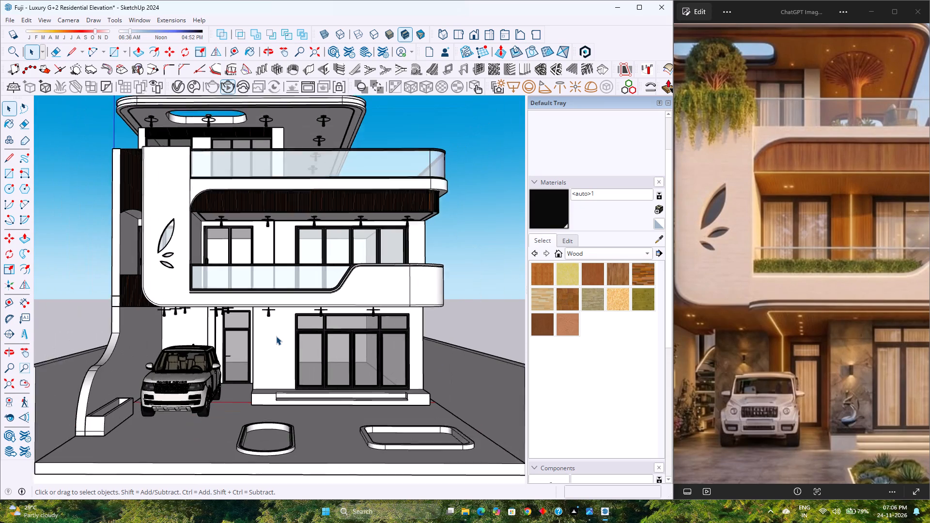
scroll(276, 336, up, 5)
scroll(269, 336, down, 4)
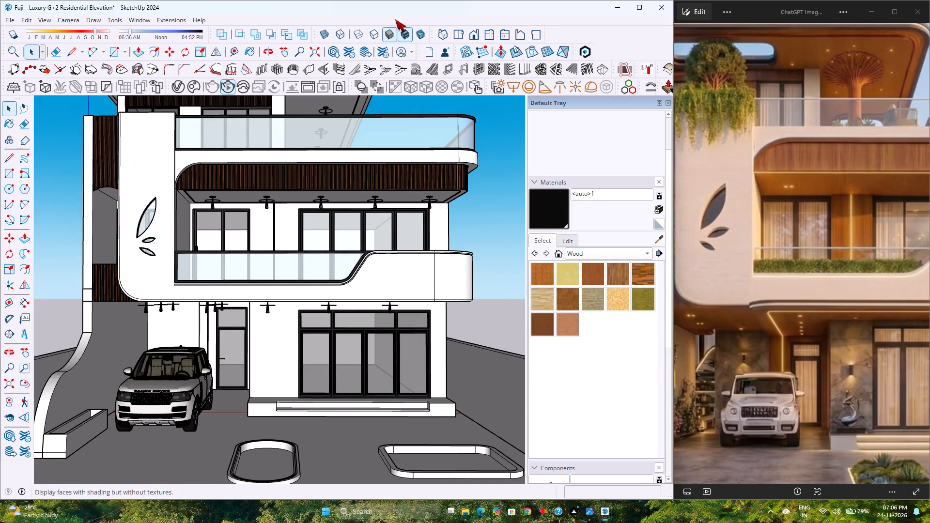
Restore the standard front view, fit the whole house in view and examine the facade at varying distances.
click(474, 37)
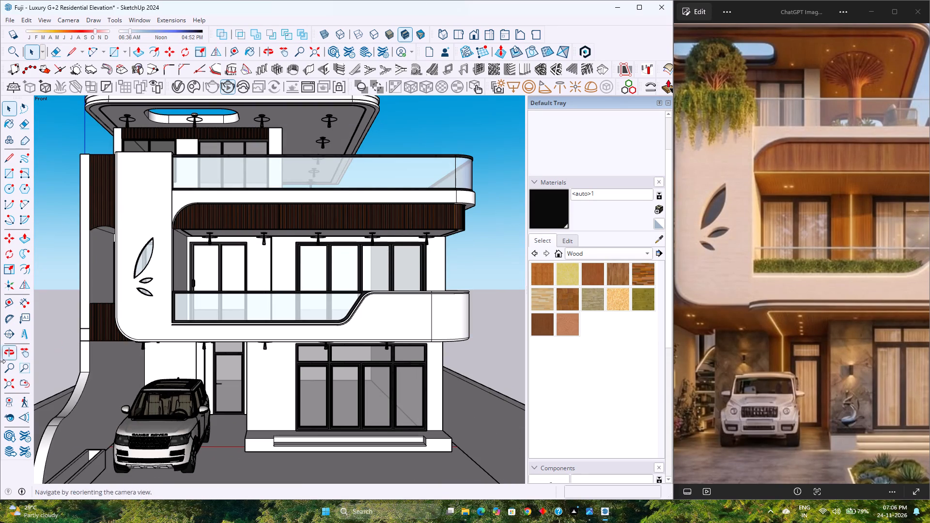
click(11, 385)
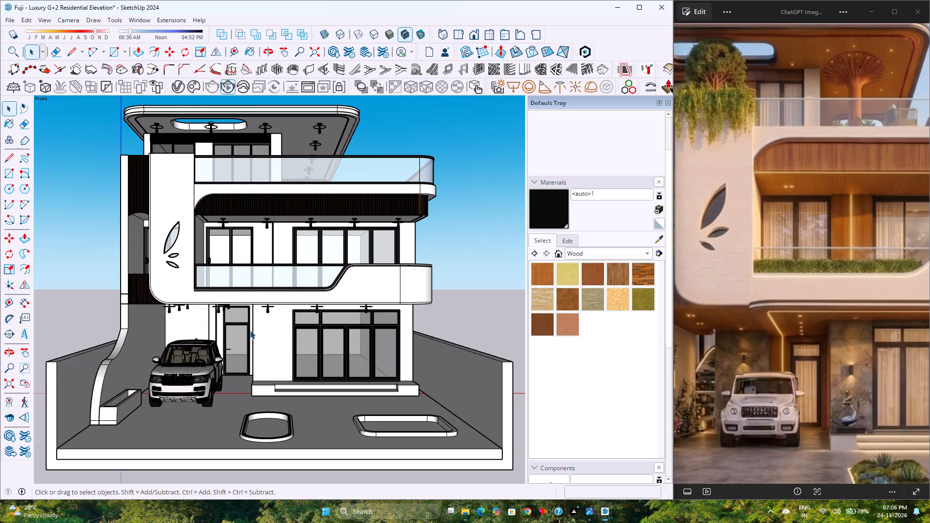
scroll(280, 318, down, 2)
scroll(280, 318, up, 3)
scroll(279, 320, down, 2)
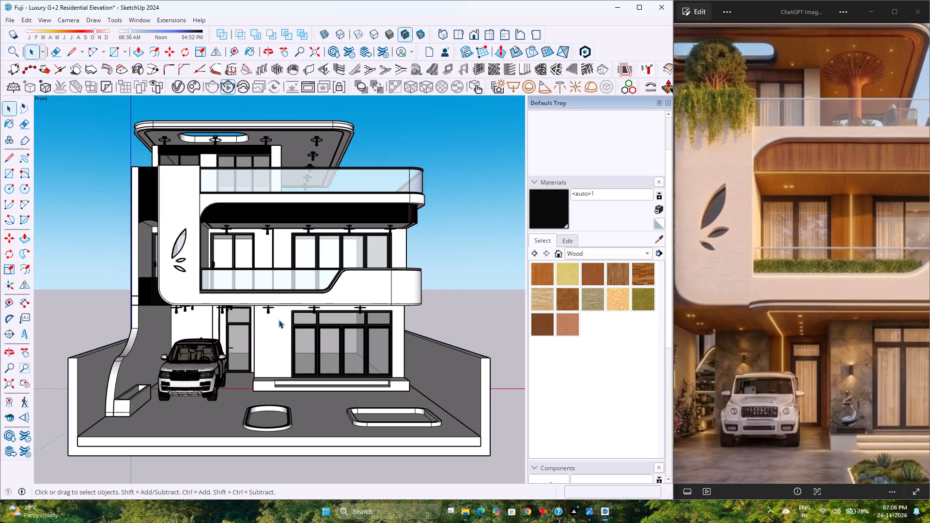
scroll(275, 320, up, 1)
scroll(275, 320, down, 3)
scroll(275, 320, up, 3)
scroll(275, 320, down, 4)
scroll(275, 320, up, 4)
scroll(275, 320, down, 4)
scroll(275, 320, up, 4)
scroll(275, 320, down, 4)
scroll(275, 320, up, 4)
scroll(275, 320, down, 2)
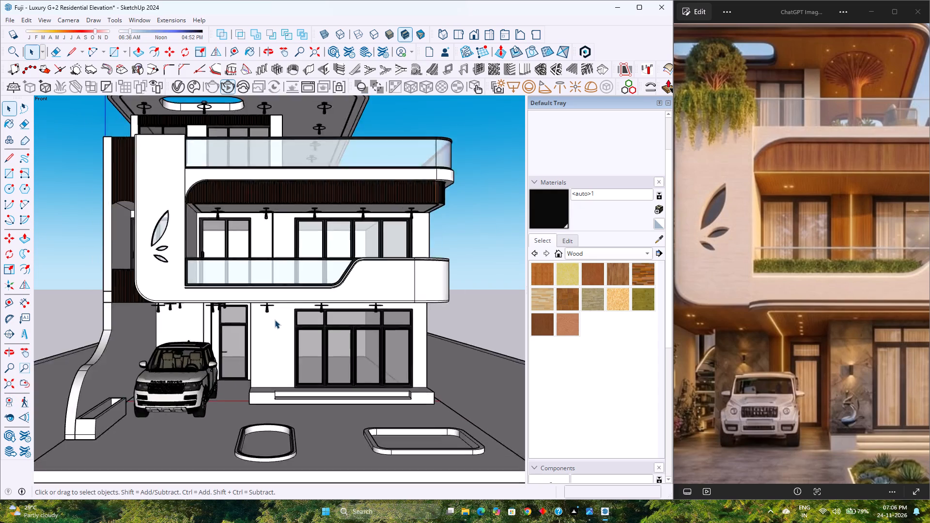
scroll(275, 320, down, 2)
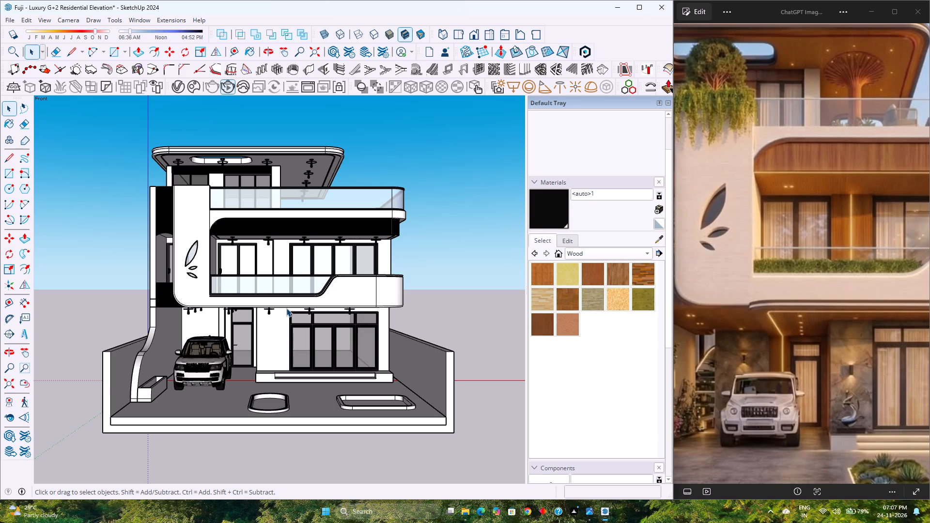
scroll(238, 329, up, 1)
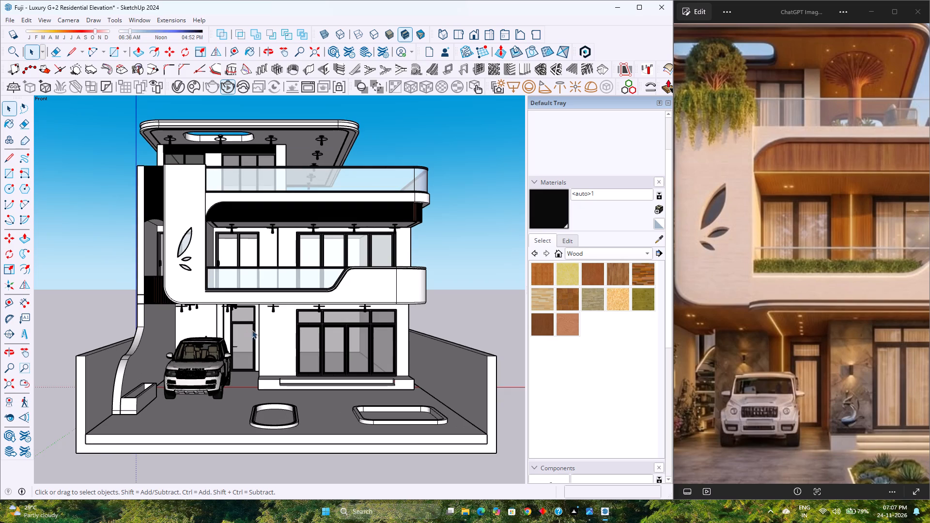
Examine the front facade and its balconies from closer up and farther away.
scroll(256, 331, down, 2)
scroll(282, 323, up, 2)
scroll(278, 333, down, 3)
scroll(277, 336, up, 3)
scroll(277, 336, down, 2)
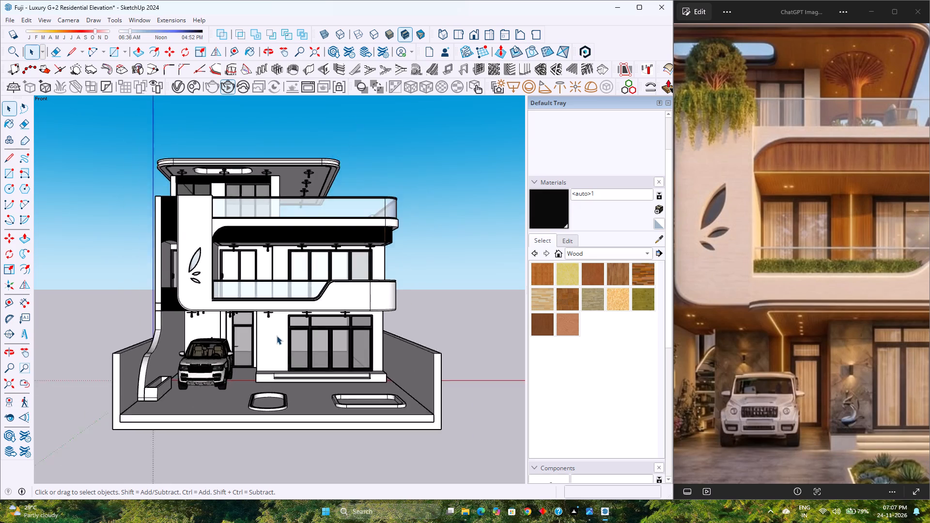
scroll(277, 336, down, 2)
scroll(277, 336, up, 4)
scroll(277, 336, down, 1)
scroll(273, 339, up, 3)
scroll(272, 338, down, 4)
scroll(272, 338, up, 5)
scroll(272, 338, down, 3)
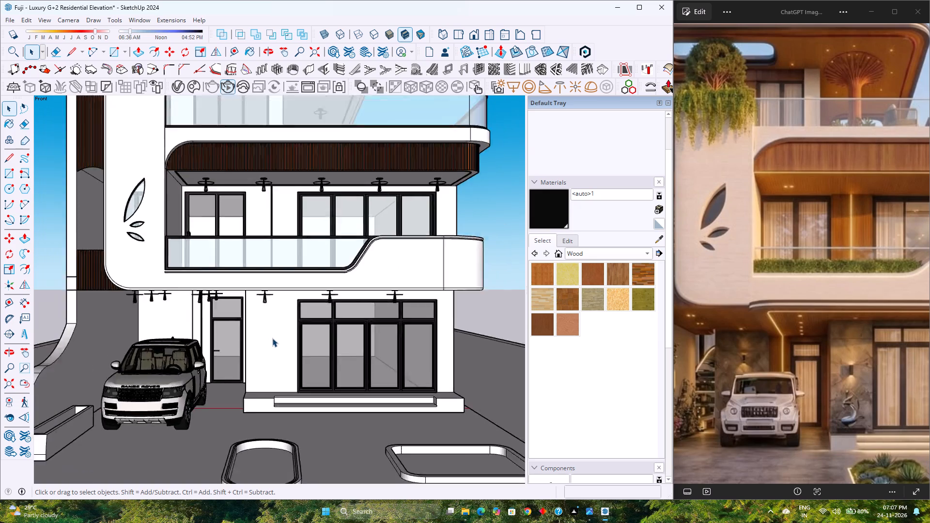
scroll(272, 338, down, 2)
scroll(272, 338, up, 4)
scroll(272, 338, down, 5)
scroll(272, 338, up, 5)
scroll(272, 338, down, 5)
scroll(272, 338, up, 5)
scroll(272, 338, down, 5)
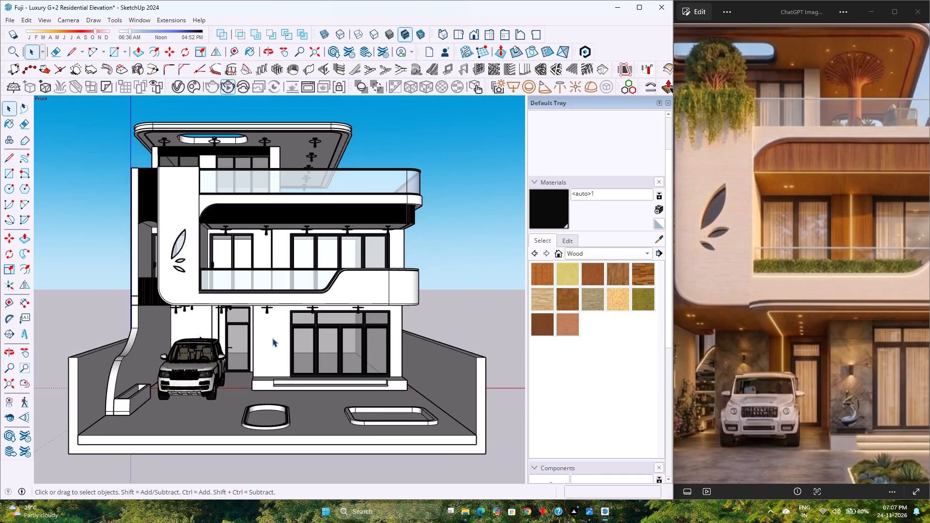
Examine the parked car, entrance door, ground-floor glazing and porch spot lights up close and from a lower angle.
scroll(272, 338, up, 5)
scroll(272, 338, down, 5)
scroll(272, 338, up, 5)
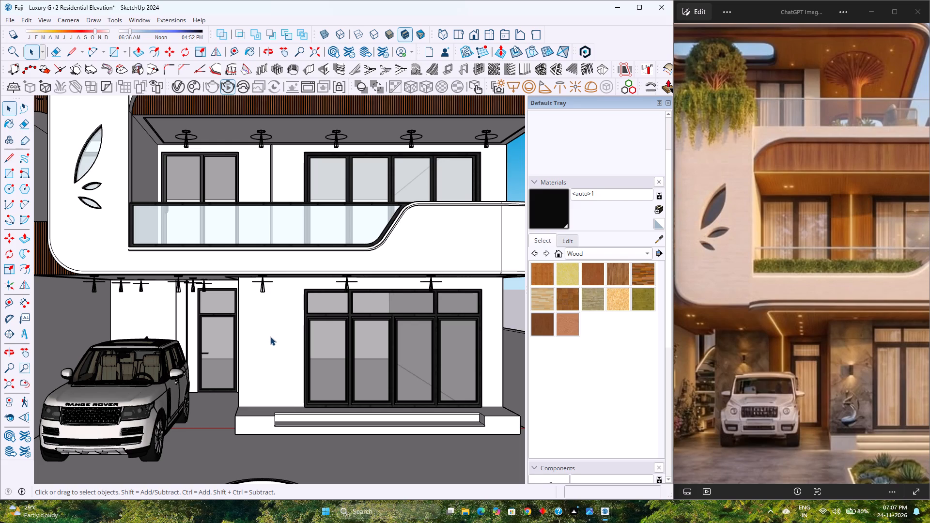
scroll(268, 337, up, 5)
scroll(311, 162, down, 10)
scroll(292, 200, down, 2)
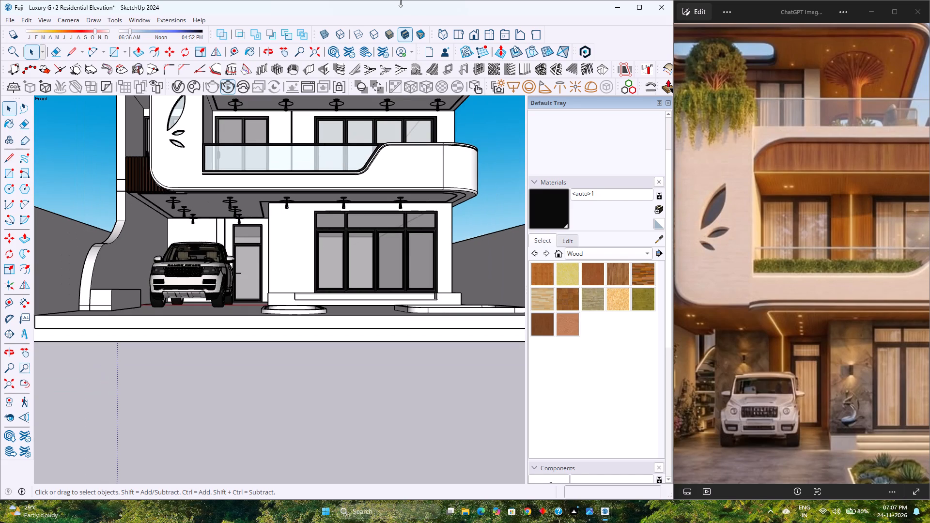
Restore the standard front view, fit the whole house in view and examine the facade at varying distances.
click(473, 35)
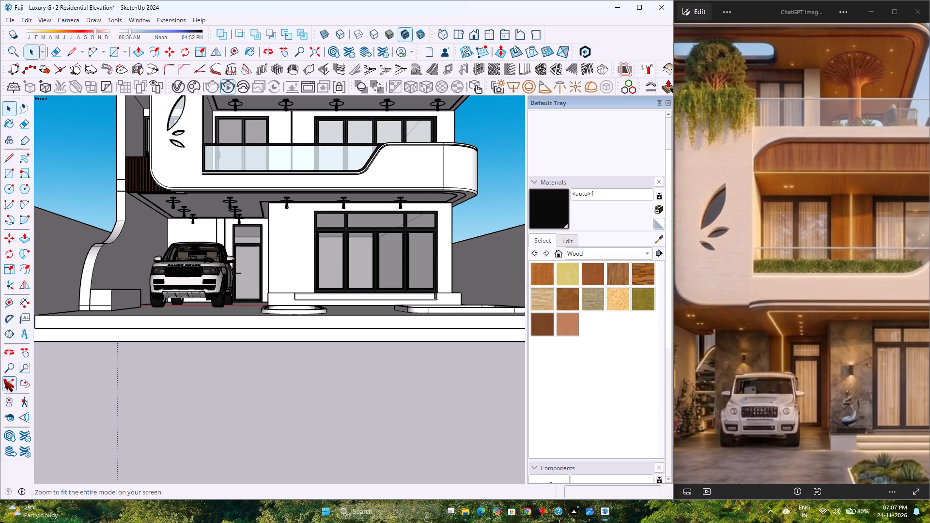
click(11, 386)
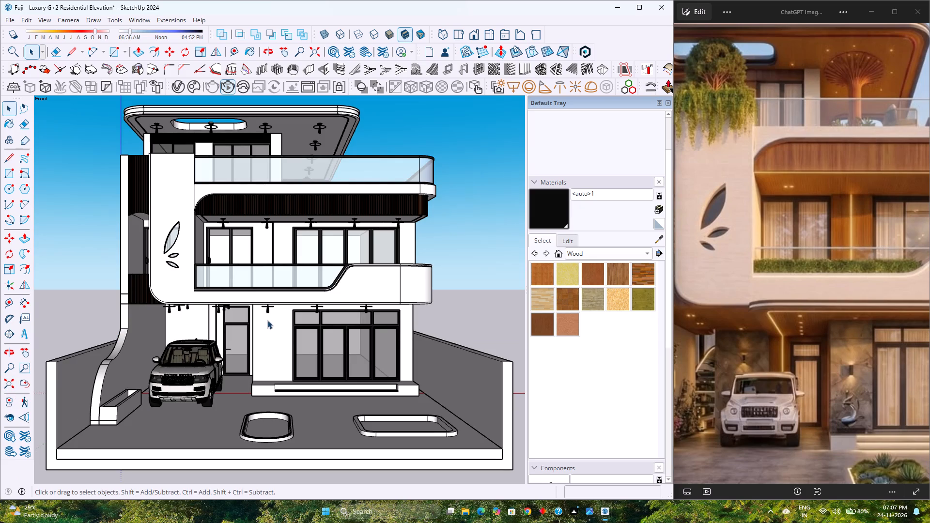
scroll(267, 320, down, 3)
scroll(267, 320, up, 3)
scroll(267, 320, down, 4)
scroll(267, 320, up, 3)
scroll(267, 321, down, 3)
scroll(267, 321, up, 4)
scroll(267, 321, down, 6)
scroll(267, 321, up, 6)
scroll(267, 321, down, 6)
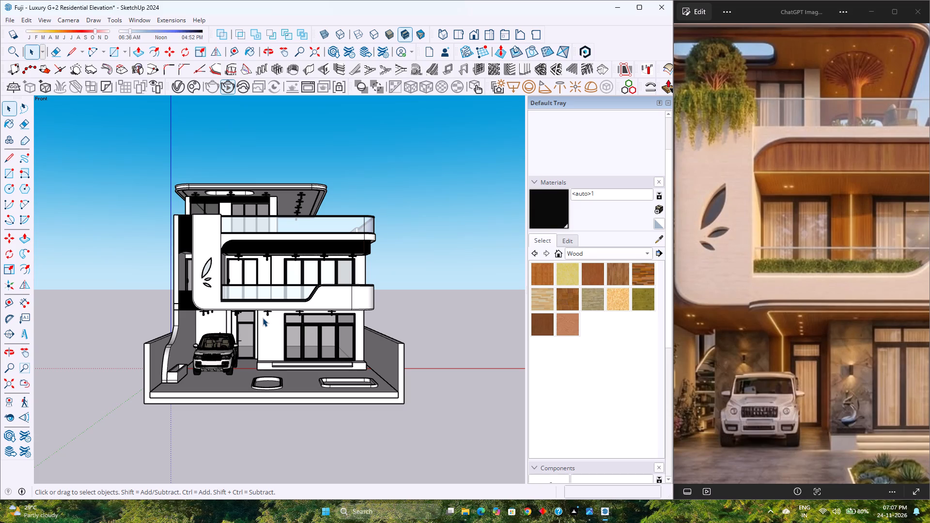
Reset to the fitted standard front view and check the overall elevation from slightly farther away.
click(475, 31)
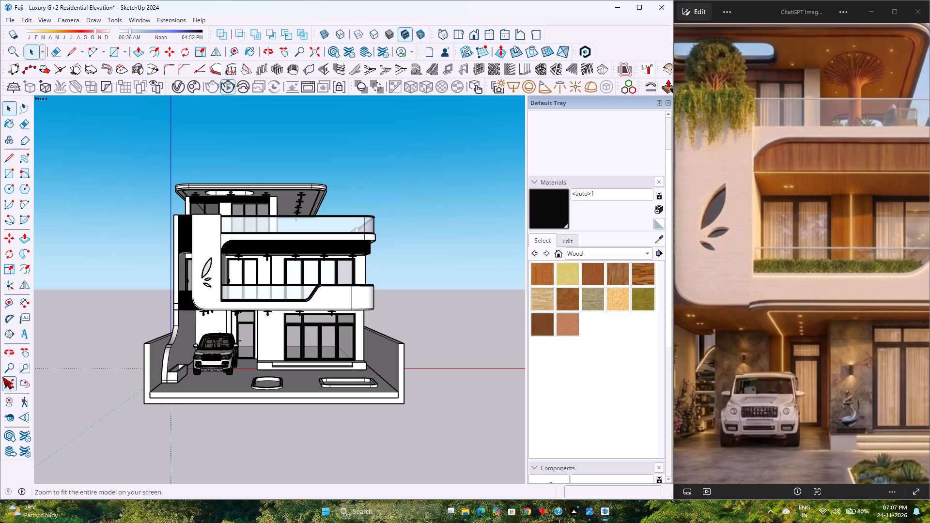
click(6, 383)
scroll(241, 271, down, 3)
scroll(242, 271, up, 3)
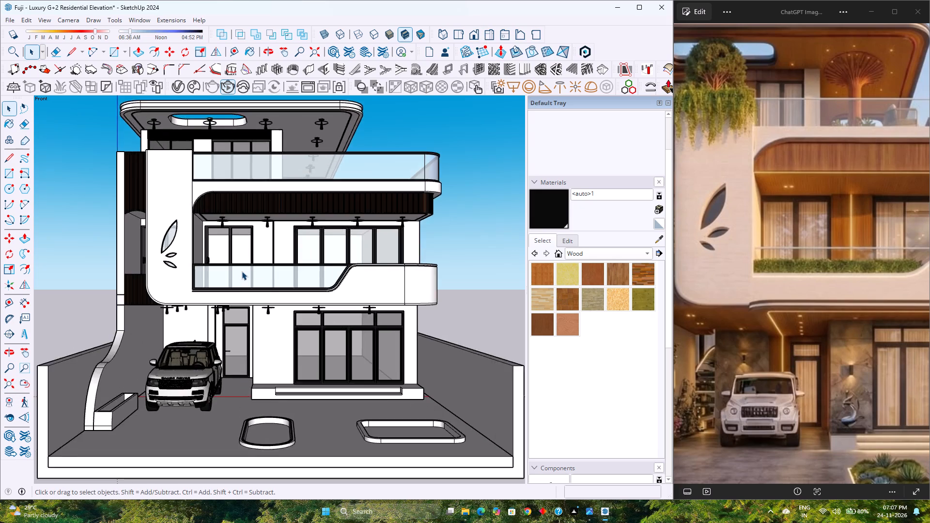
scroll(243, 271, down, 3)
scroll(243, 272, up, 3)
scroll(243, 272, down, 3)
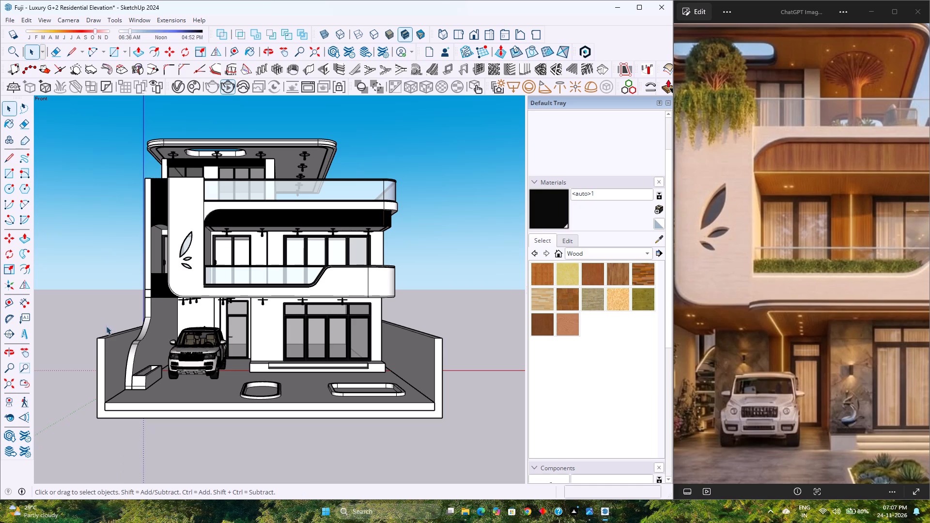
Restore the fitted standard front view and examine the full elevation, including boundary walls and forecourt, at varying distances.
click(473, 28)
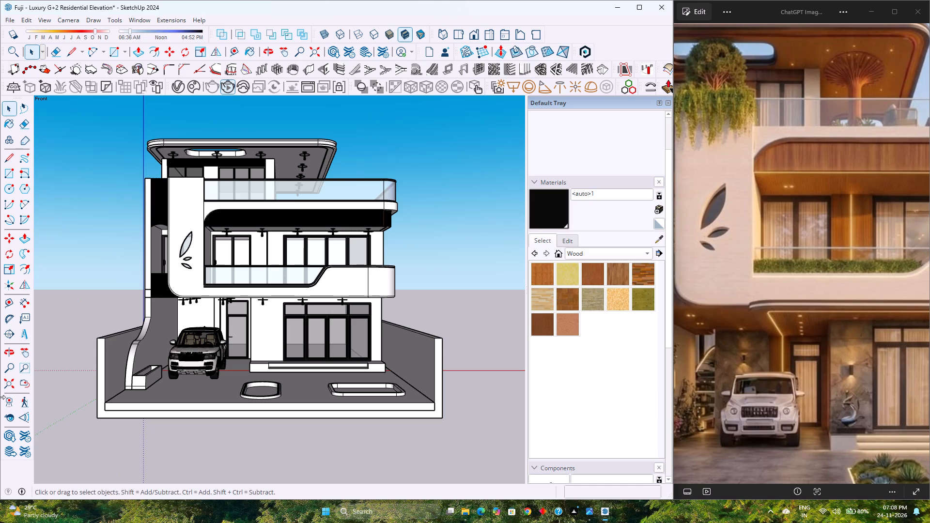
click(9, 389)
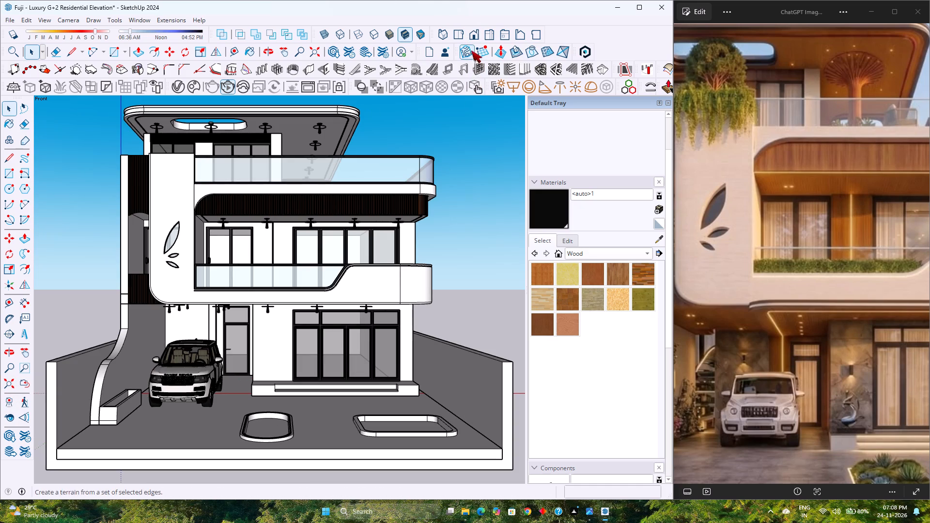
click(472, 38)
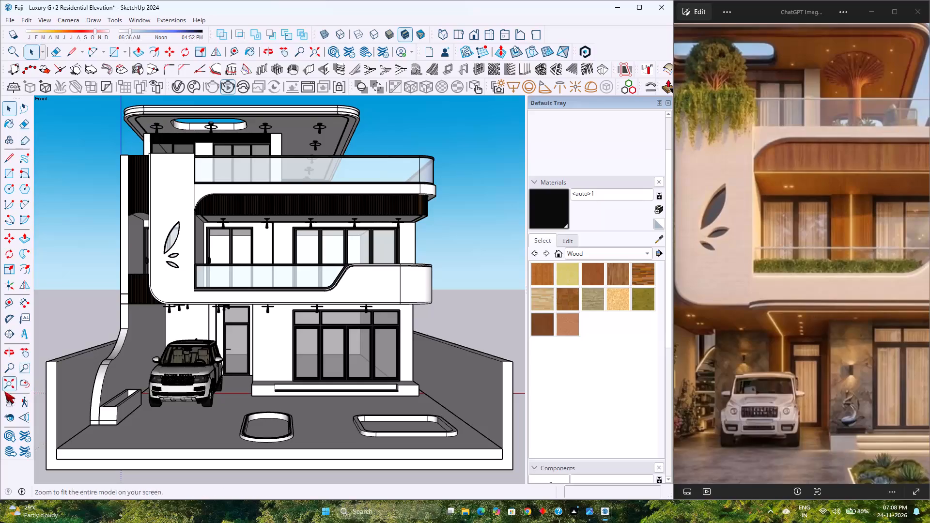
click(5, 386)
scroll(275, 341, down, 2)
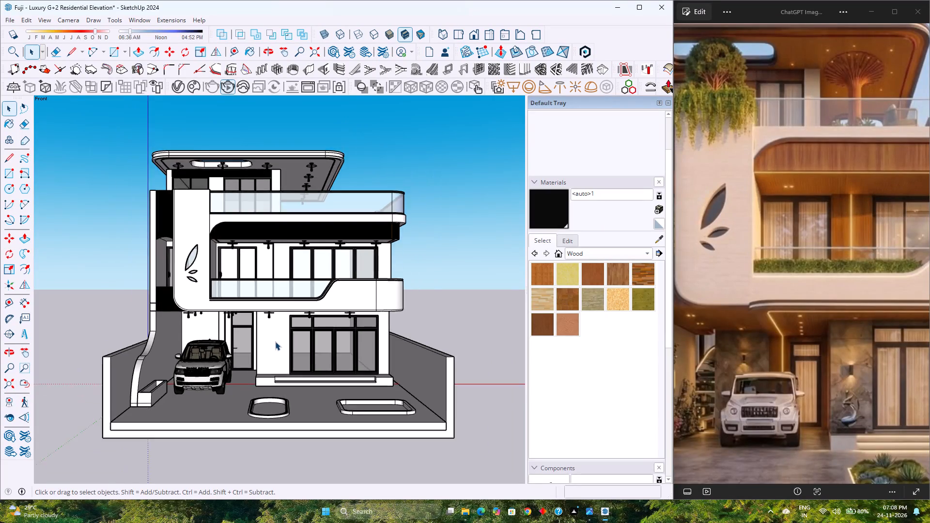
scroll(275, 341, up, 2)
scroll(275, 341, down, 2)
scroll(275, 341, up, 2)
scroll(275, 341, down, 3)
scroll(275, 341, up, 3)
scroll(275, 341, down, 3)
scroll(275, 341, up, 3)
scroll(275, 341, down, 3)
scroll(275, 341, up, 3)
scroll(275, 341, down, 3)
scroll(275, 342, up, 4)
scroll(275, 342, down, 7)
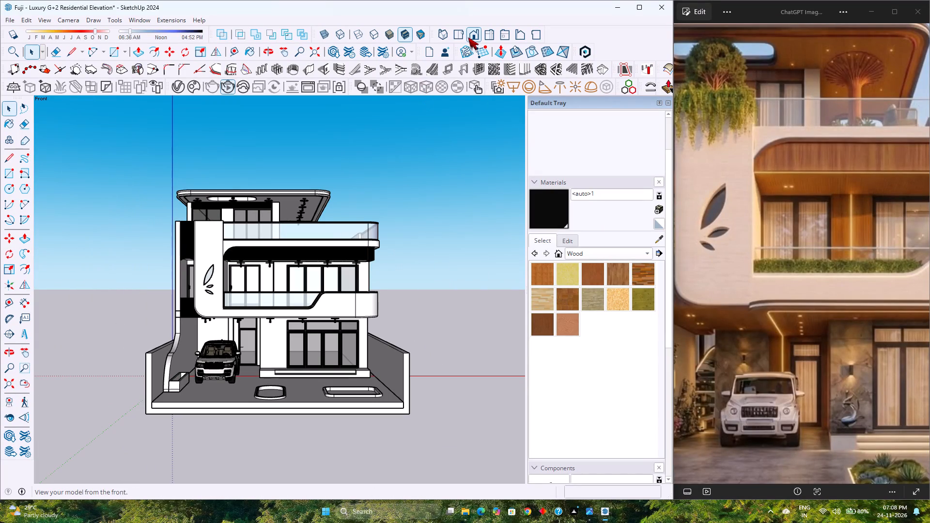
Restore the fitted standard front view and examine the house around the parked car from nearer and farther.
click(468, 37)
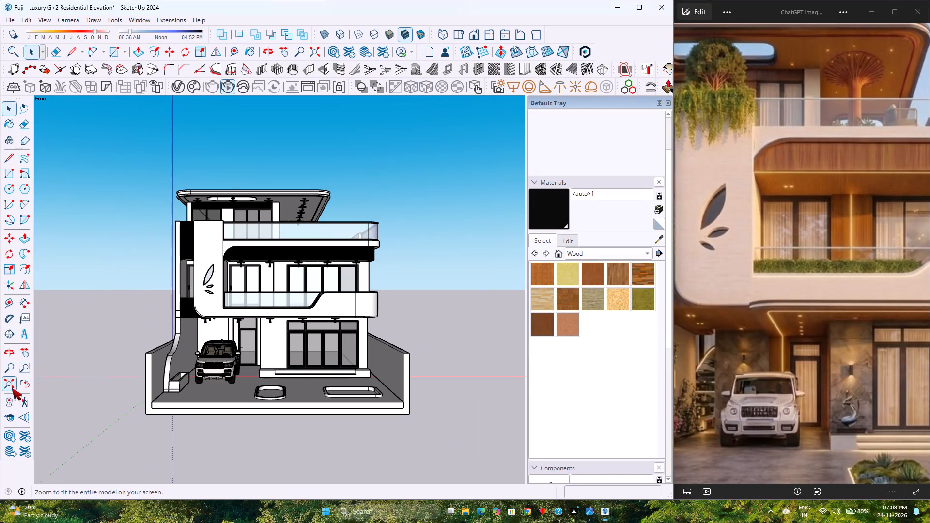
click(12, 388)
scroll(185, 382, up, 3)
scroll(194, 382, down, 6)
scroll(195, 382, up, 5)
scroll(195, 382, down, 6)
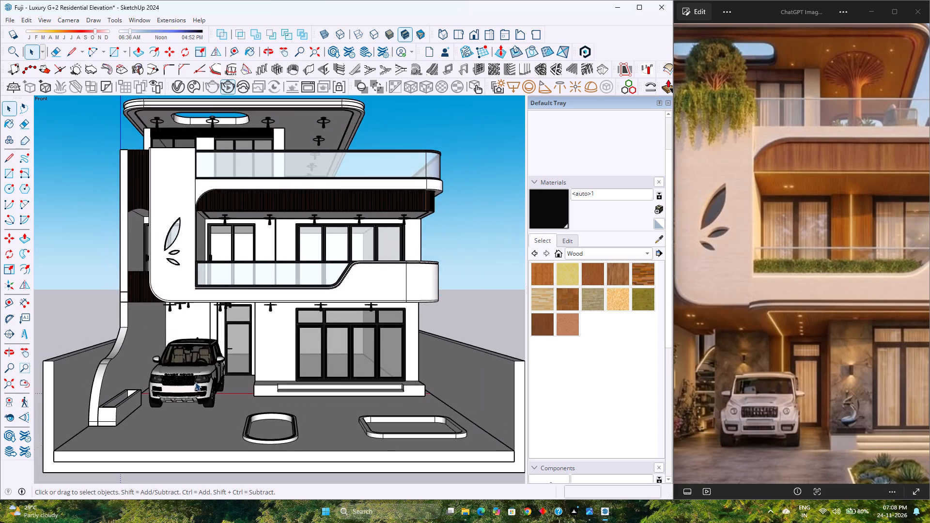
scroll(195, 382, up, 3)
scroll(196, 383, down, 11)
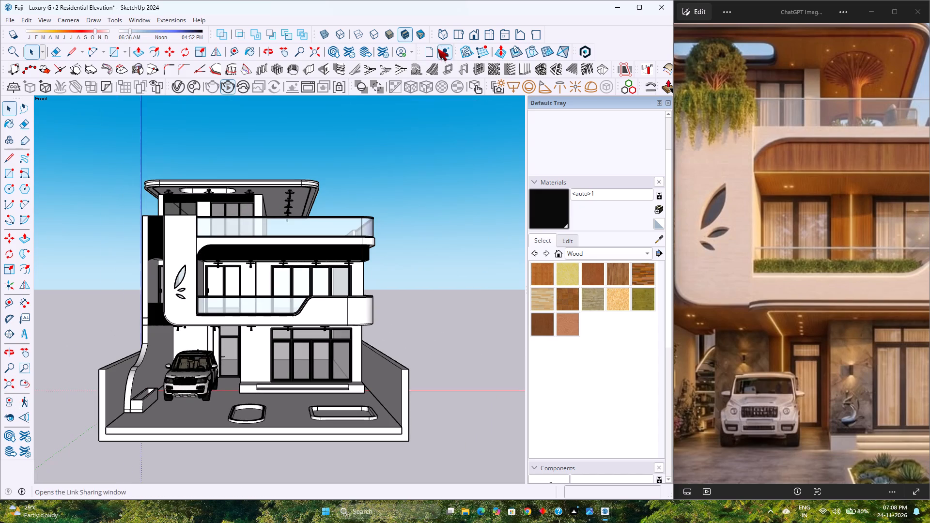
Refit the whole house in the standard front view and compare the facade at several viewing distances.
click(474, 37)
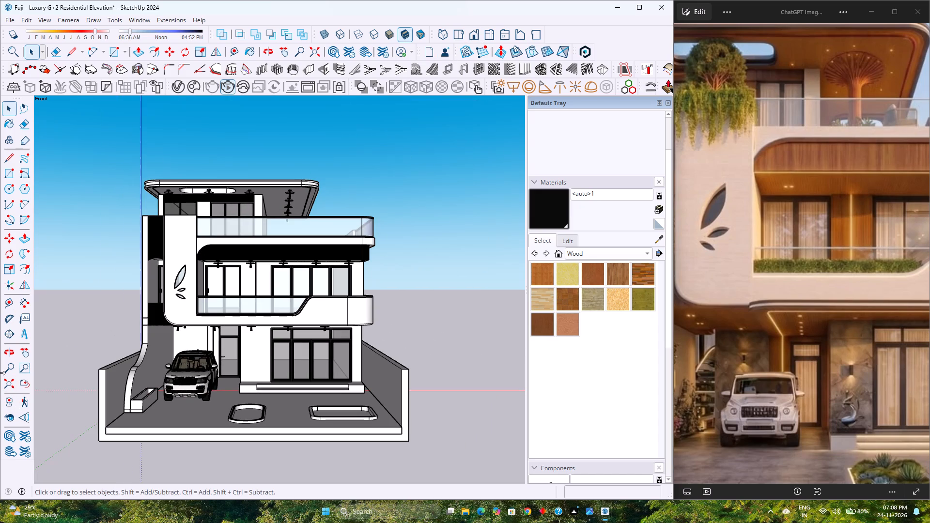
click(11, 385)
scroll(241, 402, down, 2)
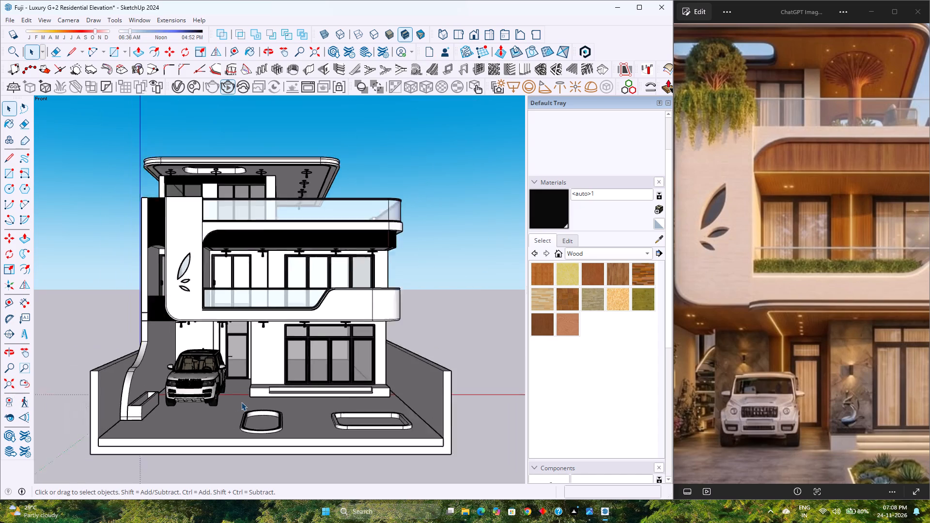
scroll(241, 402, down, 2)
scroll(241, 402, up, 4)
scroll(241, 402, down, 3)
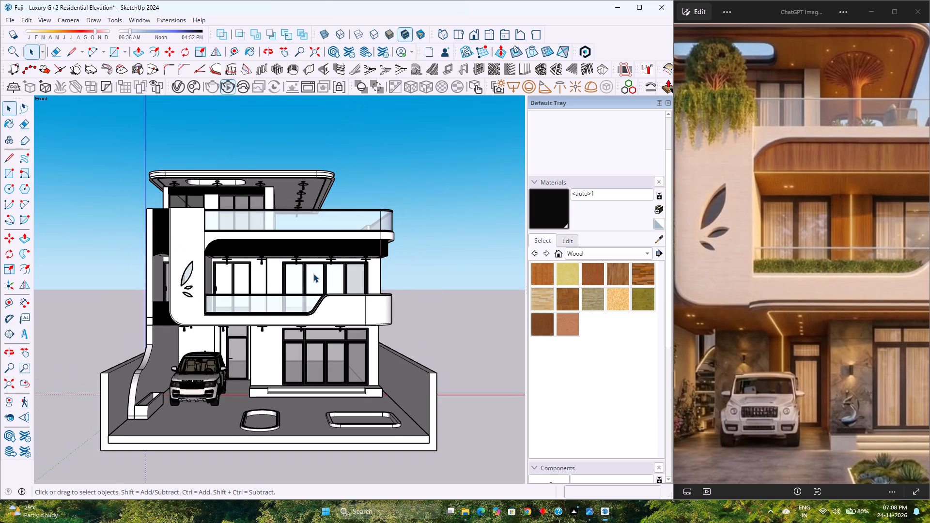
click(479, 36)
click(13, 390)
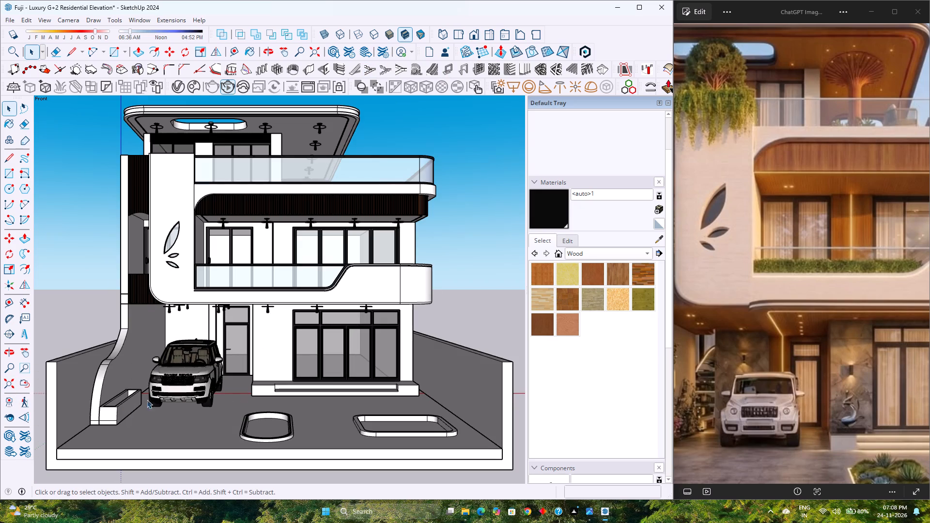
scroll(206, 410, down, 3)
scroll(206, 410, up, 3)
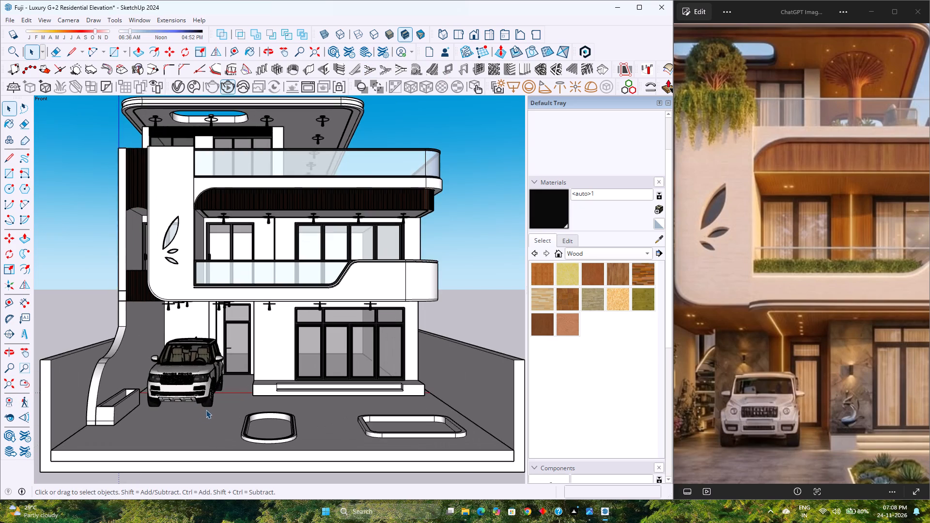
scroll(206, 410, down, 1)
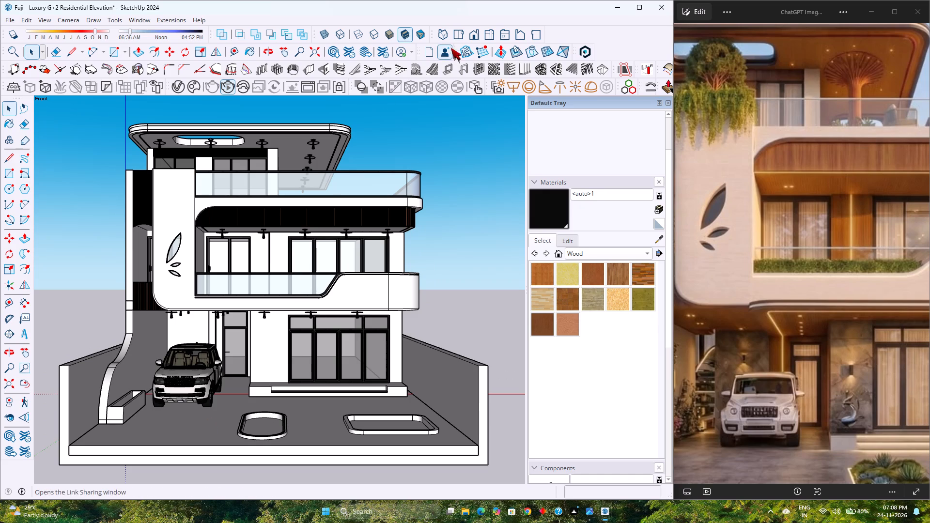
Return to the fitted standard front view and examine the complete elevation from closer up and farther away.
click(470, 33)
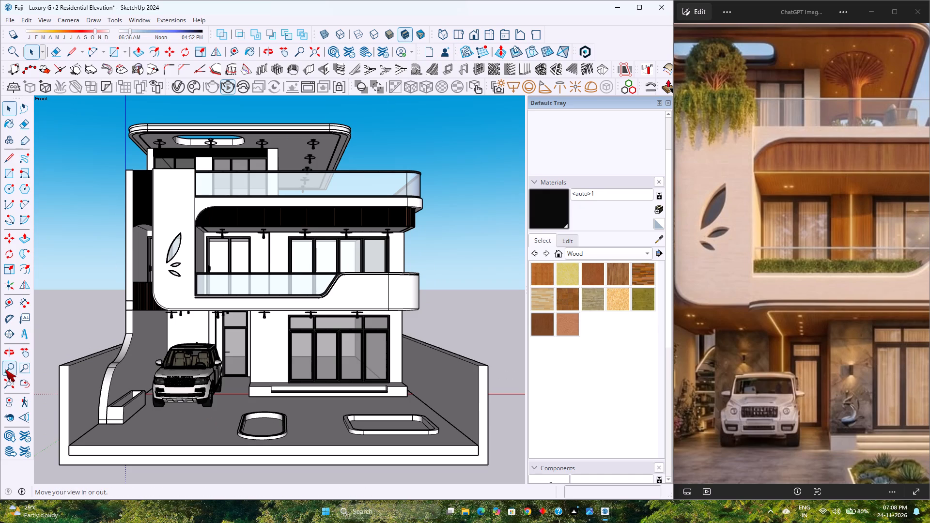
click(8, 381)
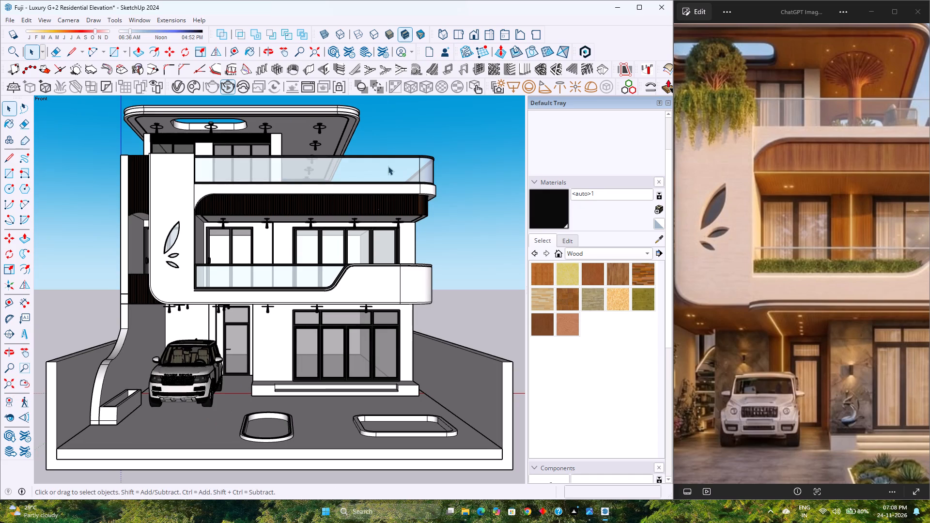
click(473, 35)
scroll(283, 338, down, 3)
scroll(283, 339, up, 4)
scroll(283, 339, down, 4)
scroll(283, 339, up, 3)
scroll(283, 339, down, 4)
scroll(283, 339, up, 1)
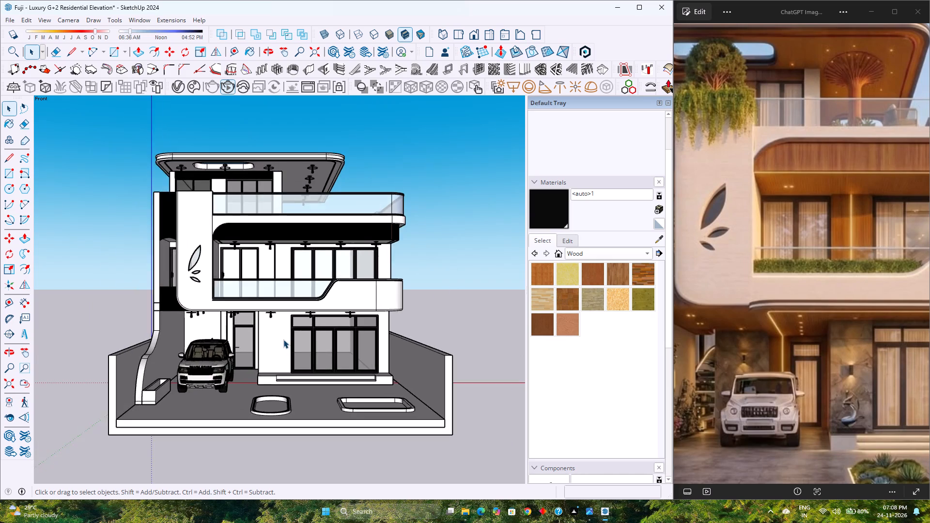
scroll(283, 339, up, 2)
scroll(283, 339, down, 3)
scroll(283, 339, up, 4)
scroll(283, 339, down, 3)
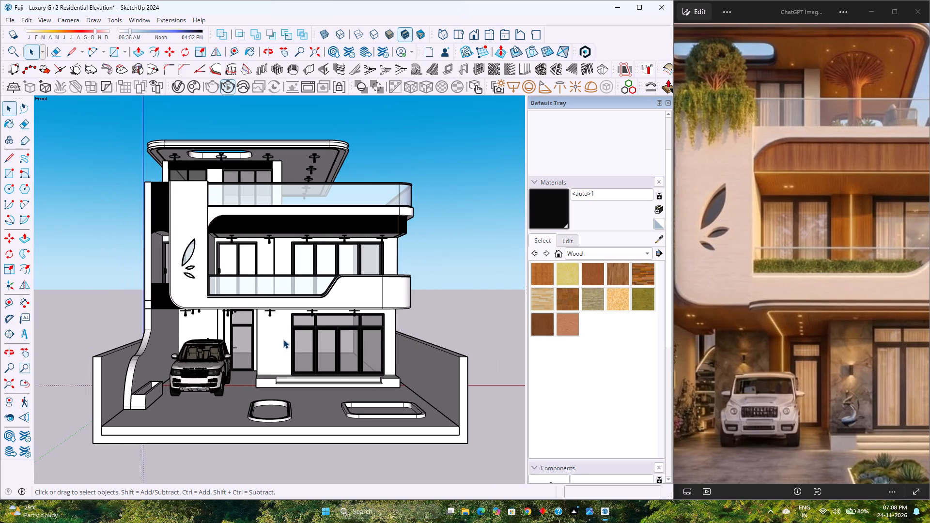
scroll(283, 339, up, 1)
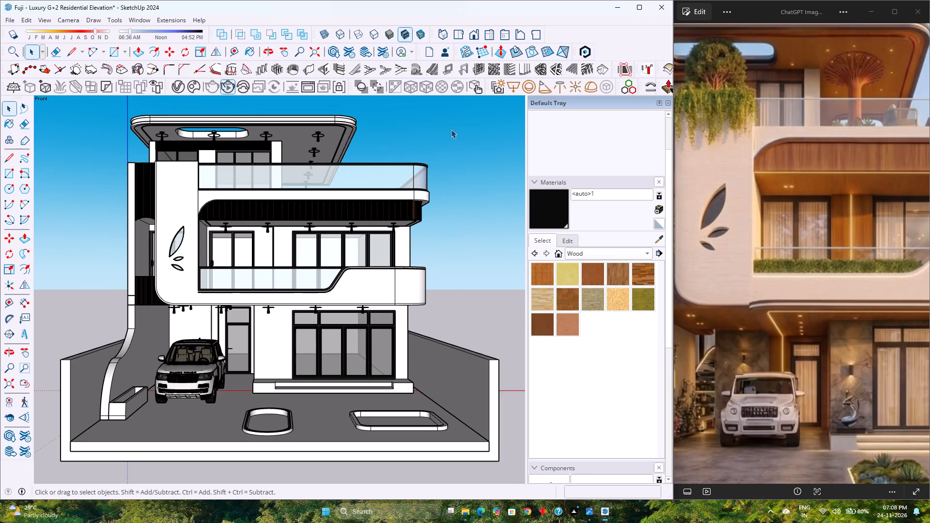
Restore the standard front view, fit the whole house and check the elevation from slightly farther away.
click(477, 31)
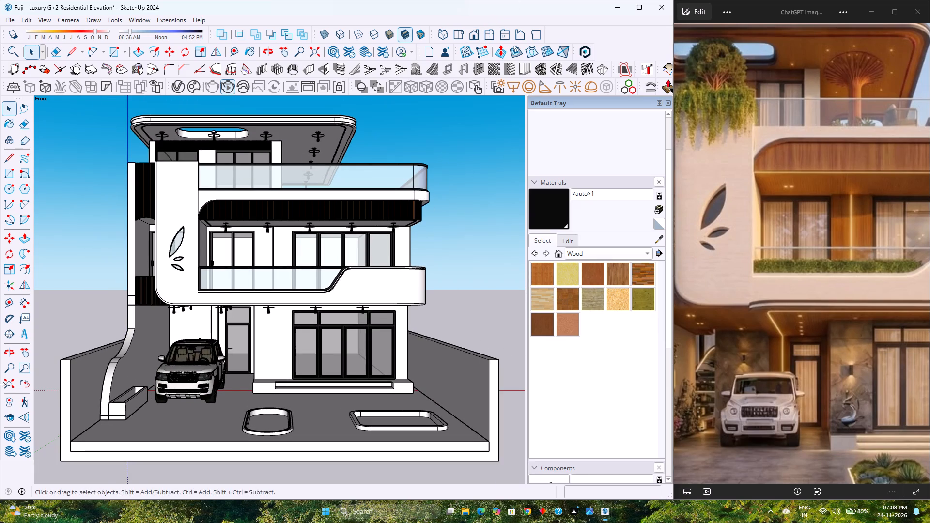
click(10, 388)
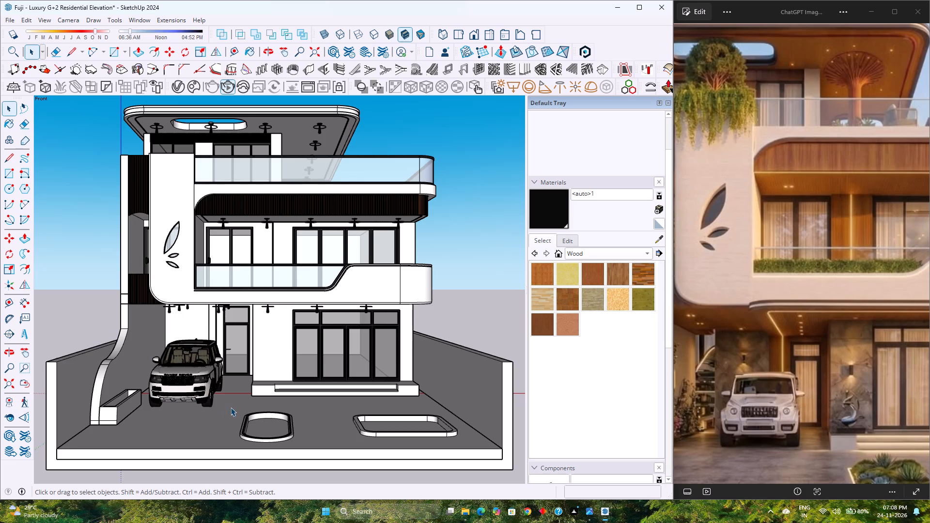
scroll(231, 407, down, 3)
scroll(231, 407, up, 3)
scroll(231, 407, down, 1)
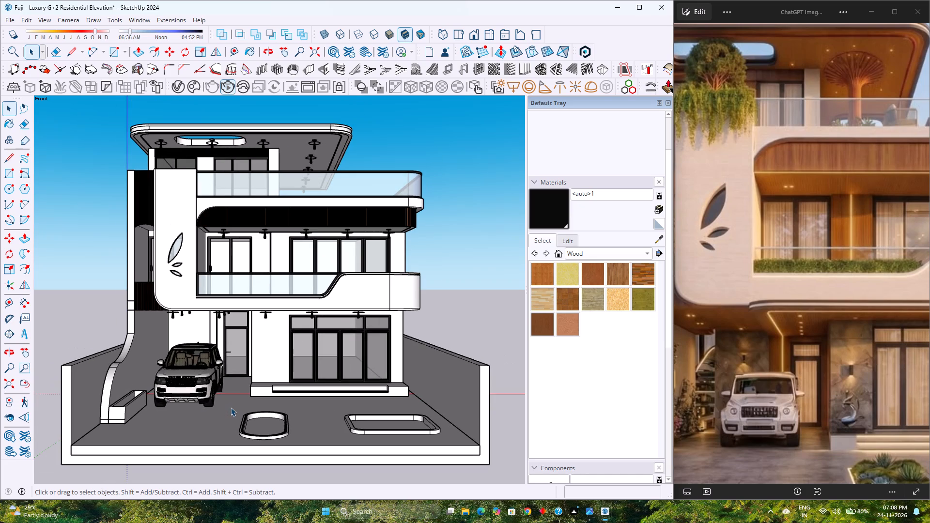
Restore the fitted standard front view and compare the whole elevation from nearer and farther away.
click(471, 36)
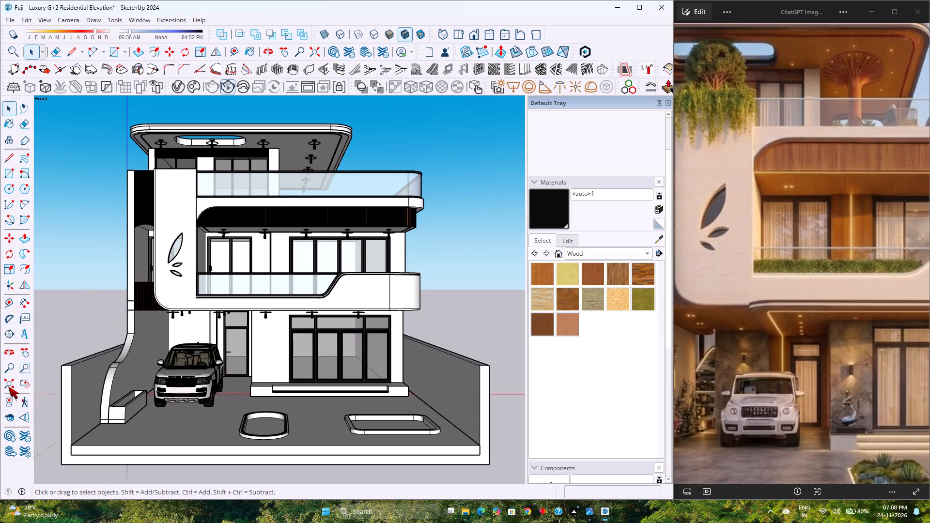
click(10, 385)
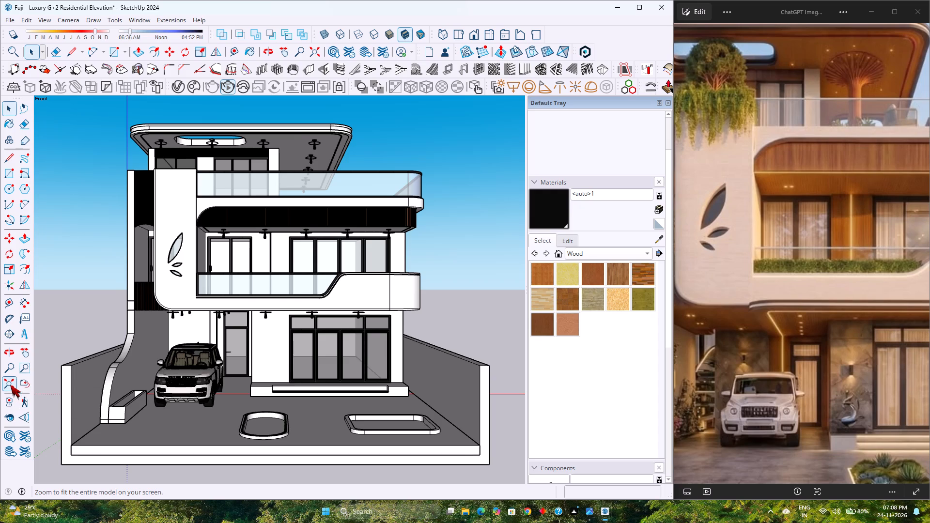
scroll(299, 392, down, 3)
scroll(299, 392, up, 2)
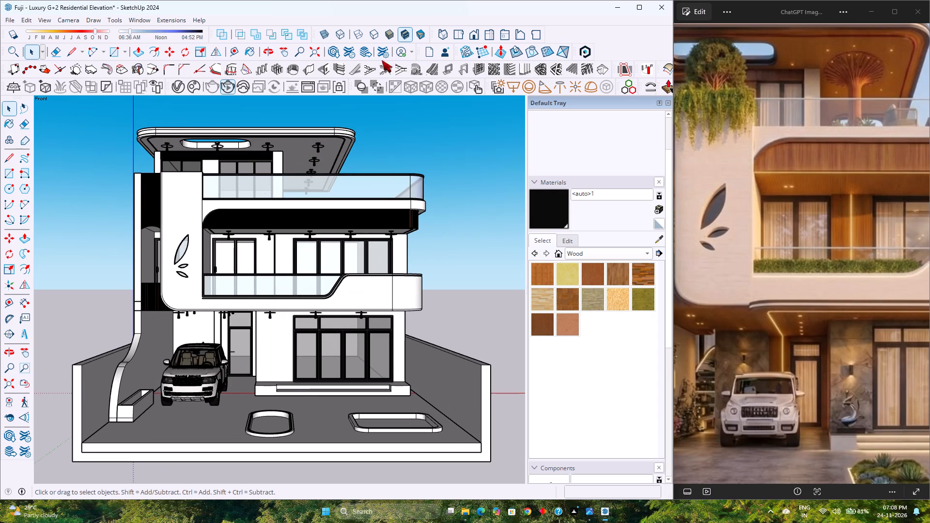
click(469, 32)
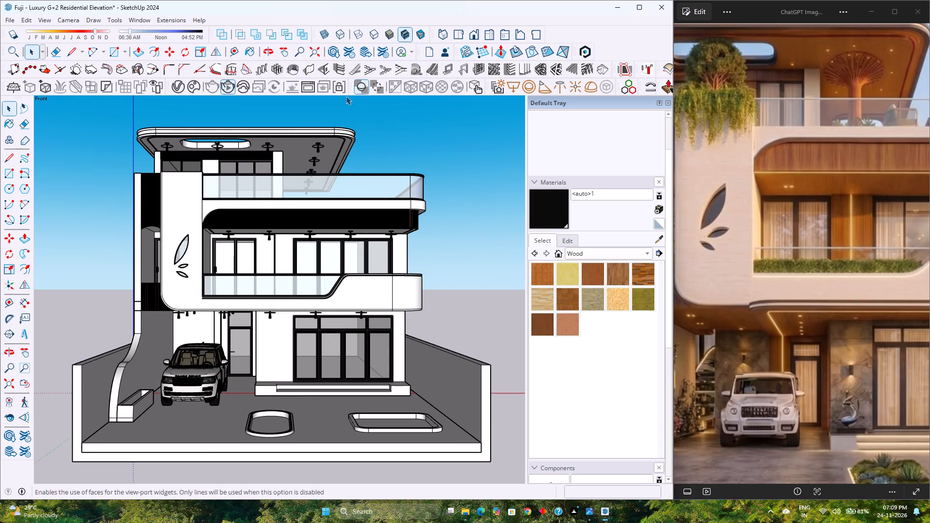
click(10, 386)
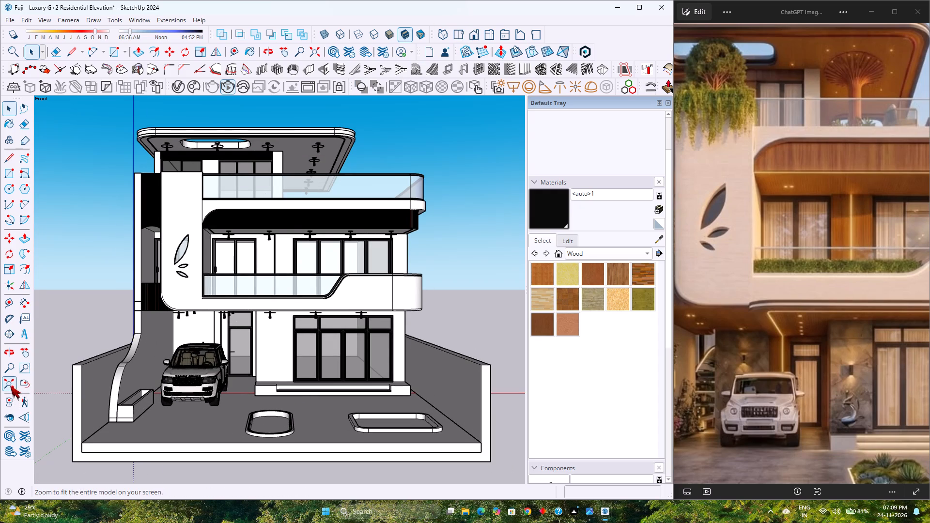
scroll(243, 356, down, 5)
scroll(243, 356, up, 4)
scroll(243, 356, down, 4)
scroll(243, 356, up, 4)
scroll(243, 356, down, 4)
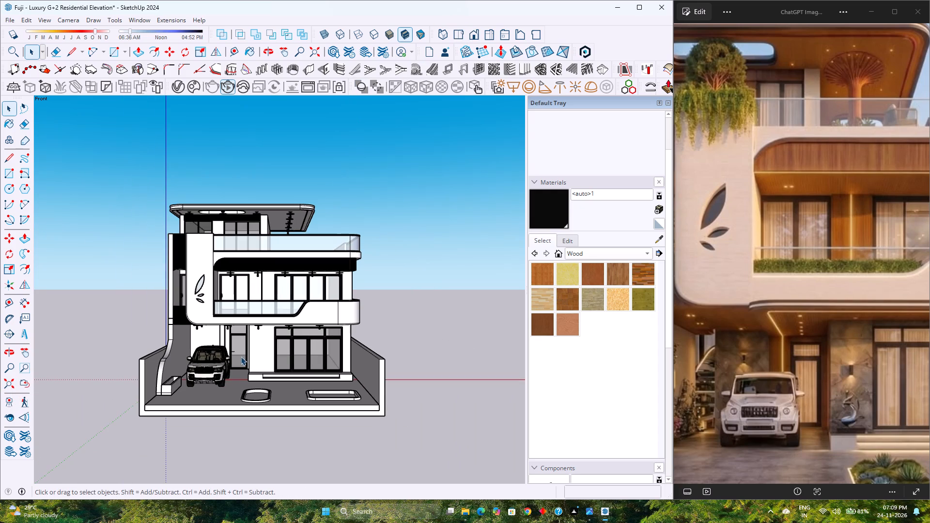
Refit the house in the standard front view and check the facade's overall proportions at several viewing distances.
click(476, 34)
click(5, 386)
scroll(213, 371, down, 4)
scroll(213, 371, up, 3)
scroll(213, 371, down, 4)
scroll(213, 371, up, 5)
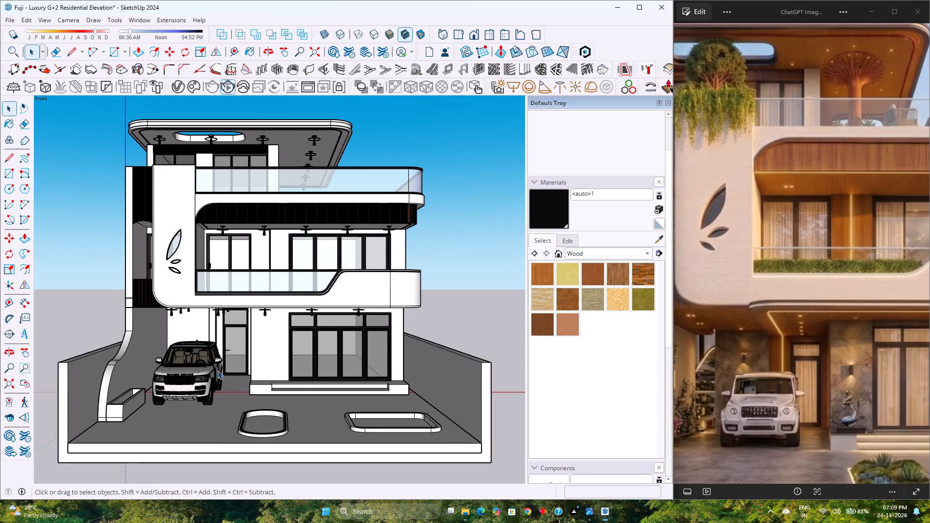
scroll(298, 377, down, 2)
scroll(298, 377, up, 2)
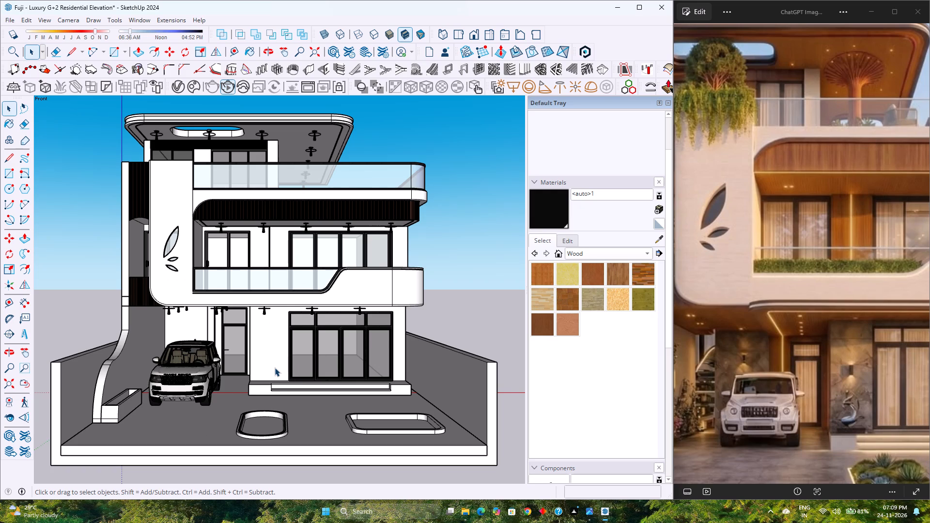
scroll(267, 362, down, 2)
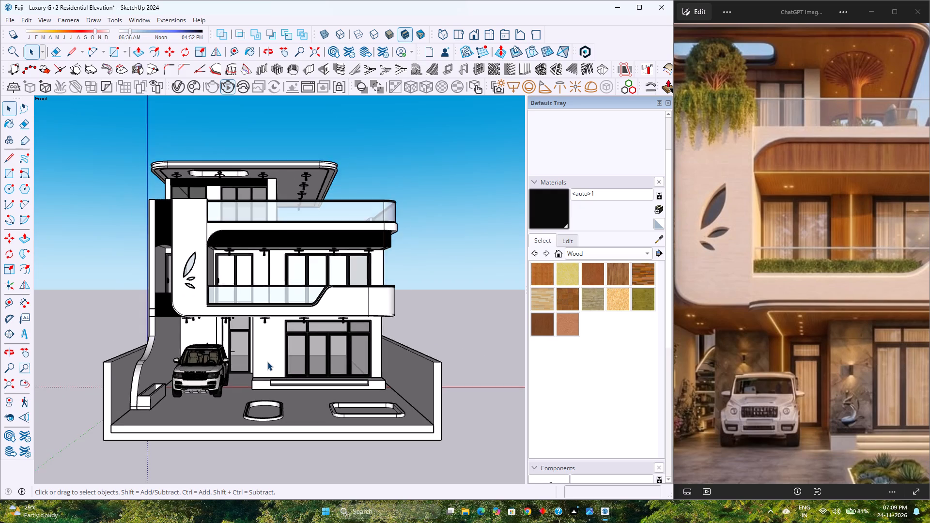
scroll(267, 362, up, 3)
scroll(267, 362, down, 3)
scroll(267, 362, up, 1)
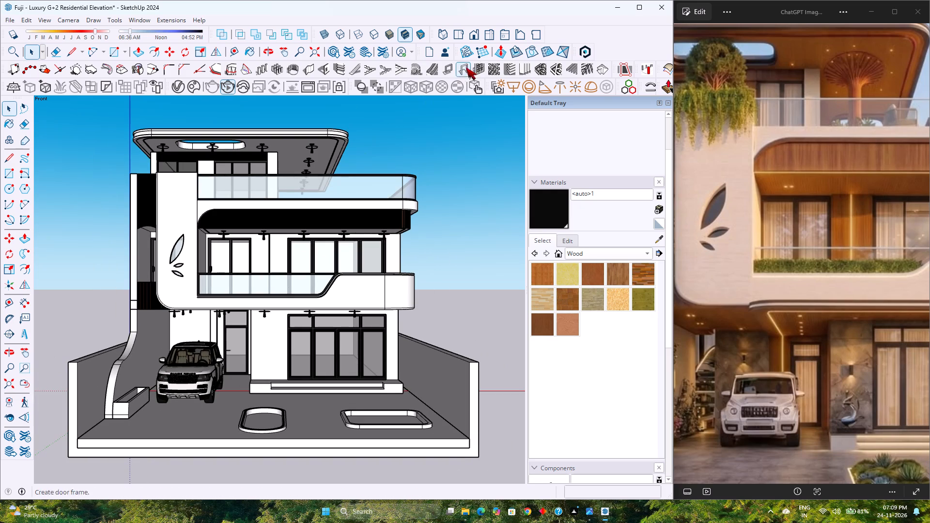
Return to the standard front view and examine the complete facade and its boundary walls from varying distances.
click(476, 35)
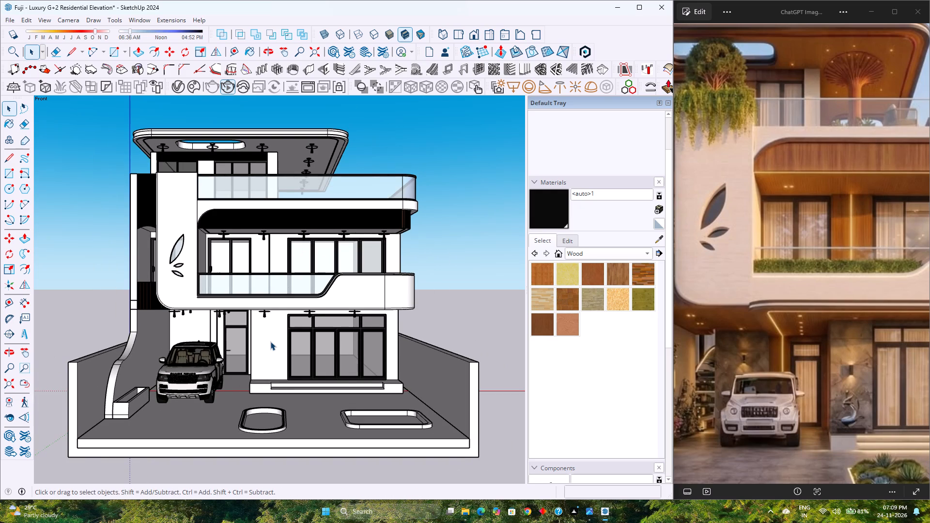
scroll(270, 341, down, 2)
scroll(270, 341, up, 2)
scroll(270, 341, down, 2)
scroll(270, 341, up, 2)
scroll(270, 341, down, 2)
scroll(270, 341, up, 2)
scroll(270, 341, down, 2)
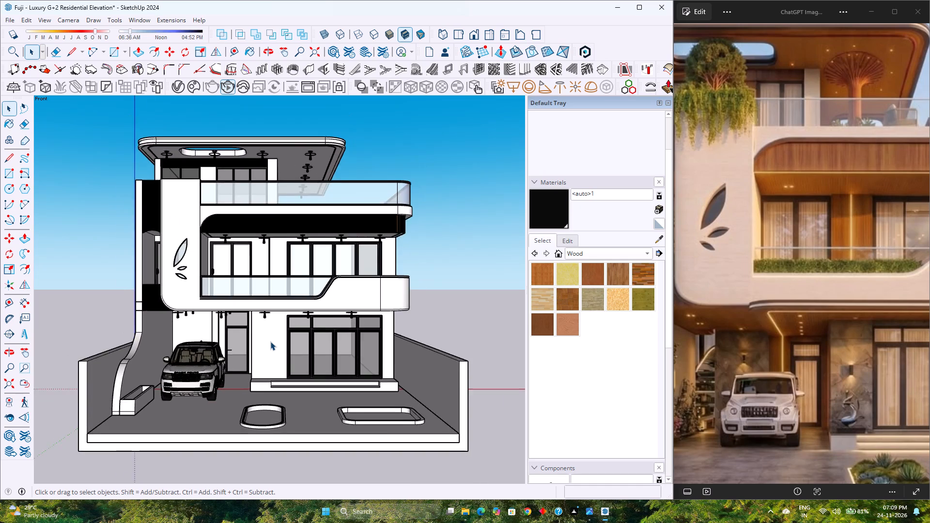
scroll(270, 341, up, 2)
scroll(270, 341, down, 2)
scroll(271, 341, up, 2)
scroll(272, 341, down, 2)
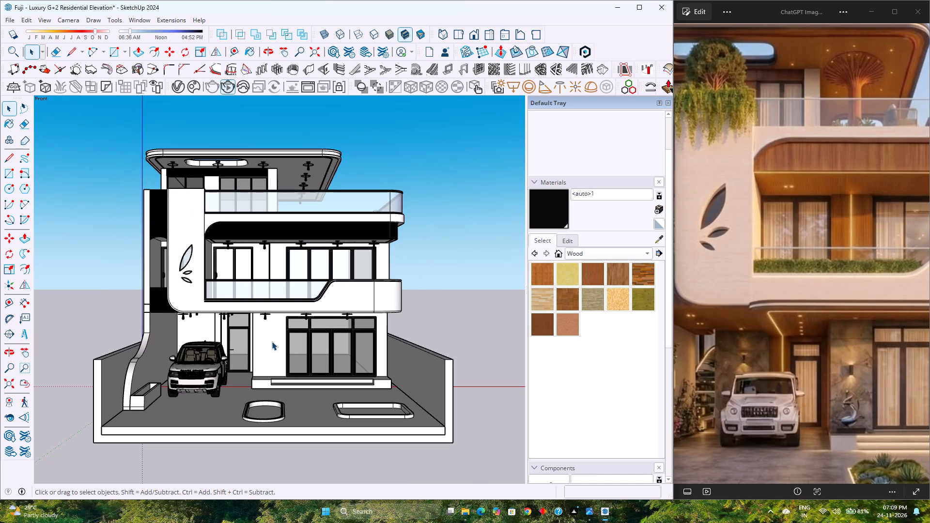
scroll(272, 341, up, 2)
scroll(272, 341, down, 5)
scroll(272, 341, up, 4)
scroll(272, 341, down, 5)
scroll(272, 341, up, 3)
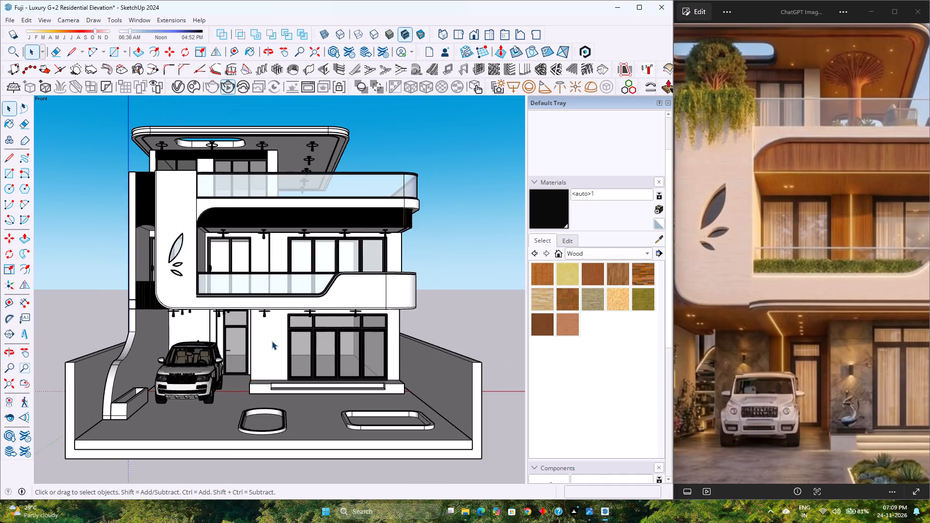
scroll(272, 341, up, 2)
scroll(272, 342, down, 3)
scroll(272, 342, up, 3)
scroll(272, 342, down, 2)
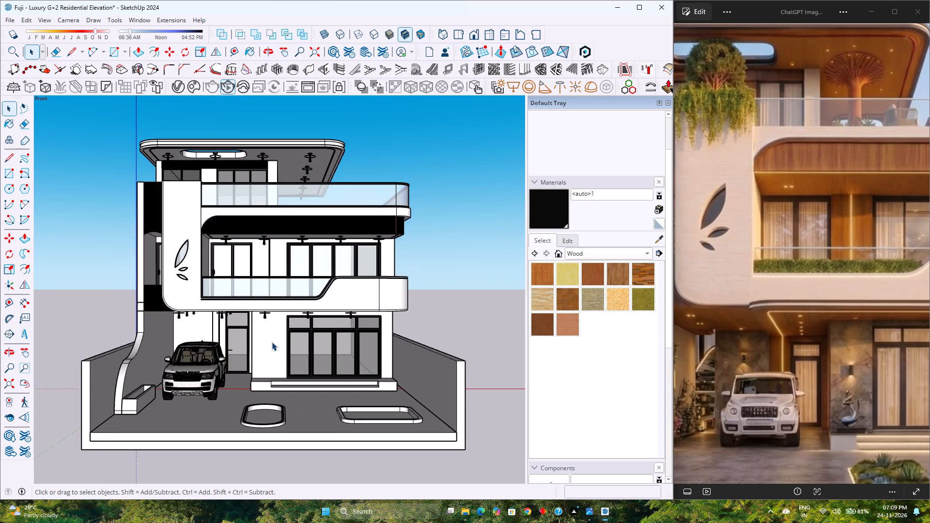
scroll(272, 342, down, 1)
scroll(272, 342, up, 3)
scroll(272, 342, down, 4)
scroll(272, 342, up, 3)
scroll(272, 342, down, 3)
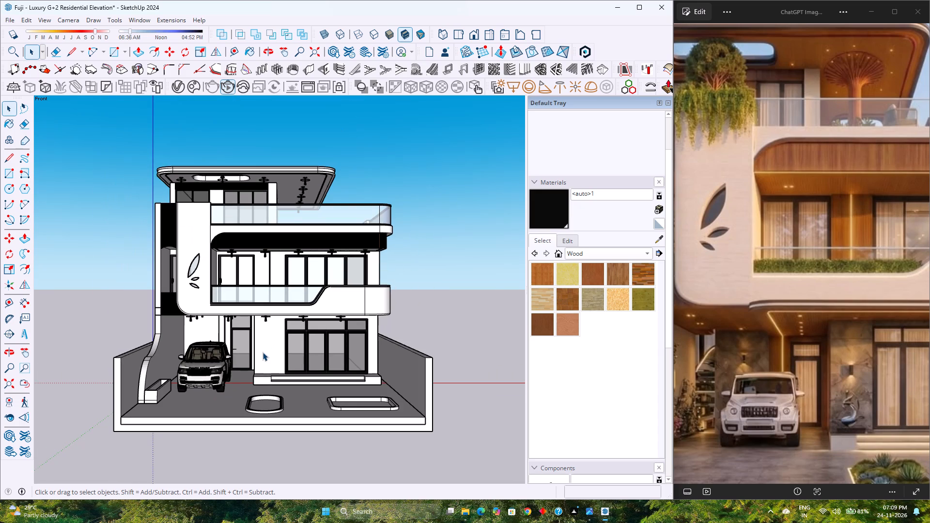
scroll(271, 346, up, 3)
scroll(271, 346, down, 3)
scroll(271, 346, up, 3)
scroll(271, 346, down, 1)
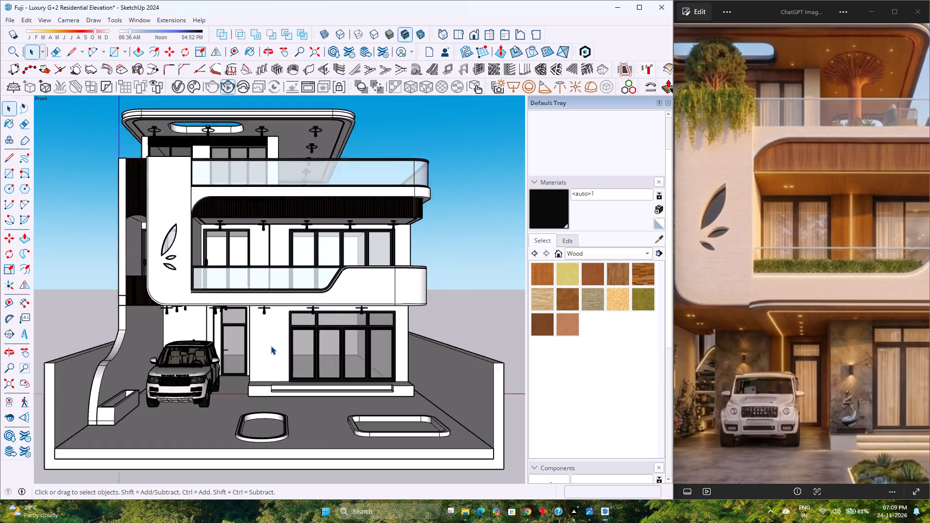
Examine the balconies, spot lights and parked car from closer up, ending with the whole house in view.
scroll(271, 346, down, 2)
scroll(271, 346, up, 3)
scroll(271, 346, down, 3)
scroll(271, 346, up, 3)
scroll(271, 346, down, 3)
scroll(271, 346, up, 3)
scroll(271, 346, down, 1)
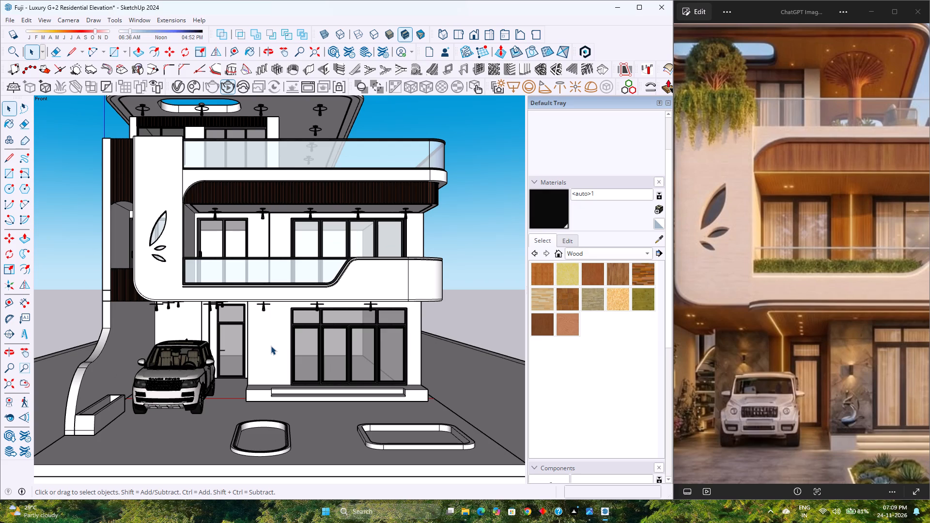
scroll(263, 364, up, 4)
scroll(263, 364, down, 9)
scroll(263, 363, up, 5)
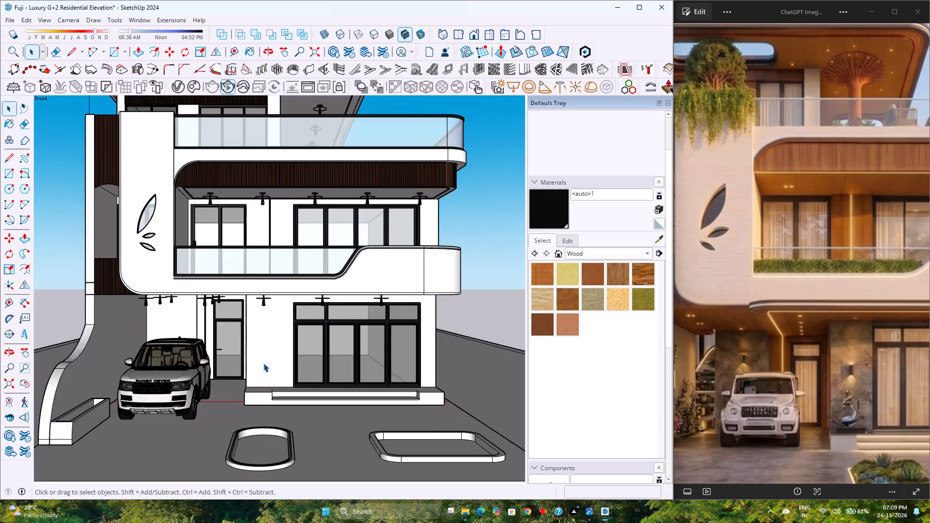
scroll(263, 363, down, 5)
scroll(263, 363, up, 5)
scroll(263, 363, down, 4)
scroll(263, 363, up, 4)
scroll(263, 363, down, 5)
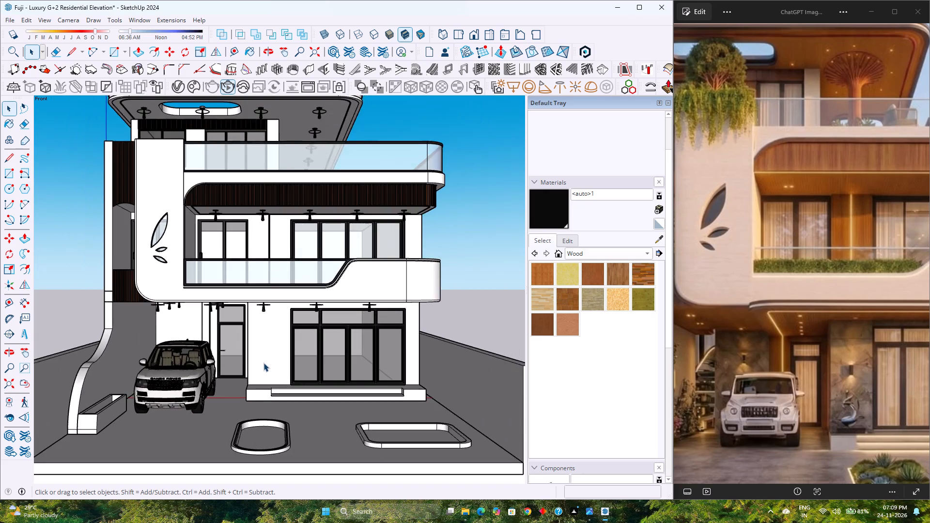
scroll(263, 363, up, 4)
scroll(263, 363, down, 4)
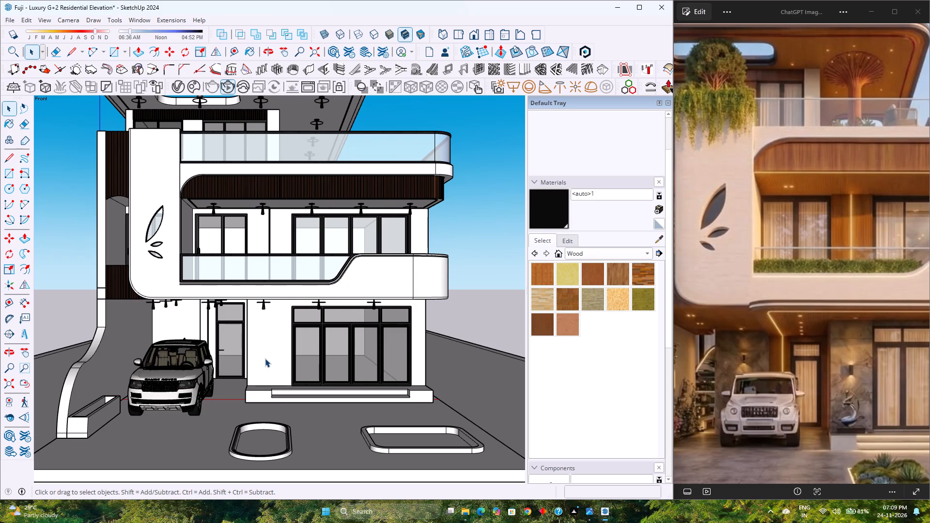
scroll(273, 338, down, 5)
scroll(273, 338, up, 3)
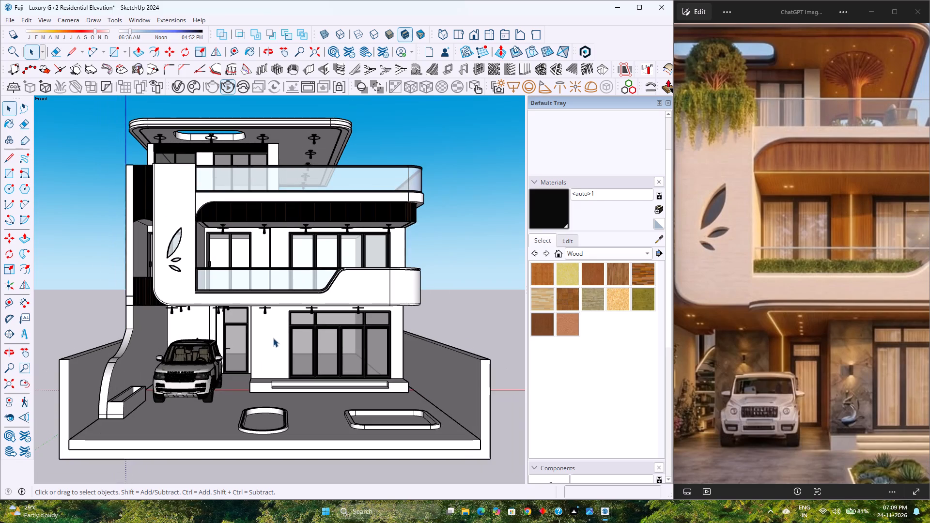
Restore the standard front view, check the house from farther away and fit the whole model.
click(478, 30)
scroll(268, 345, down, 3)
scroll(268, 345, up, 2)
scroll(268, 345, down, 3)
scroll(268, 345, up, 4)
scroll(268, 345, down, 3)
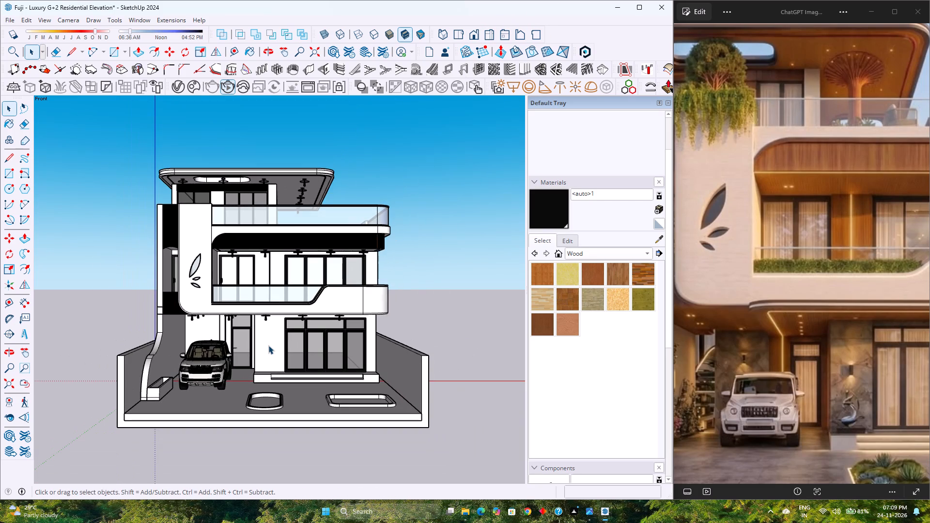
click(10, 385)
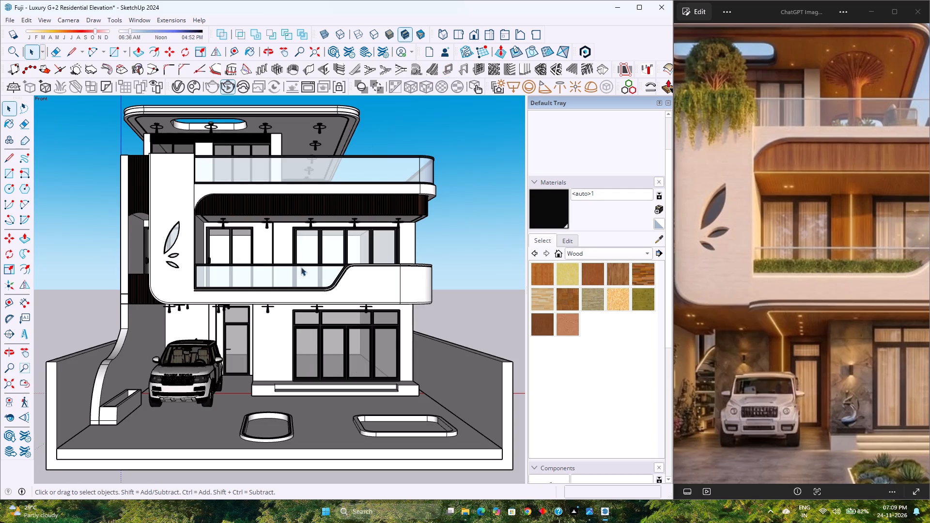
Inspect the front facade closely around the curved balconies, ground-floor glazing, spot lights and parked car.
scroll(252, 373, up, 1)
scroll(252, 373, down, 1)
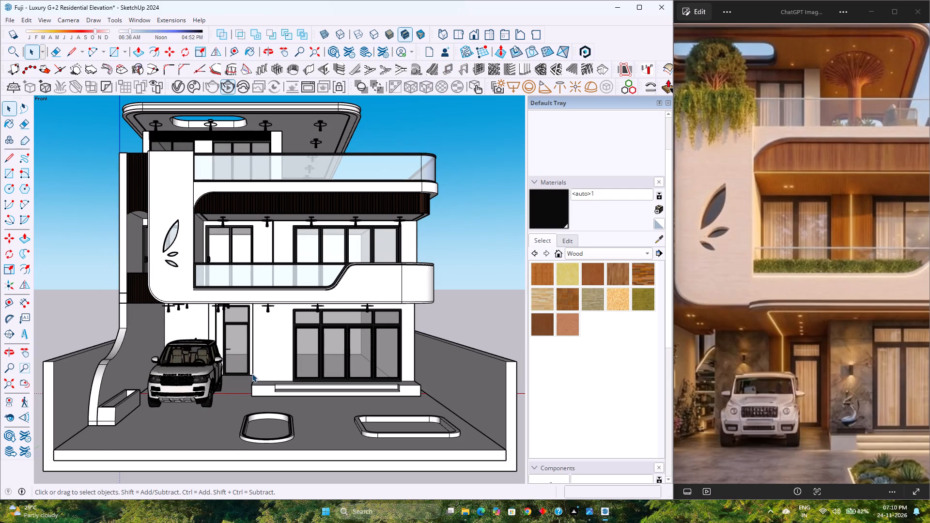
scroll(252, 373, up, 2)
scroll(252, 373, down, 2)
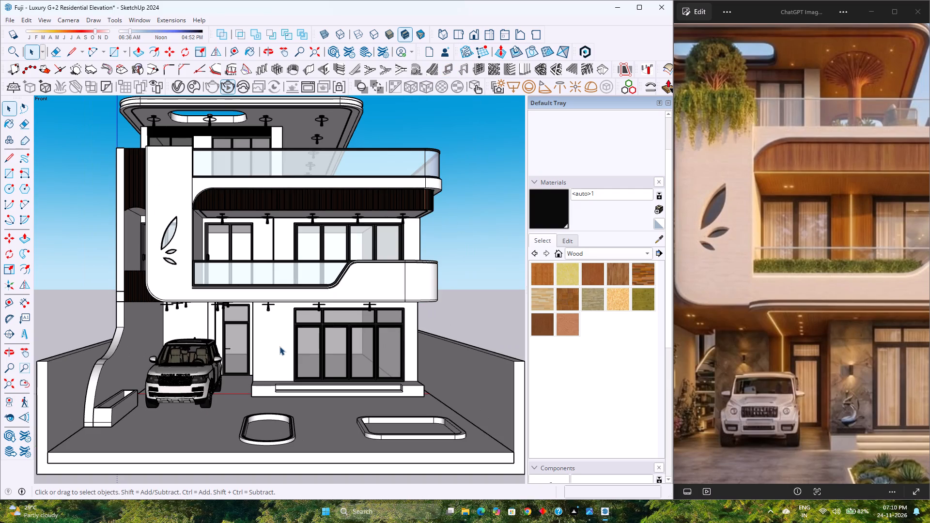
scroll(279, 348, up, 2)
scroll(279, 348, down, 2)
scroll(279, 348, up, 2)
scroll(279, 348, down, 2)
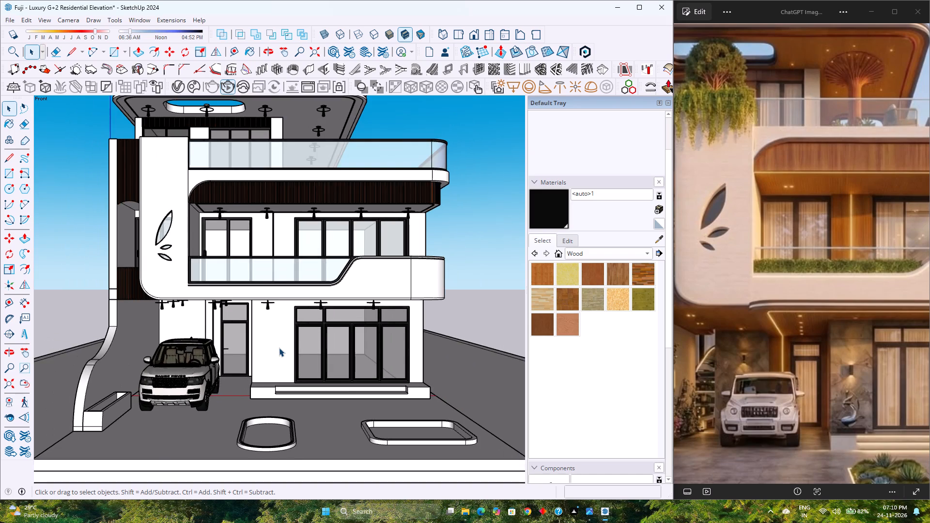
scroll(279, 348, down, 1)
scroll(278, 349, up, 3)
scroll(278, 349, down, 2)
scroll(278, 349, up, 2)
scroll(278, 349, down, 2)
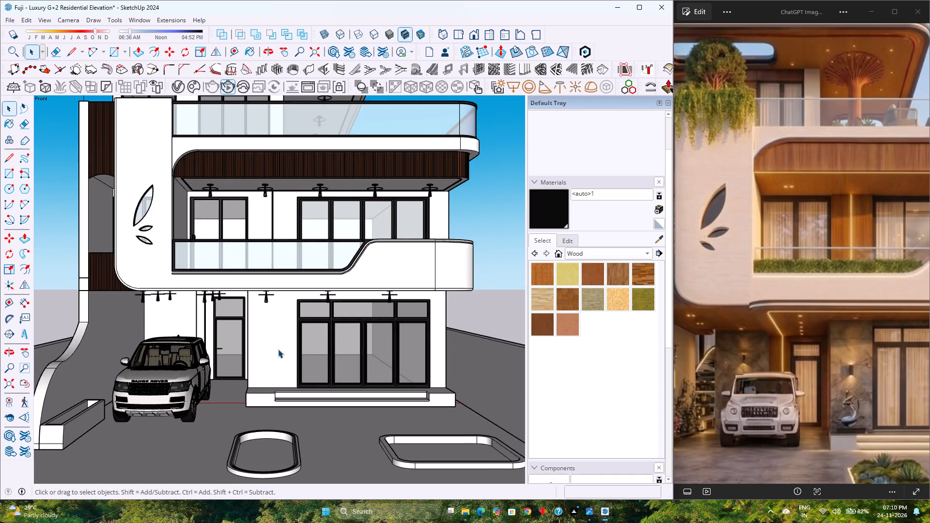
scroll(278, 349, up, 2)
scroll(278, 349, down, 3)
scroll(278, 349, up, 3)
scroll(278, 349, down, 3)
scroll(278, 349, up, 3)
scroll(278, 349, down, 3)
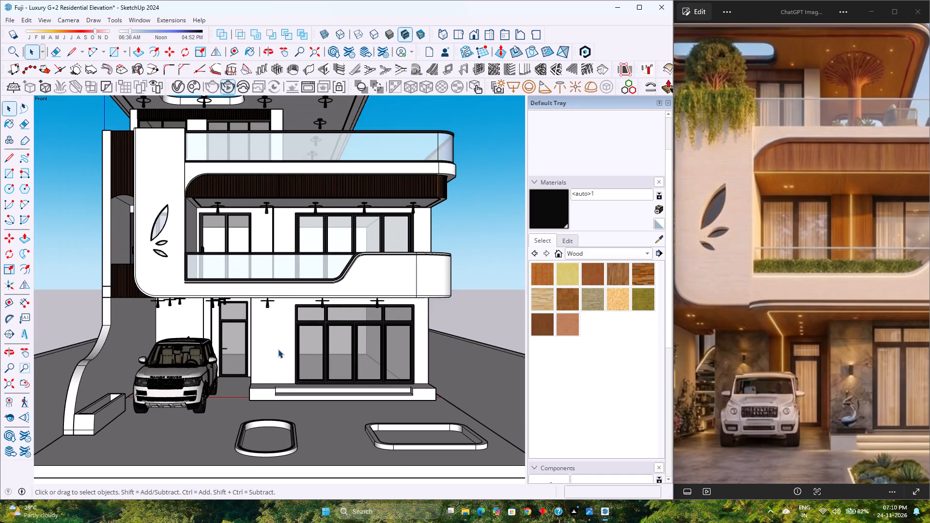
scroll(278, 349, up, 2)
scroll(278, 349, down, 2)
scroll(278, 349, up, 2)
scroll(278, 349, down, 2)
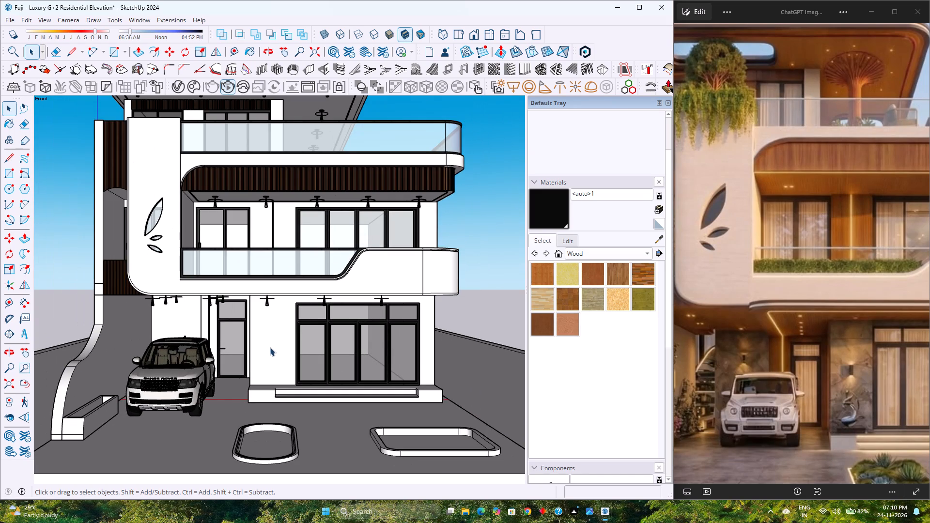
Restore the standard front view and fit the whole house again.
click(476, 32)
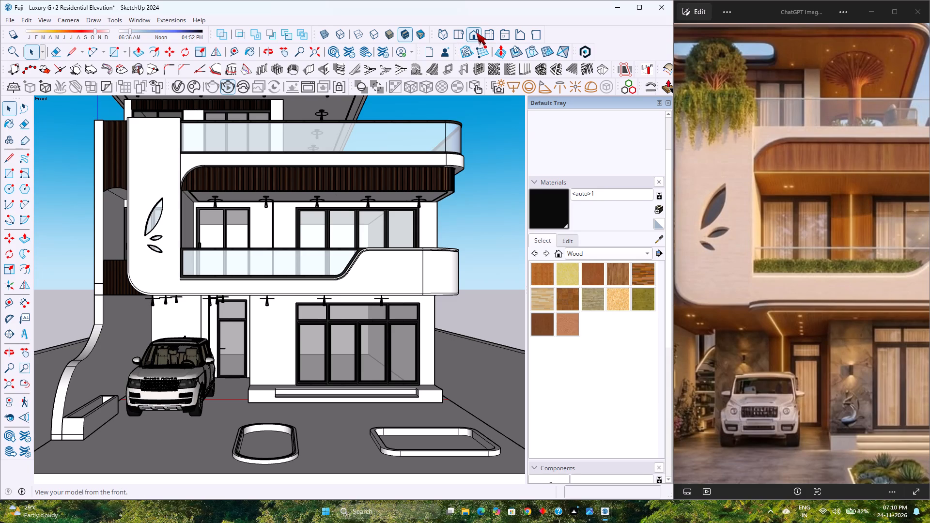
scroll(369, 327, down, 2)
scroll(344, 317, up, 2)
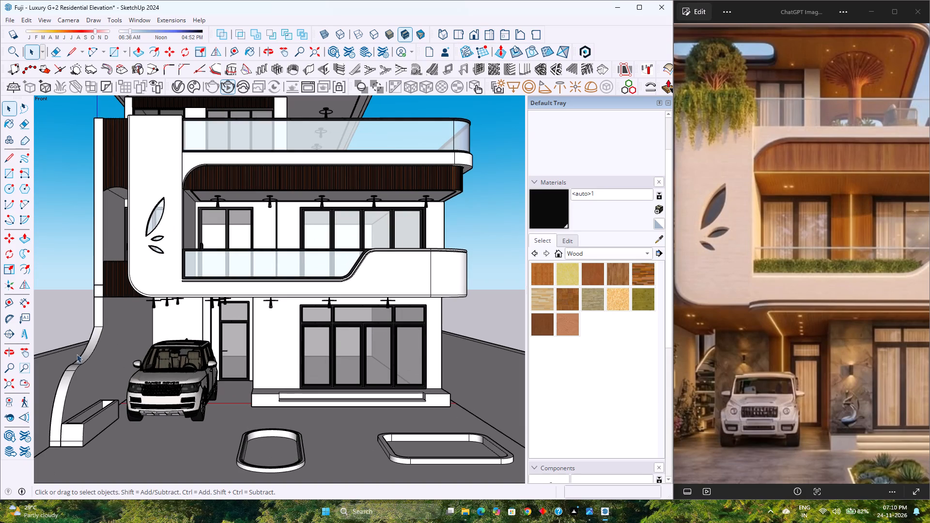
click(6, 388)
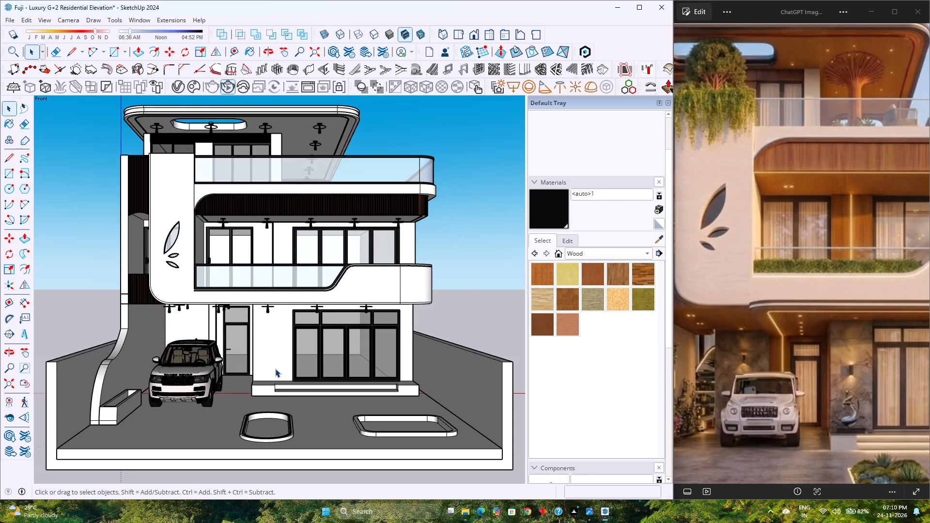
Inspect the front facade from closer up around the entrance, ground-floor glazing, first-floor balcony and spot lights.
scroll(275, 369, up, 2)
scroll(275, 369, down, 2)
scroll(275, 369, up, 2)
scroll(275, 369, down, 1)
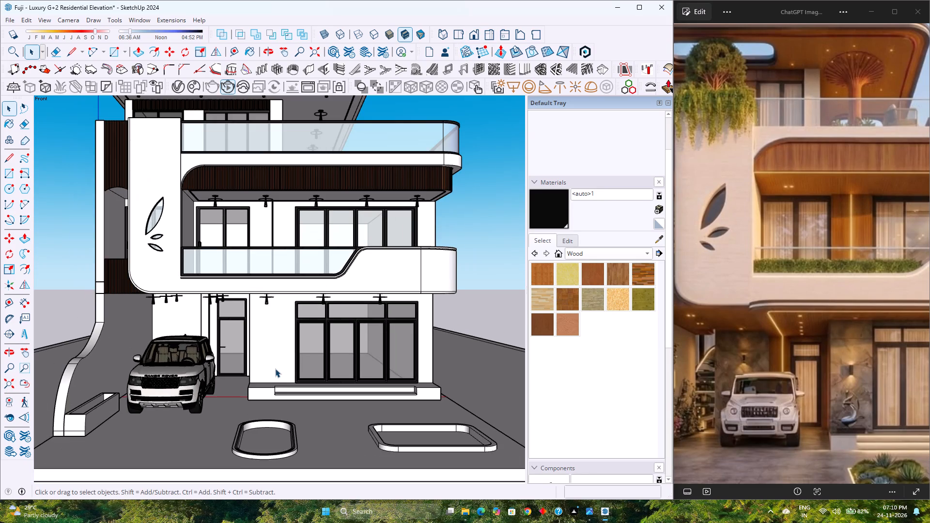
scroll(275, 369, up, 1)
scroll(275, 369, down, 3)
scroll(275, 369, up, 3)
scroll(275, 369, down, 2)
scroll(275, 369, up, 2)
scroll(275, 369, down, 3)
scroll(275, 369, up, 2)
scroll(275, 369, down, 2)
scroll(275, 369, up, 3)
scroll(275, 369, down, 3)
scroll(275, 369, up, 3)
scroll(275, 369, down, 3)
scroll(275, 369, up, 3)
scroll(275, 369, down, 3)
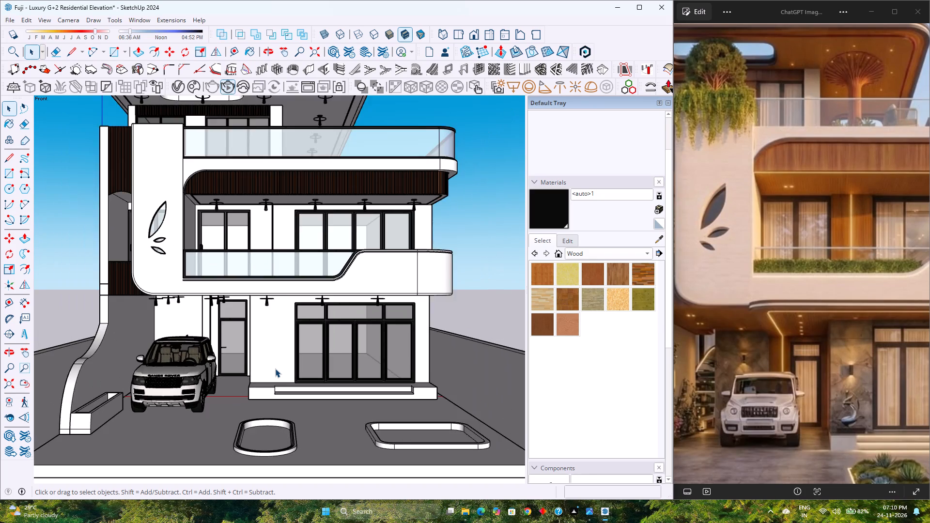
scroll(275, 369, up, 1)
scroll(275, 369, down, 1)
scroll(275, 369, up, 1)
scroll(275, 369, down, 1)
scroll(275, 369, up, 2)
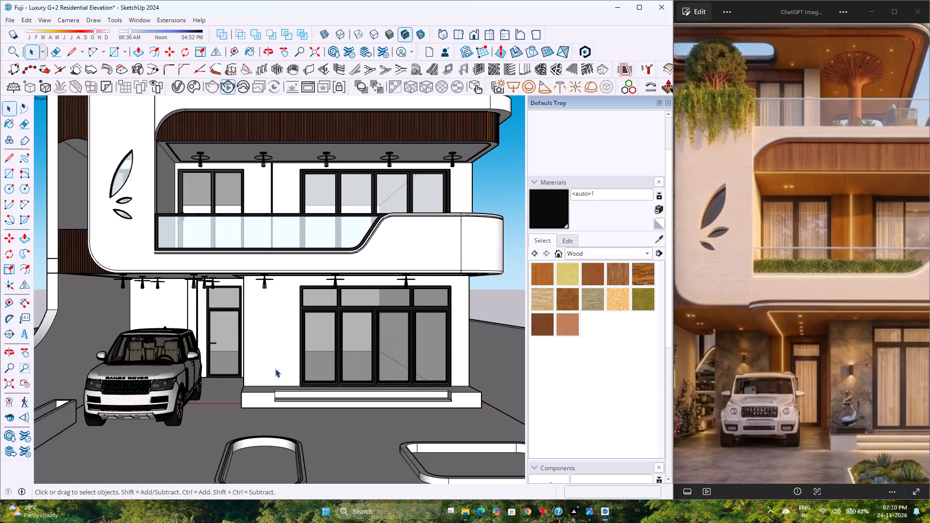
scroll(275, 369, down, 2)
Restore the standard front view and fit the whole house.
click(477, 31)
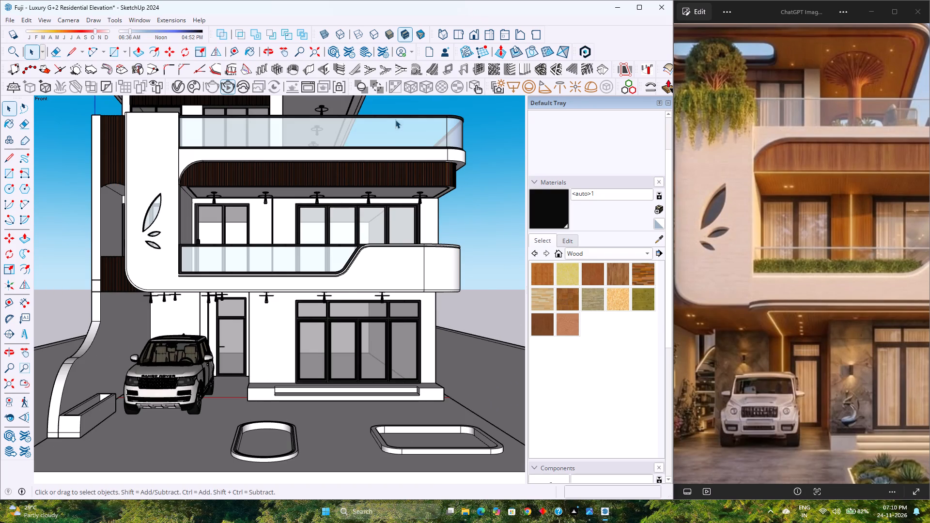
click(7, 382)
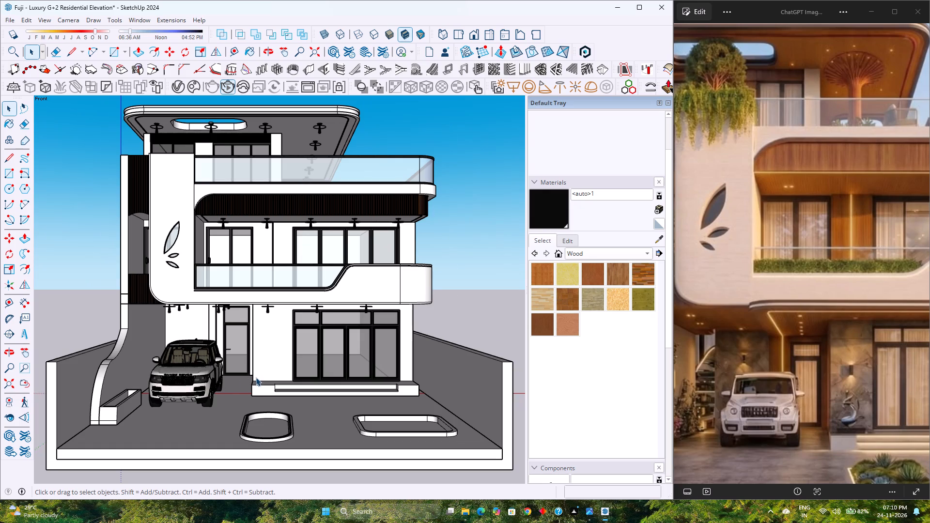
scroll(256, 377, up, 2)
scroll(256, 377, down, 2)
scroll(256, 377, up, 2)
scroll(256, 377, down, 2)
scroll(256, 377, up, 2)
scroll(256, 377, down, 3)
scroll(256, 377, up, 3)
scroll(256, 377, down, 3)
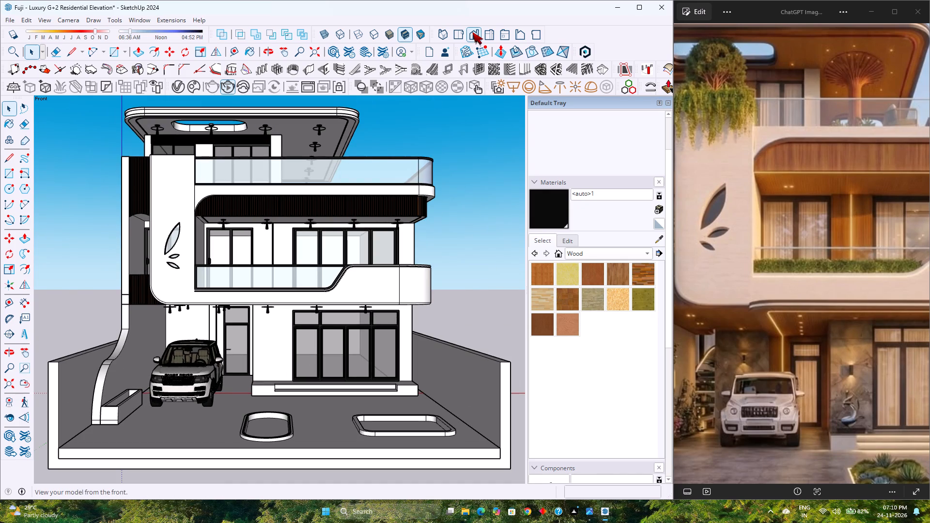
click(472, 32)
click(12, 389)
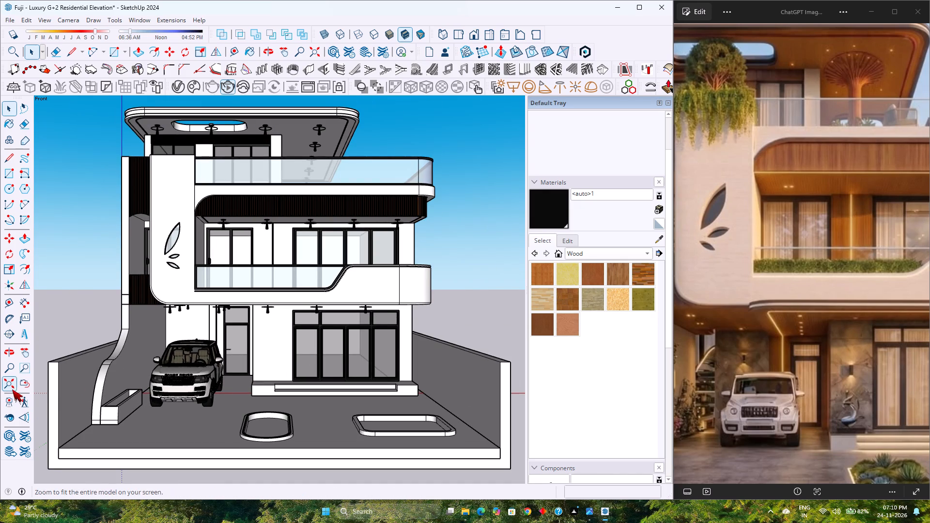
Examine the facade up close and the roof slab and upper terrace from a raised angle, ending in the standard front view.
scroll(204, 377, down, 3)
scroll(221, 362, up, 5)
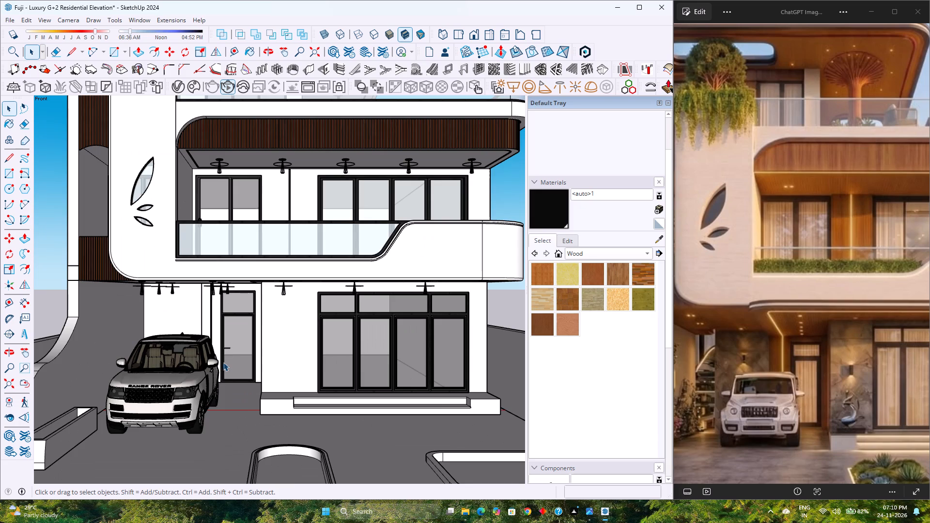
scroll(223, 362, down, 1)
middle_drag(307, 340, 287, 387)
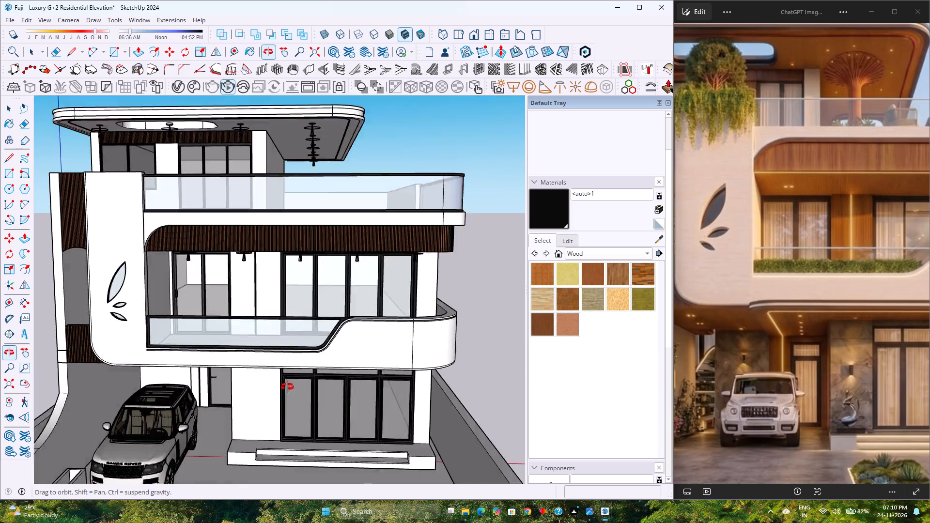
middle_drag(287, 387, 295, 428)
middle_click(295, 428)
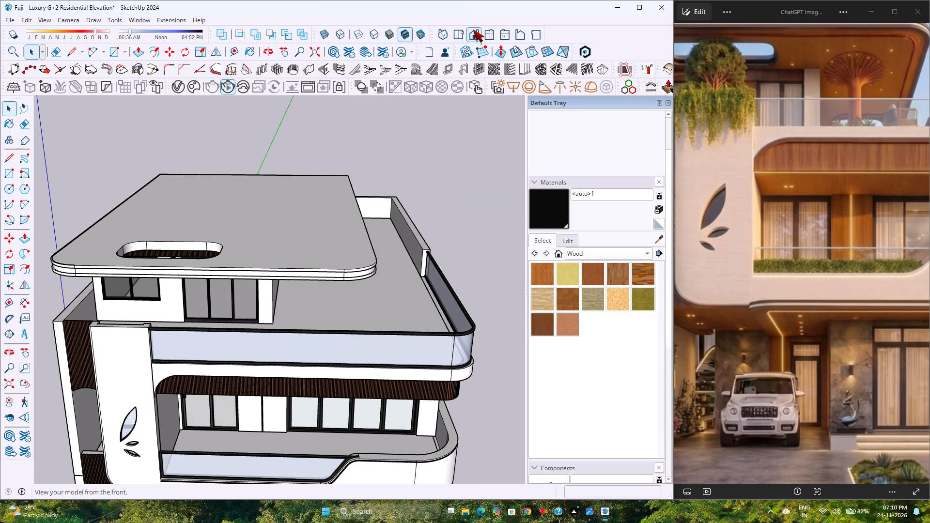
click(472, 33)
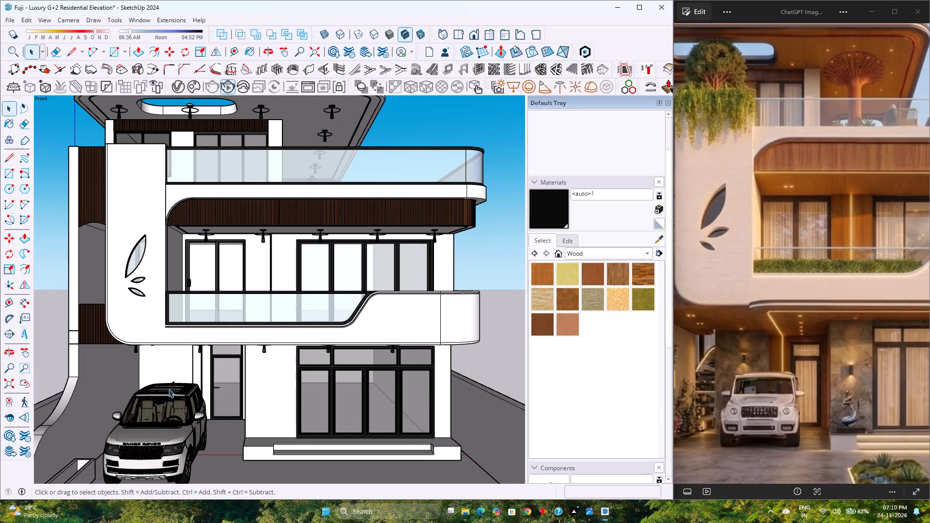
View the whole house and its front yard from farther away, ending in the standard front view.
scroll(255, 381, down, 4)
middle_drag(264, 417, 265, 413)
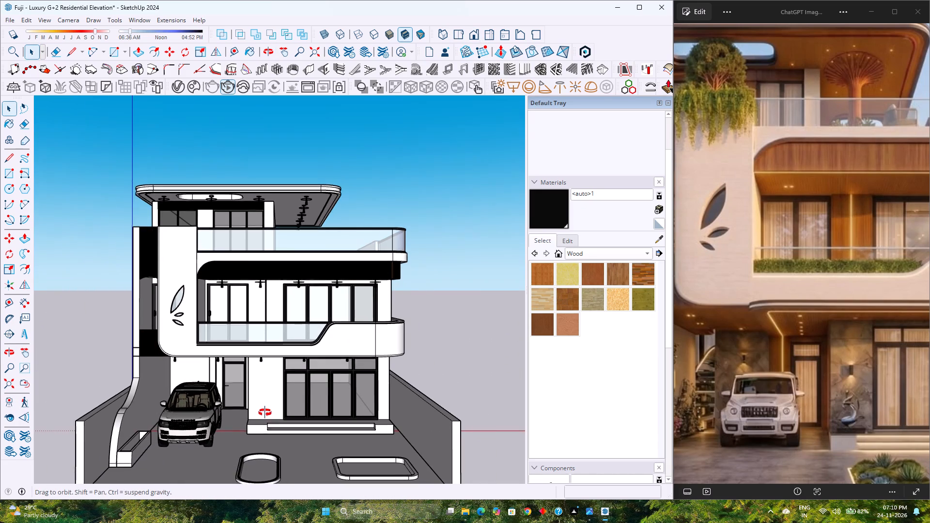
middle_drag(265, 413, 266, 410)
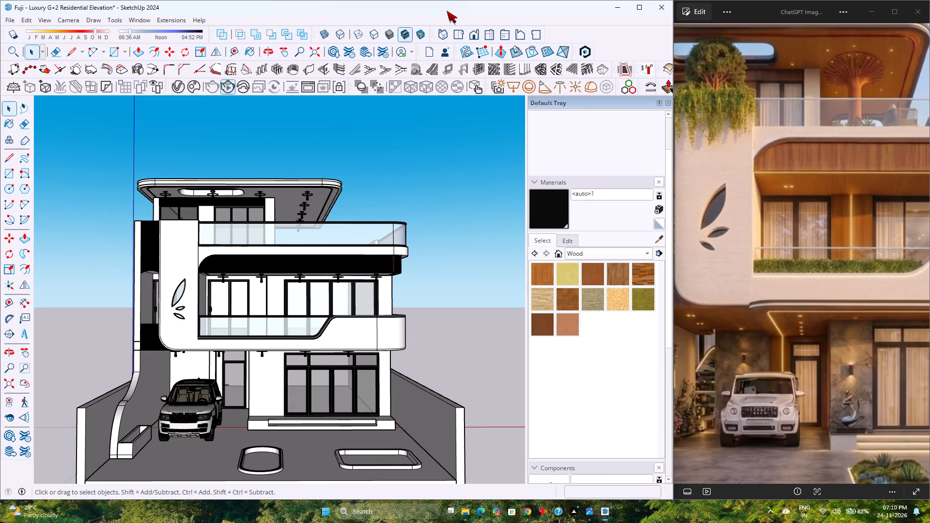
click(475, 35)
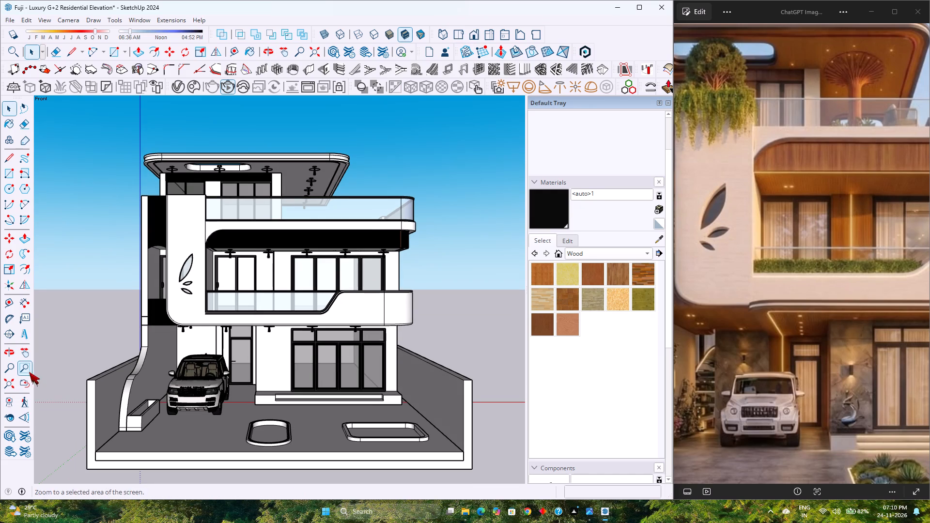
Check the roof overhang, balconies and spot lights from the front, ending with the whole model fitted.
scroll(272, 156, up, 3)
scroll(272, 156, down, 3)
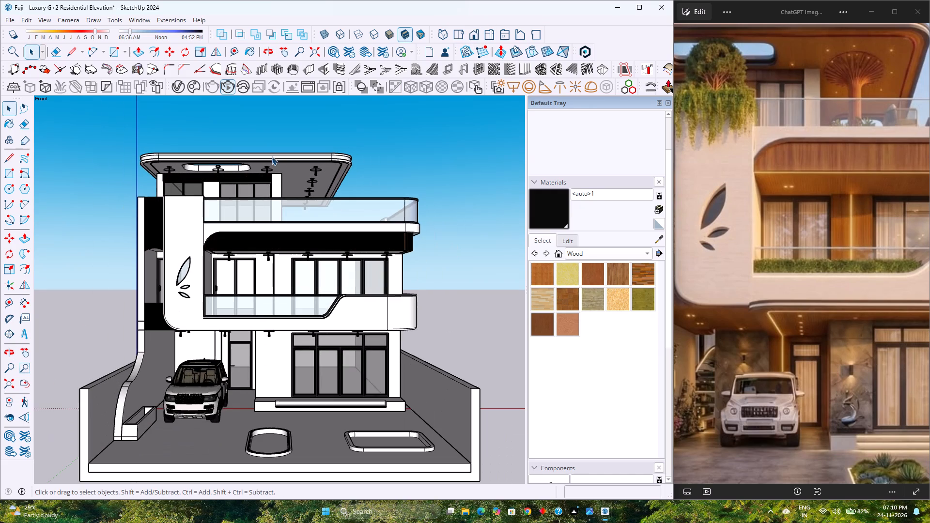
scroll(229, 239, up, 2)
scroll(229, 239, down, 2)
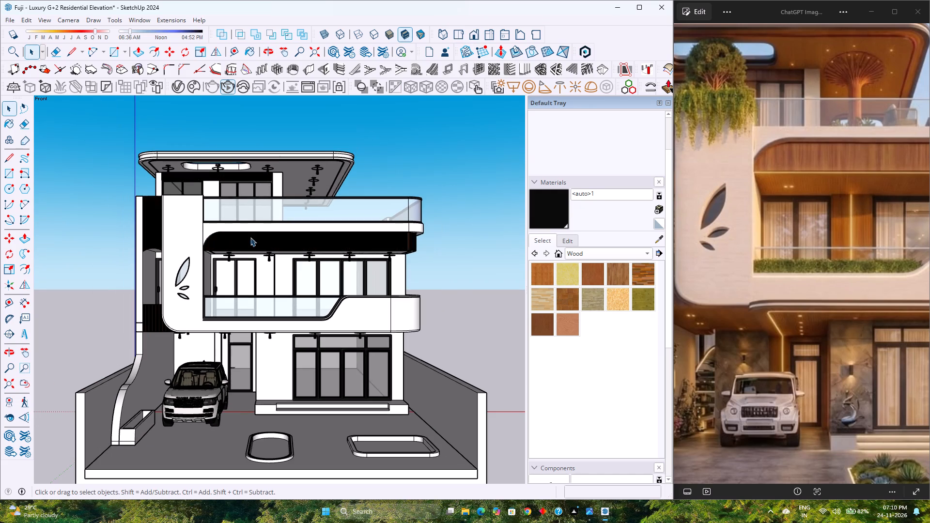
scroll(310, 151, up, 2)
scroll(310, 150, down, 2)
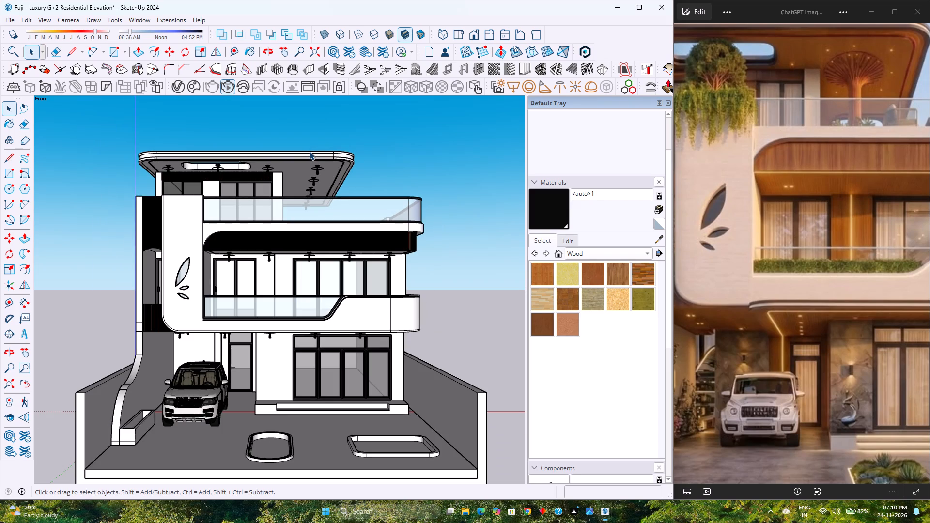
scroll(309, 153, up, 3)
scroll(309, 153, down, 3)
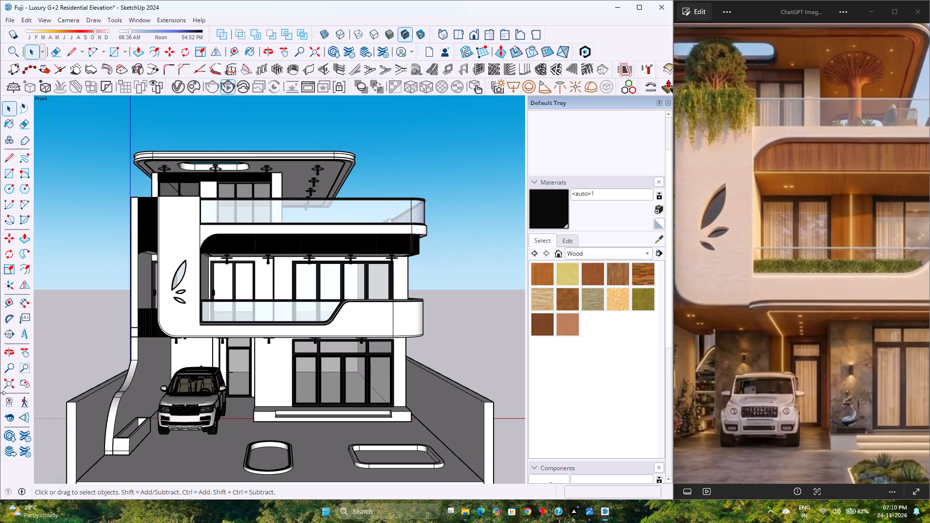
click(14, 380)
Review the front elevation from near and far, ending in the standard front view with the whole house fitted.
scroll(159, 292, down, 2)
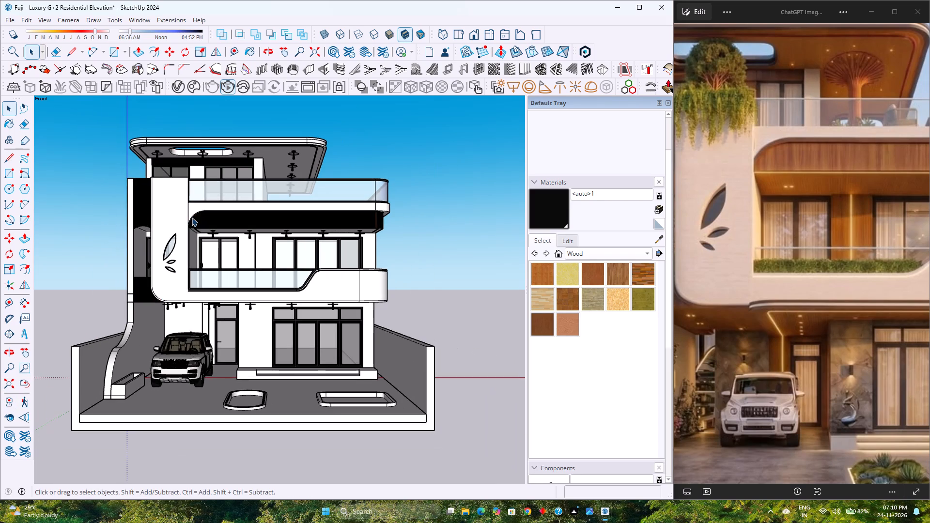
scroll(192, 217, up, 3)
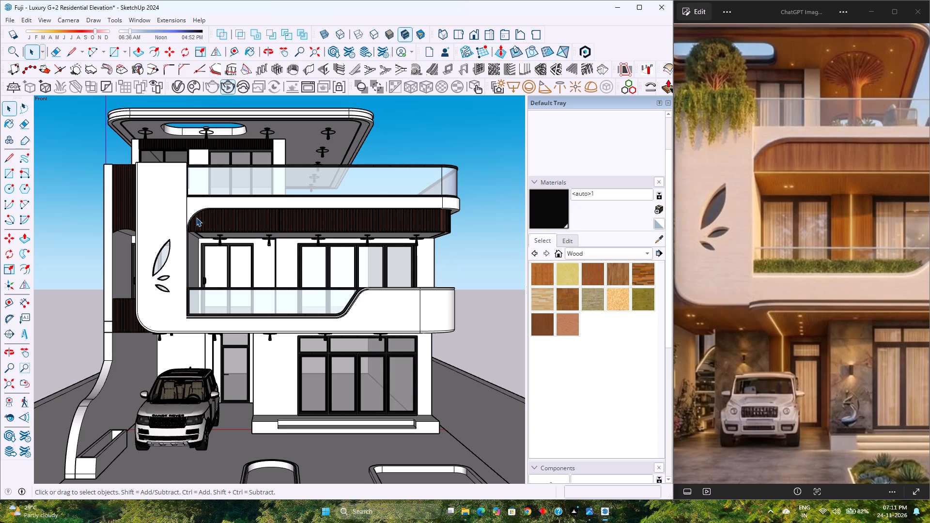
click(475, 31)
click(8, 384)
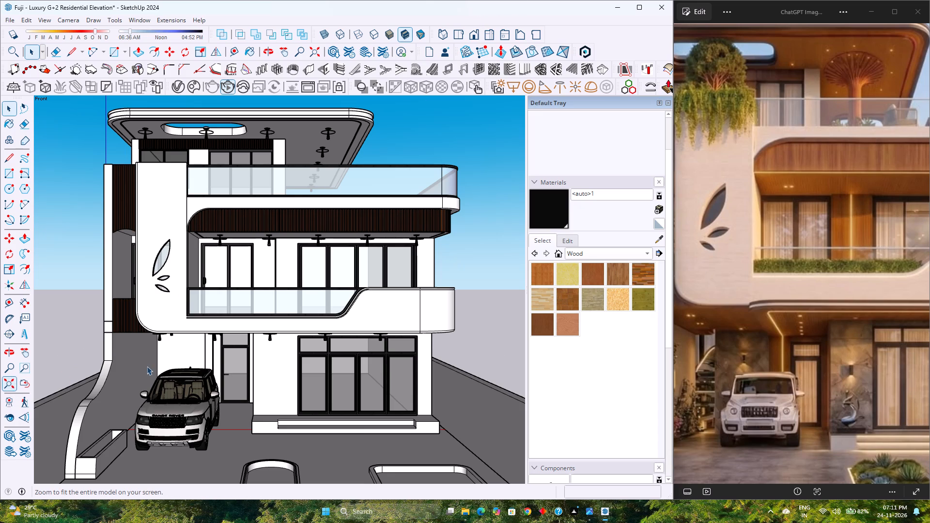
scroll(209, 358, down, 3)
scroll(209, 358, up, 3)
scroll(209, 358, down, 2)
click(480, 30)
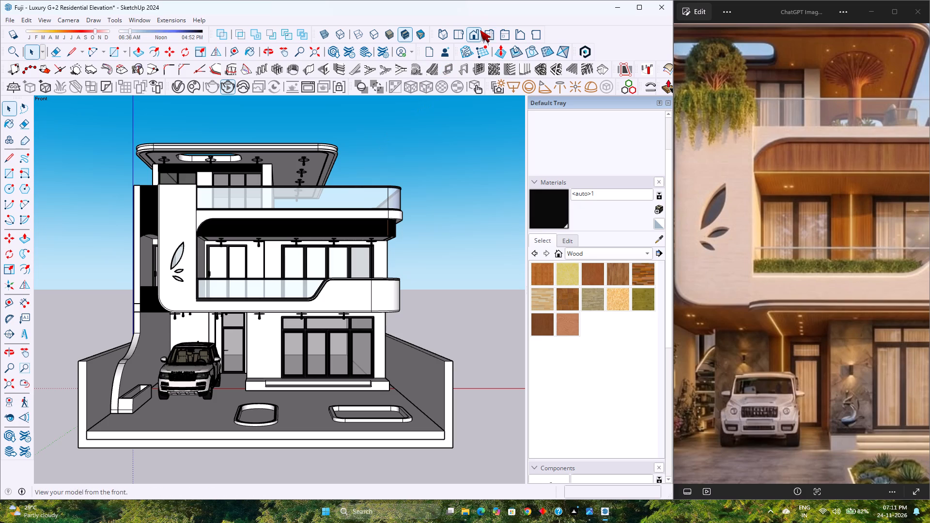
click(10, 381)
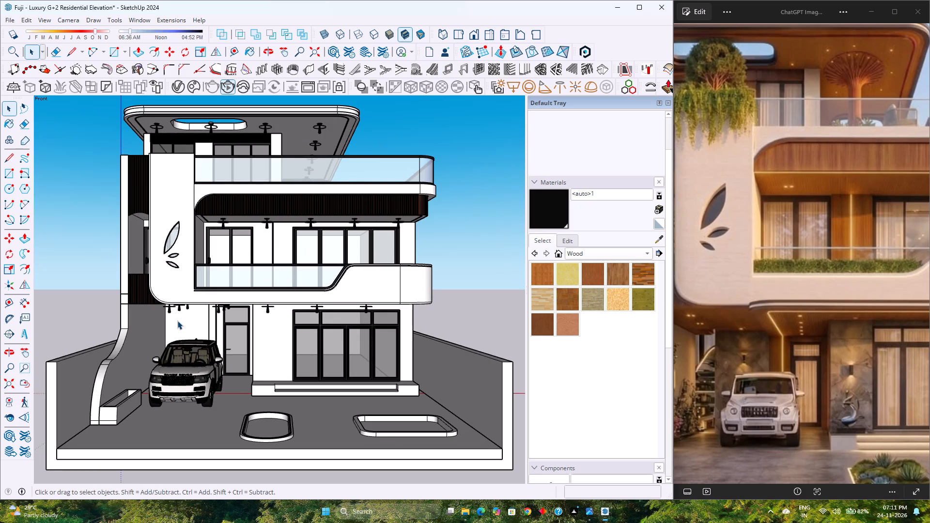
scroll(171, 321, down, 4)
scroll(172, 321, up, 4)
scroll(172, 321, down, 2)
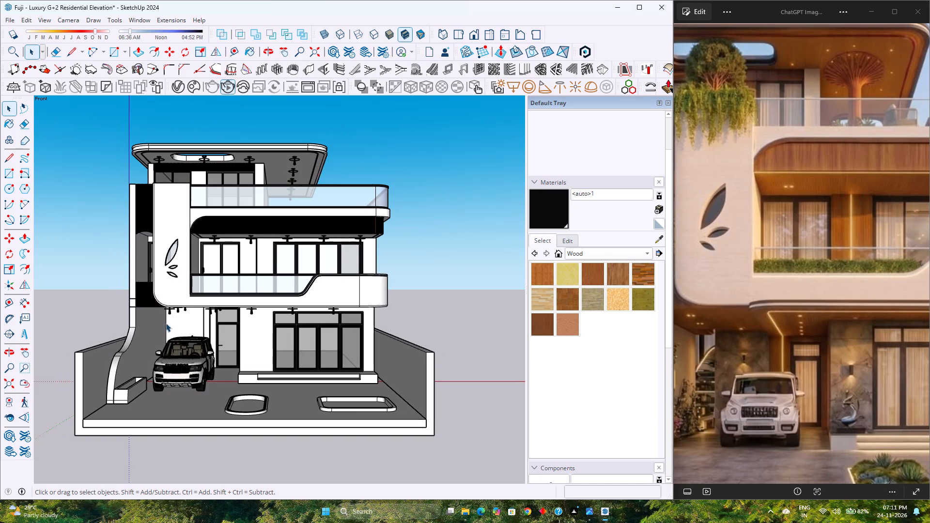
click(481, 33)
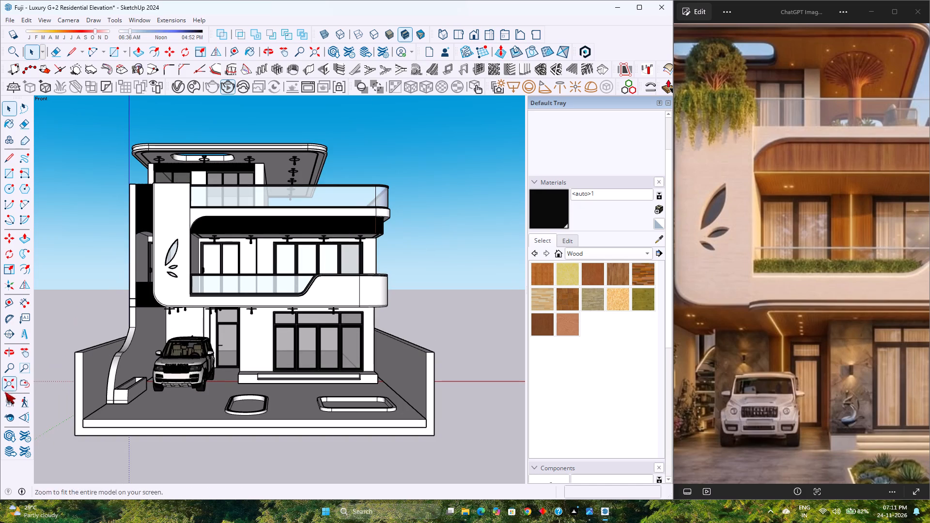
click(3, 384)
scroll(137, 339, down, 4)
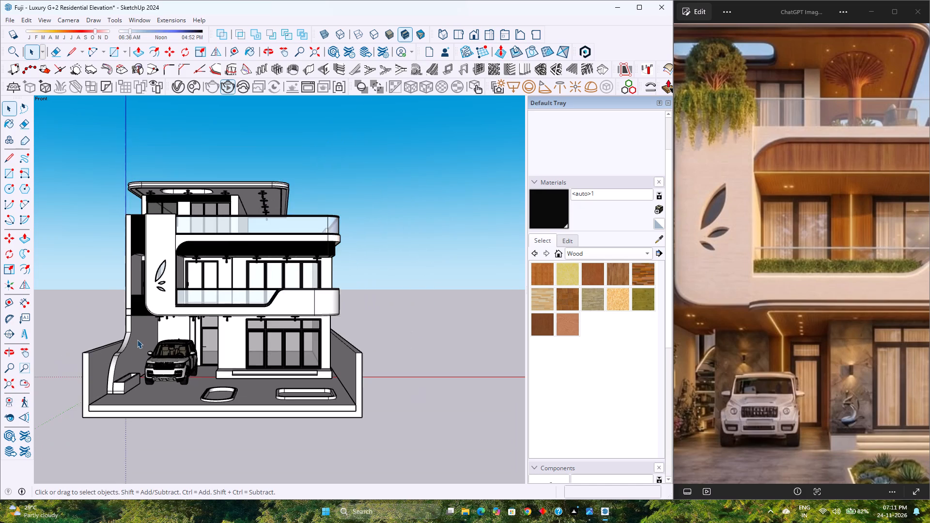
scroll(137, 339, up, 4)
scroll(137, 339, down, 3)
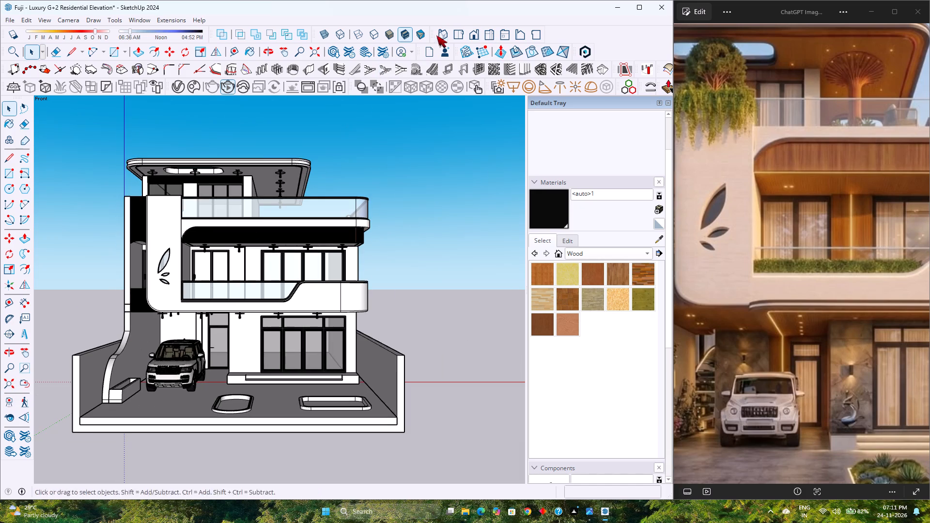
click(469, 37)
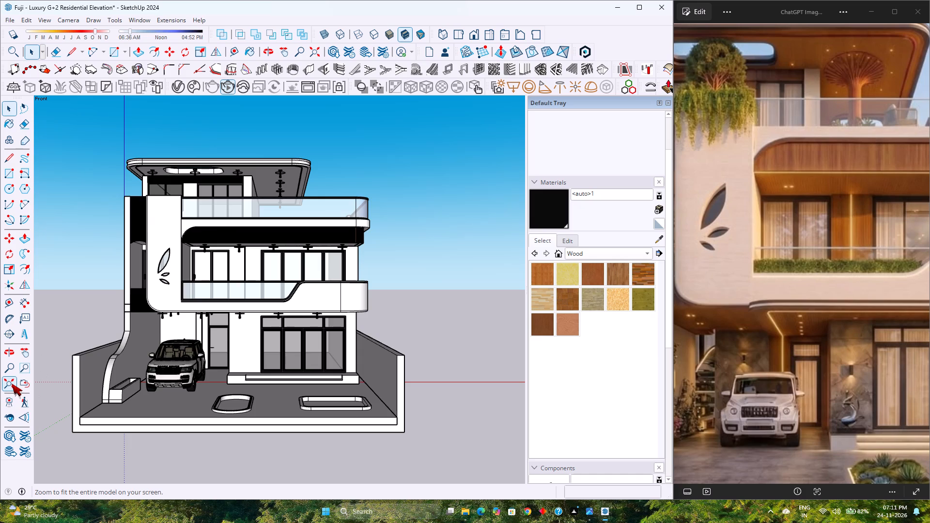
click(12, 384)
Examine the balconies, roof slab and upper terrace from an angled raised viewpoint, ending in the standard front view.
scroll(192, 320, down, 1)
scroll(194, 321, up, 2)
middle_drag(194, 321, 219, 369)
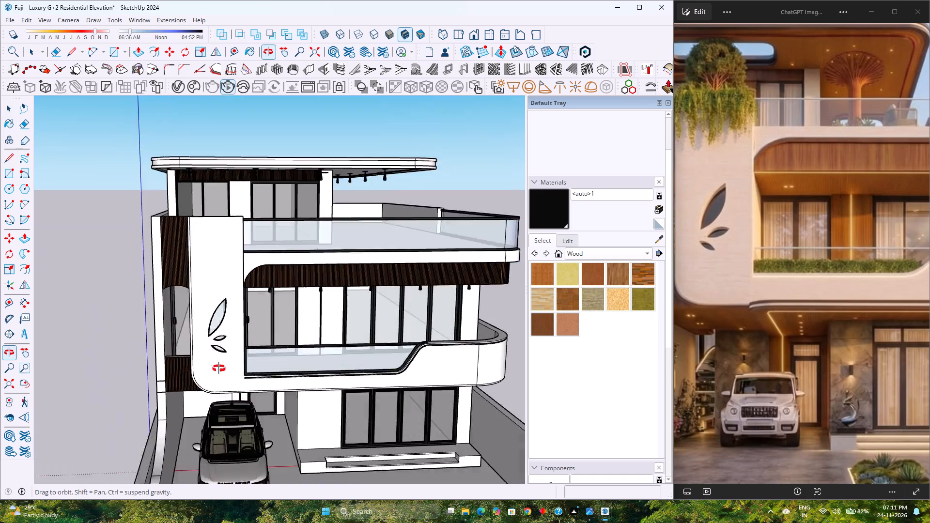
middle_drag(219, 369, 216, 398)
middle_click(216, 398)
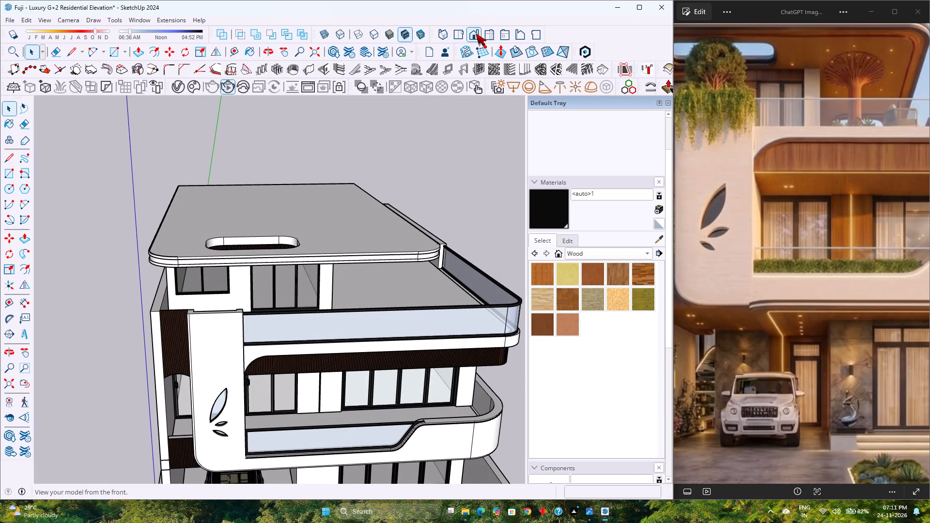
click(476, 33)
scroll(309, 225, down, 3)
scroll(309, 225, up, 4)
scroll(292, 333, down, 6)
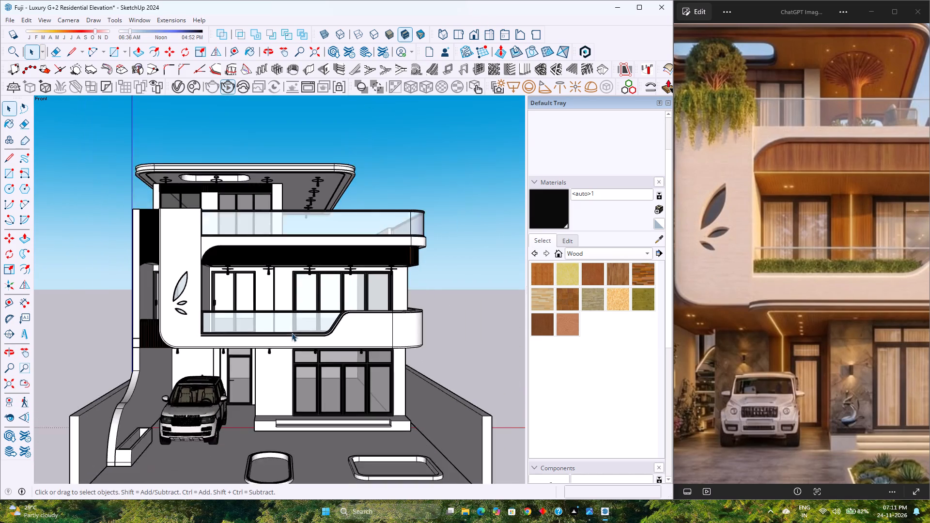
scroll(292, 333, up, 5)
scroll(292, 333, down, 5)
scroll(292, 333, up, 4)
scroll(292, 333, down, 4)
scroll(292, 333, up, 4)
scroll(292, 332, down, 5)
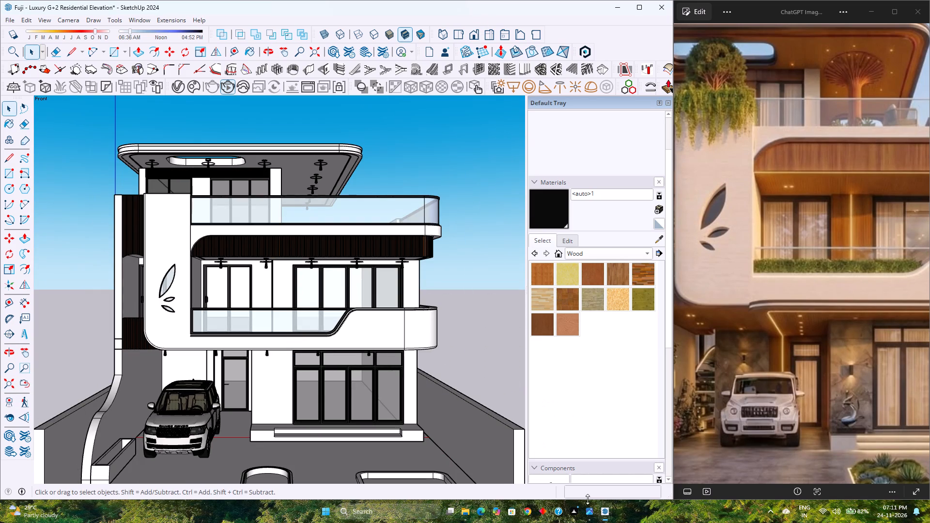
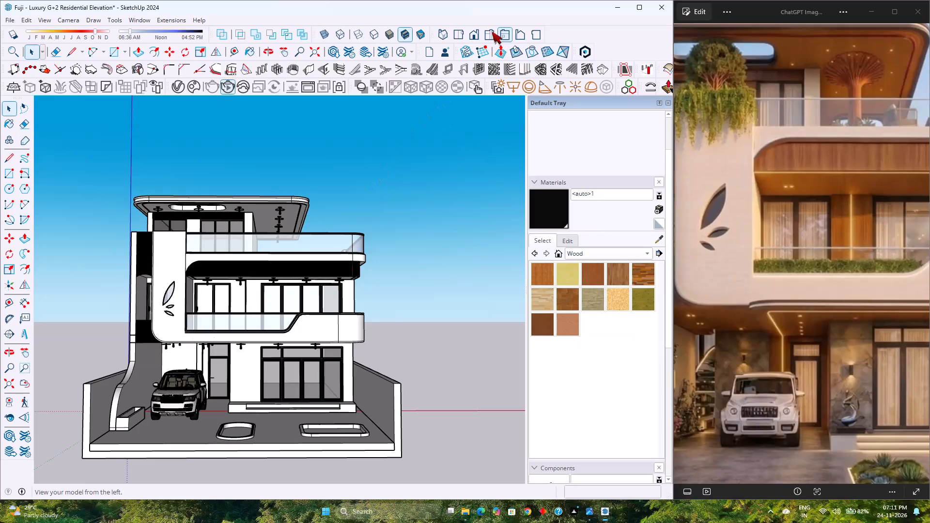
Switch to the front view and examine the house's facade, balconies and ground-floor openings up close.
click(479, 31)
click(7, 380)
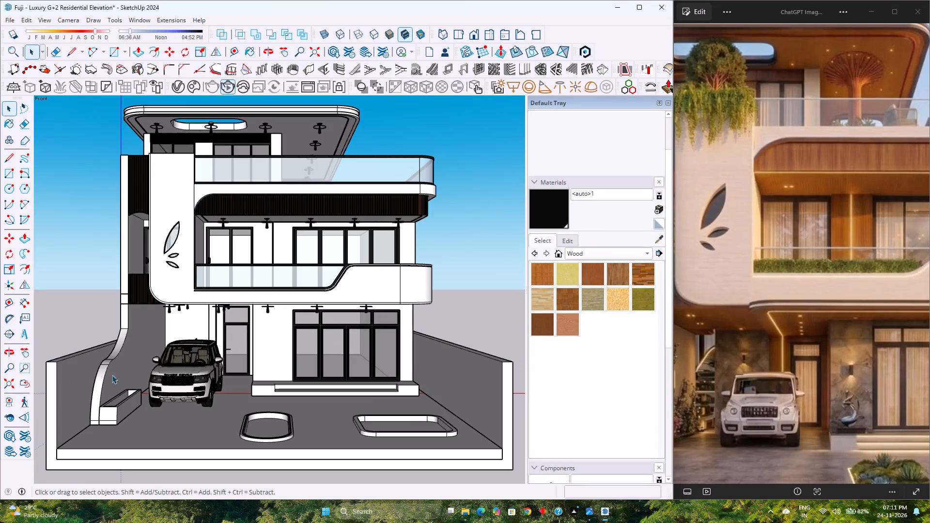
scroll(237, 331, down, 2)
scroll(237, 331, up, 2)
scroll(264, 297, up, 3)
scroll(264, 297, down, 3)
scroll(264, 297, up, 3)
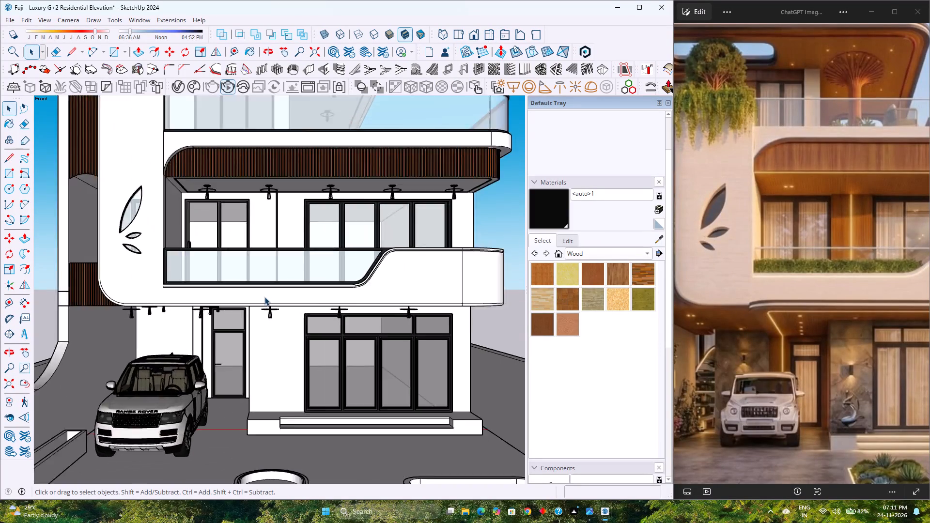
scroll(264, 297, down, 4)
scroll(264, 297, up, 5)
scroll(264, 297, down, 5)
scroll(264, 297, up, 4)
scroll(264, 297, down, 4)
scroll(264, 297, up, 4)
scroll(264, 297, down, 9)
Place a section plane on the house's rear wall, accepting the default name and symbol.
middle_drag(302, 303, 128, 373)
middle_drag(128, 371, 137, 356)
scroll(265, 306, down, 6)
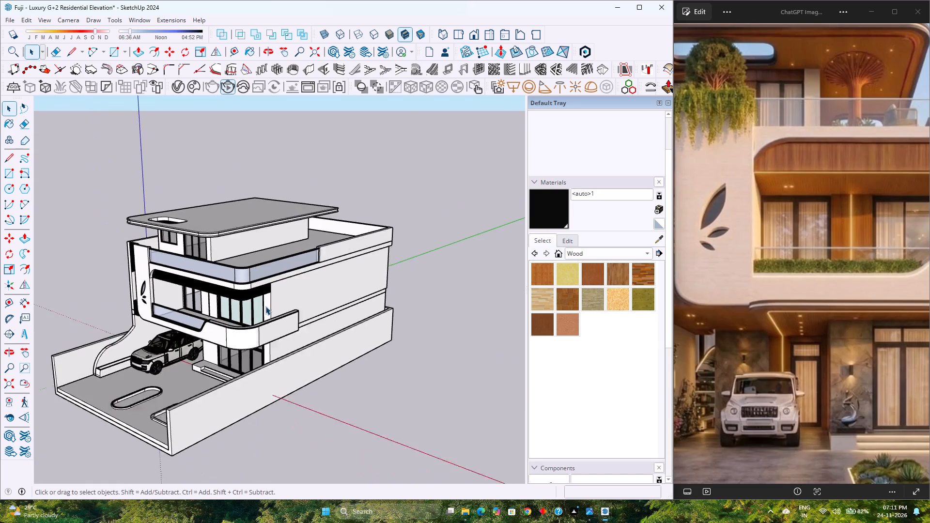
middle_drag(266, 306, 392, 355)
scroll(394, 355, down, 5)
middle_drag(393, 358, 147, 201)
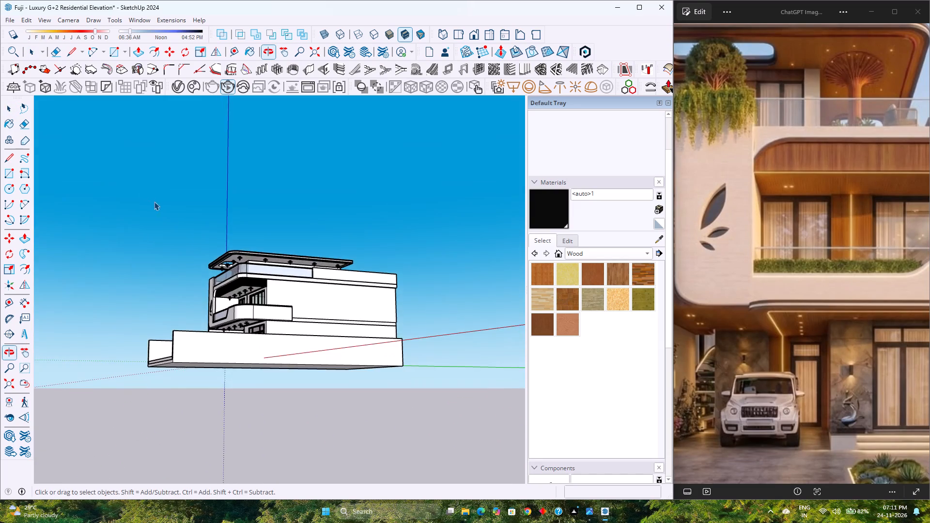
scroll(227, 255, up, 5)
scroll(275, 266, up, 2)
middle_drag(303, 294, 169, 332)
scroll(246, 295, down, 4)
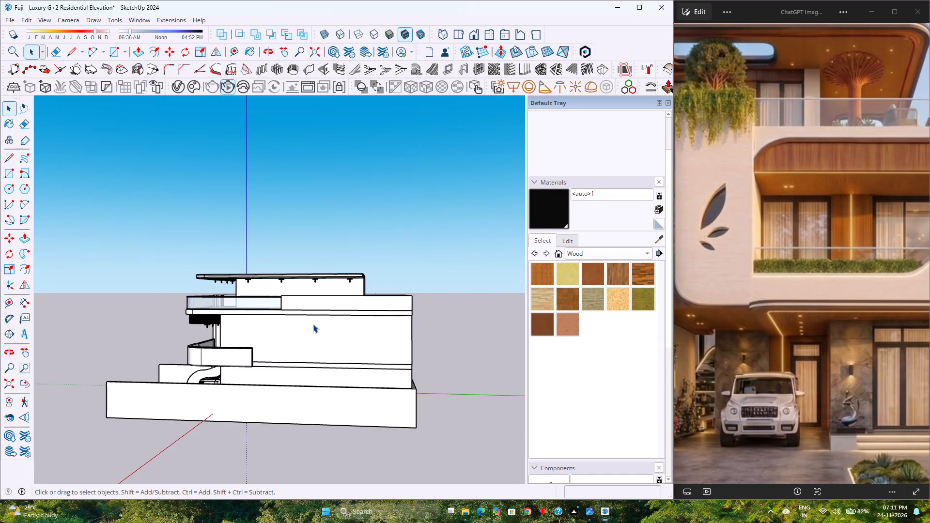
scroll(313, 324, down, 1)
middle_drag(312, 324, 0, 338)
middle_click(0, 338)
scroll(210, 376, up, 4)
middle_drag(321, 402, 196, 370)
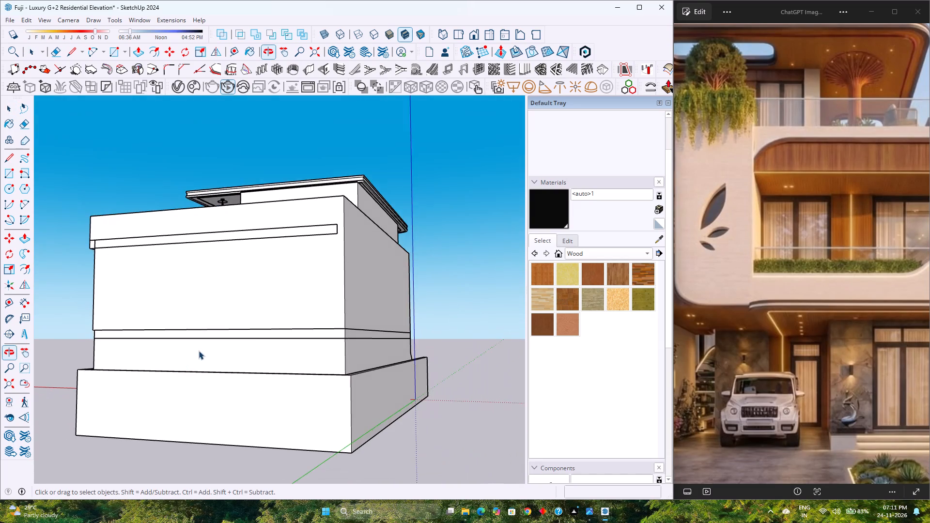
scroll(197, 351, down, 2)
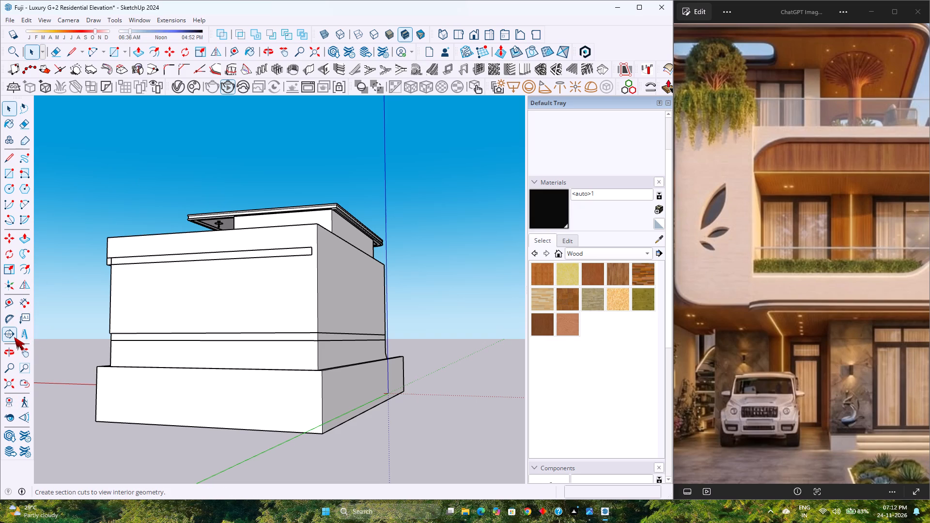
click(14, 337)
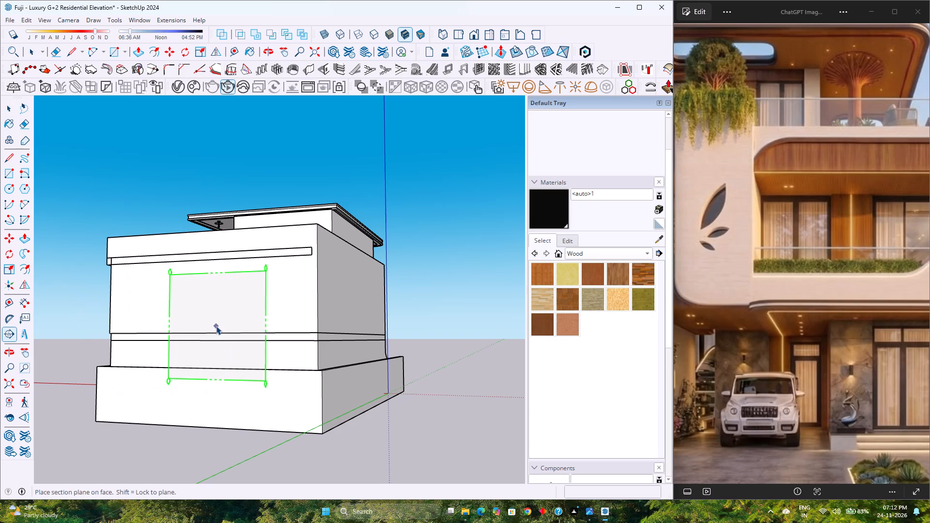
click(199, 329)
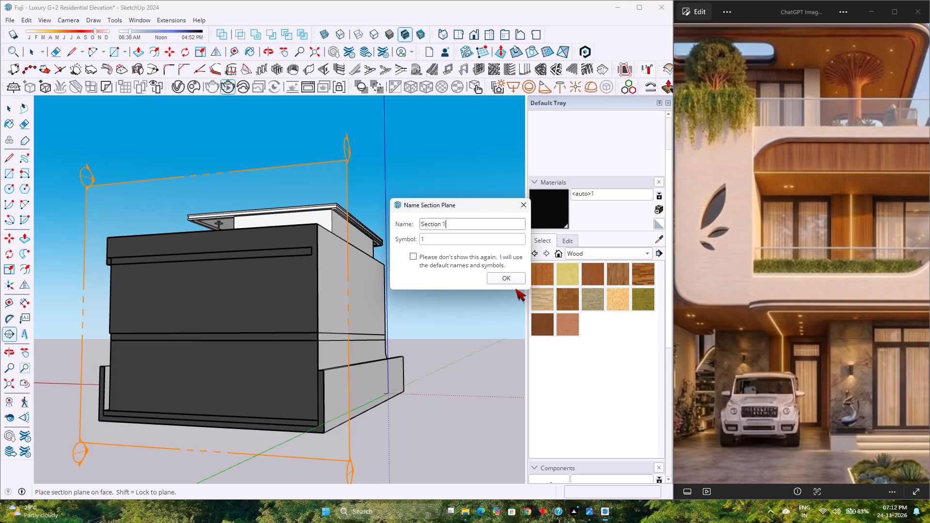
click(508, 283)
Move the section plane about 18' 5" from the rear wall into the house to cut open all three floors.
click(350, 461)
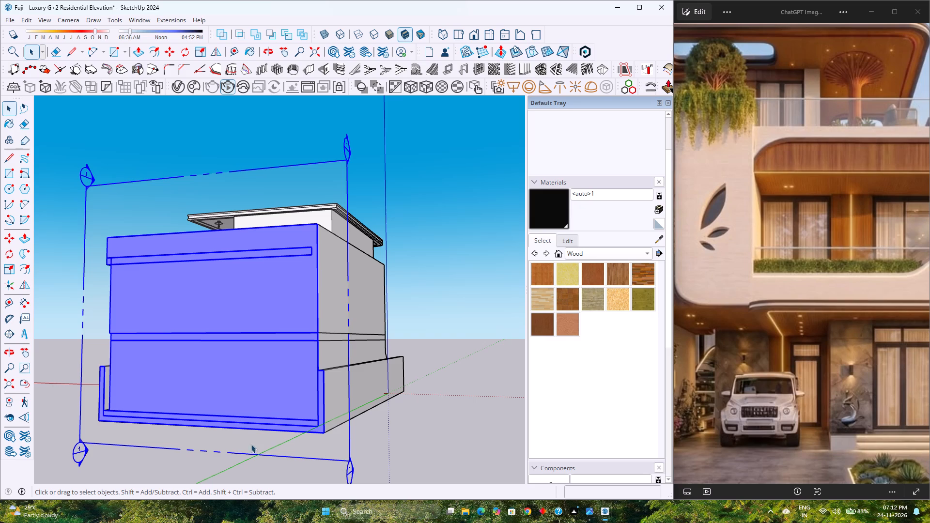
click(172, 52)
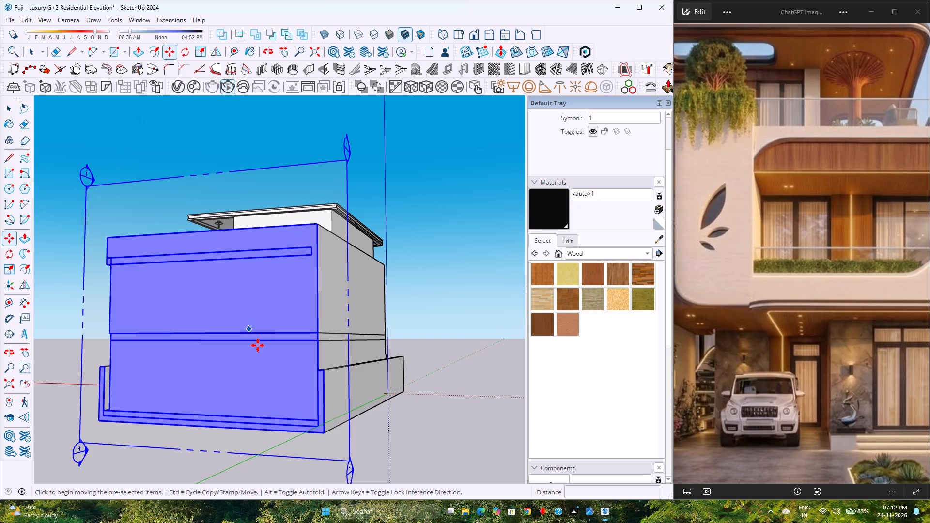
click(350, 459)
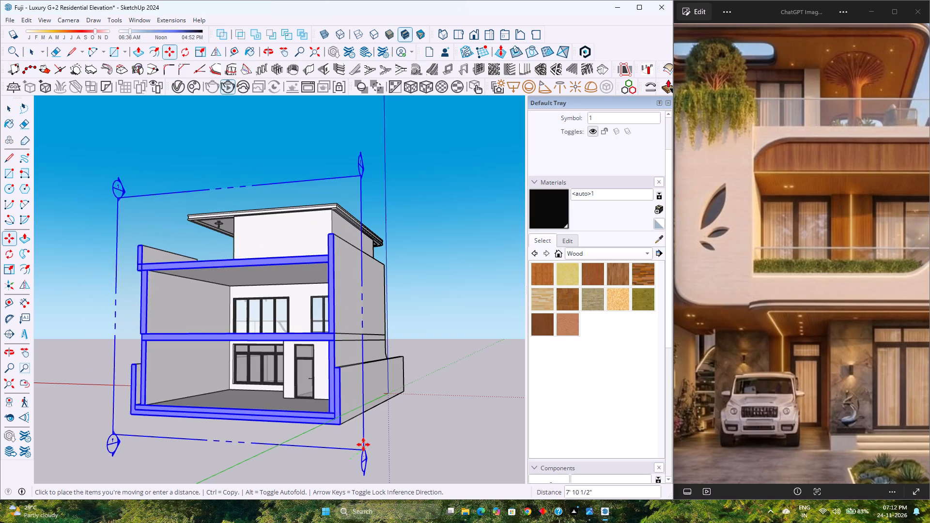
click(382, 441)
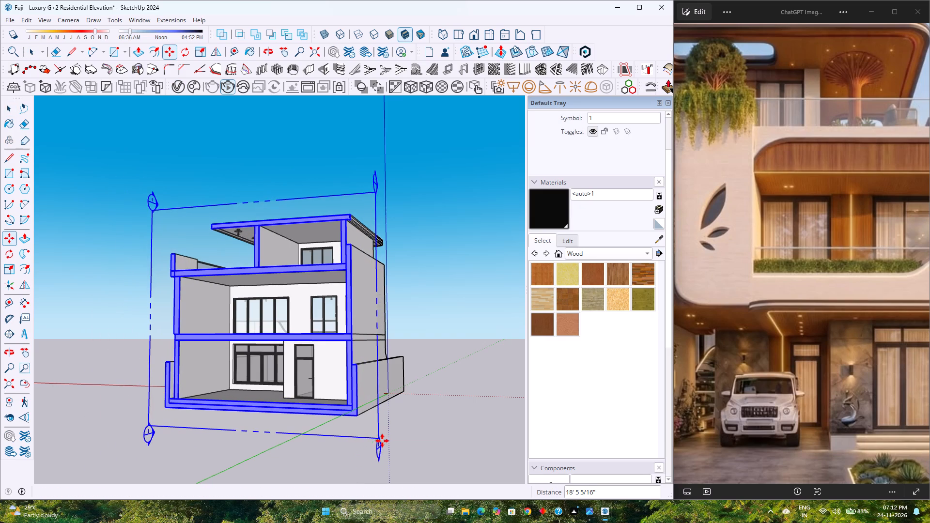
scroll(306, 350, up, 5)
middle_drag(301, 345, 406, 395)
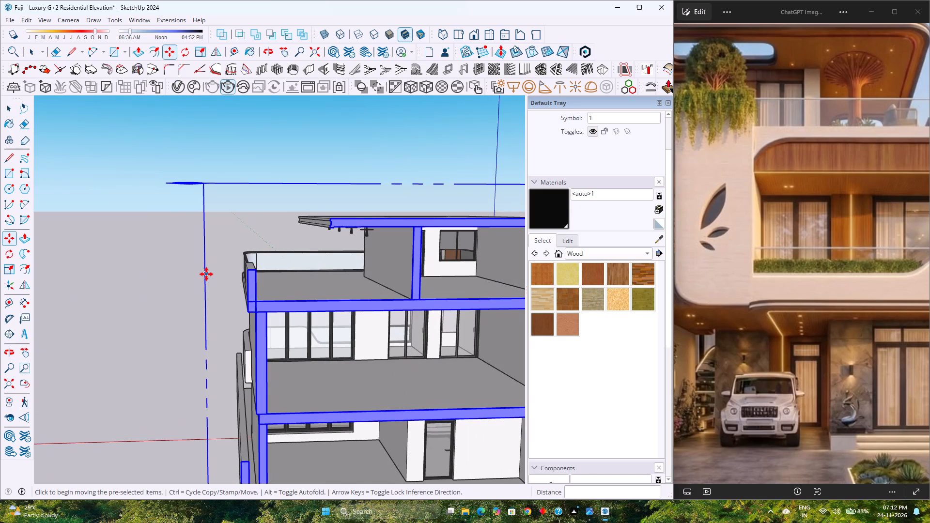
scroll(206, 274, down, 4)
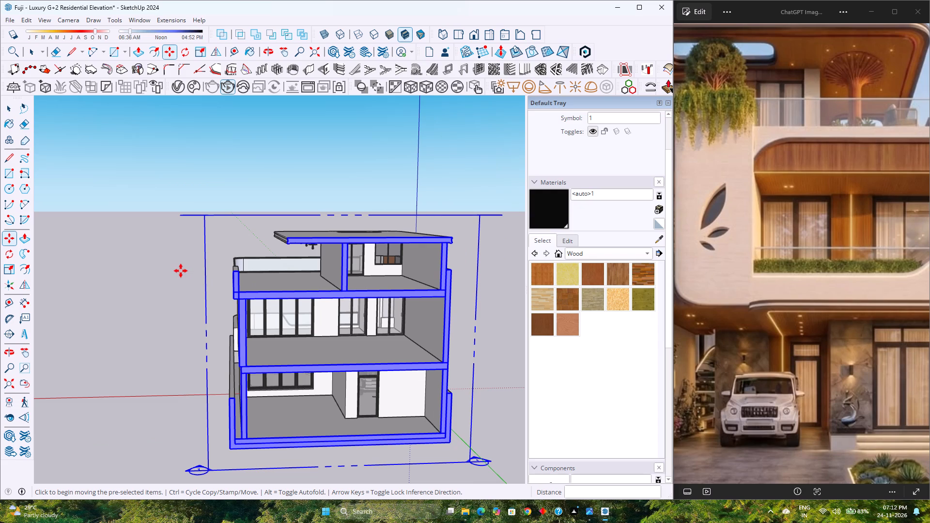
key(space)
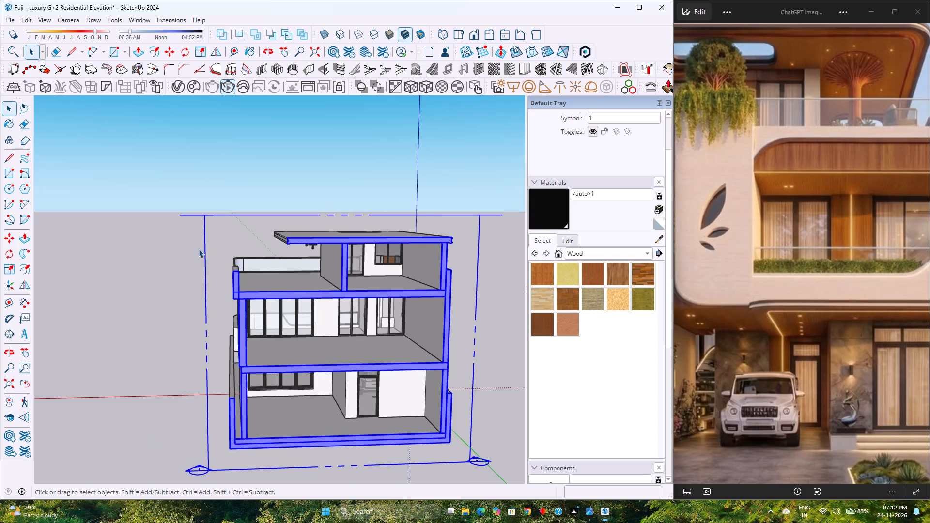
click(176, 248)
Examine the cut-open interior of the floors and the outer side wall with its balcony end.
scroll(311, 345, up, 4)
middle_drag(315, 343, 309, 324)
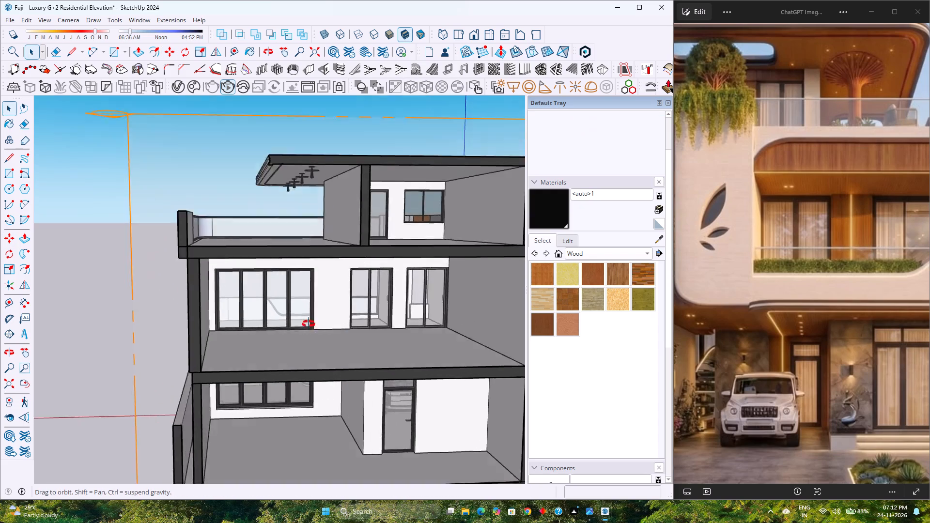
middle_drag(309, 324, 259, 325)
scroll(257, 302, up, 3)
scroll(257, 301, down, 3)
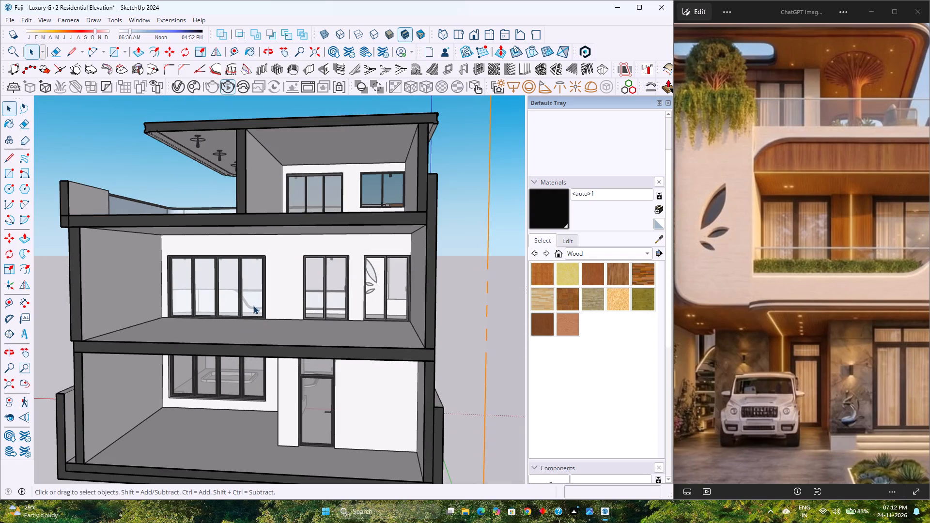
scroll(116, 354, up, 3)
middle_drag(112, 355, 150, 356)
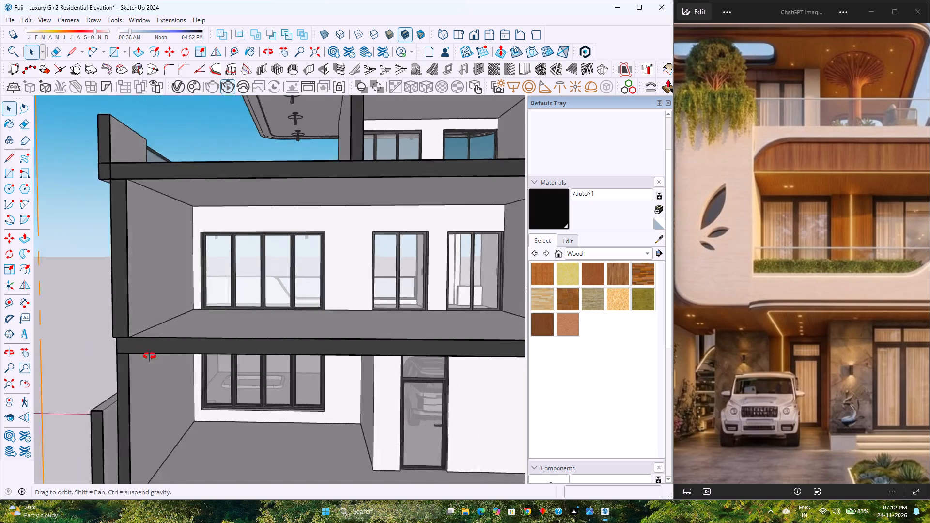
middle_drag(150, 356, 201, 365)
scroll(286, 390, up, 11)
middle_drag(318, 373, 299, 366)
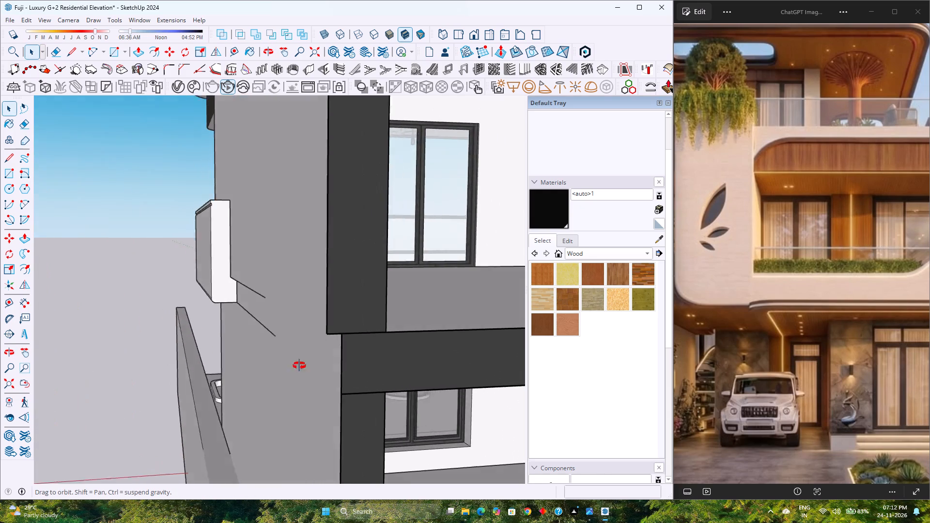
middle_drag(299, 366, 371, 387)
middle_click(371, 387)
scroll(282, 387, down, 9)
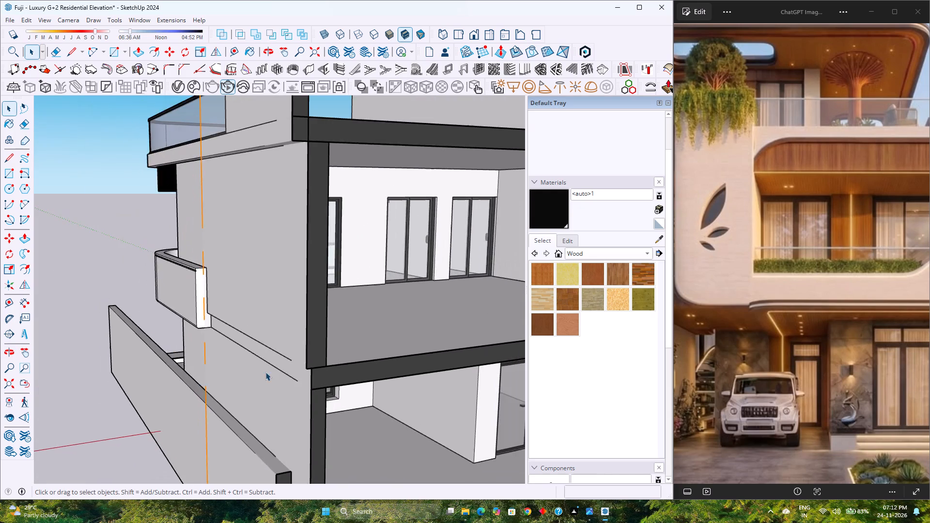
middle_drag(261, 369, 292, 445)
middle_click(292, 445)
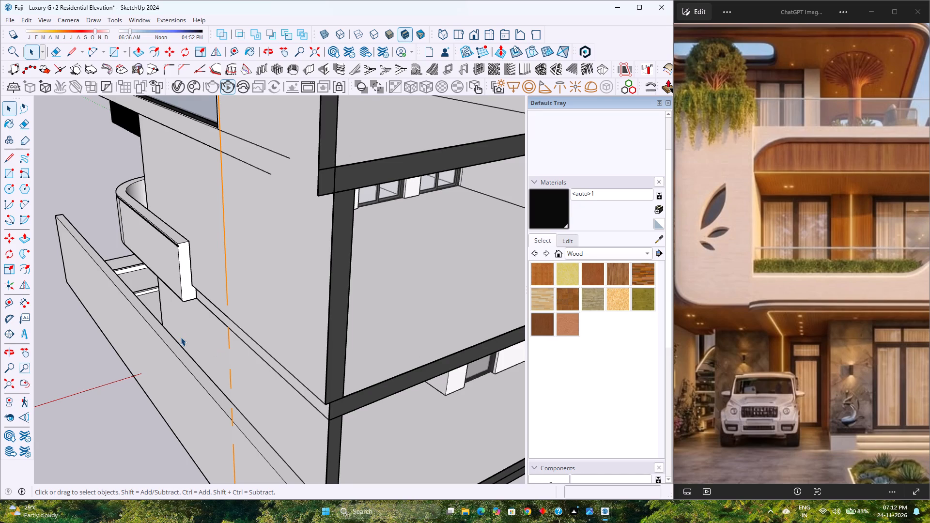
scroll(180, 335, up, 3)
scroll(180, 335, down, 11)
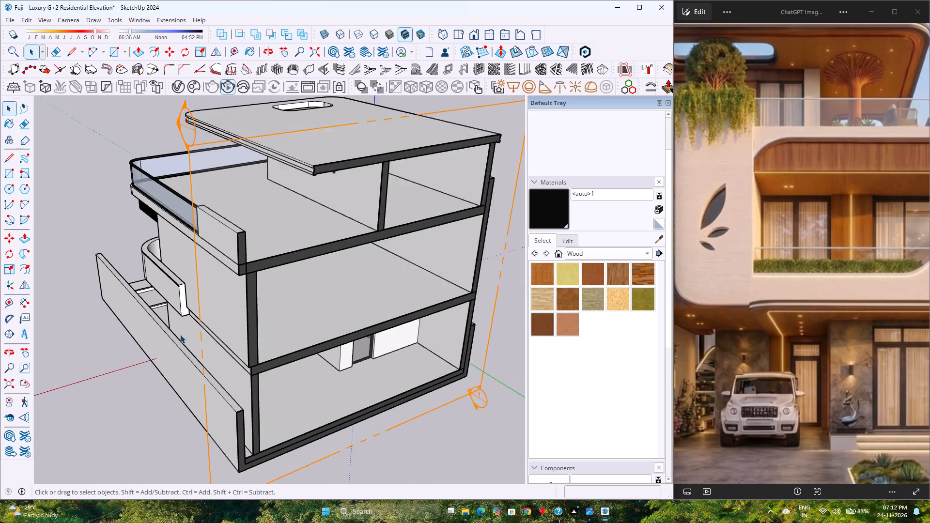
scroll(180, 335, down, 3)
middle_drag(274, 356, 211, 257)
middle_drag(211, 257, 211, 252)
scroll(211, 257, up, 6)
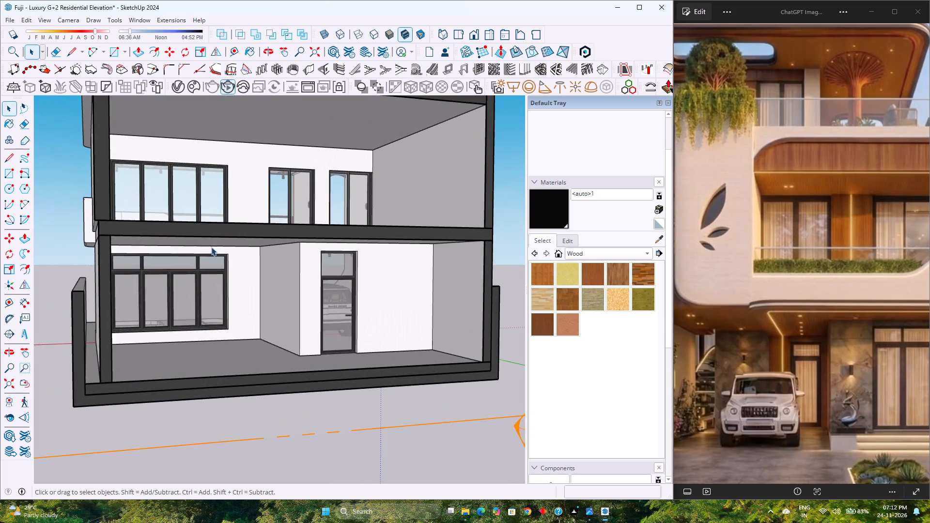
middle_drag(211, 247, 185, 277)
scroll(185, 277, down, 8)
scroll(117, 200, up, 3)
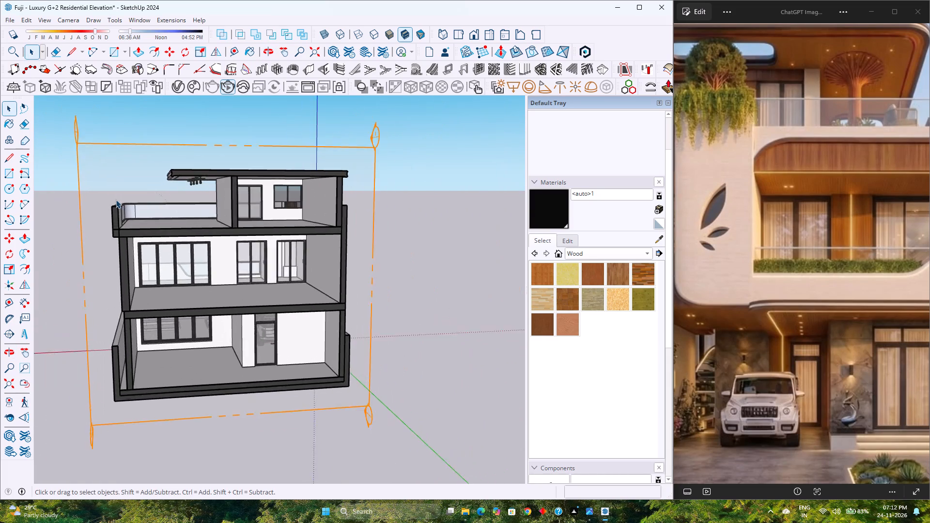
Examine the middle floor's front windows and sliding doors from inside the room.
scroll(116, 200, up, 2)
middle_drag(115, 200, 98, 160)
scroll(98, 160, up, 9)
scroll(202, 248, down, 1)
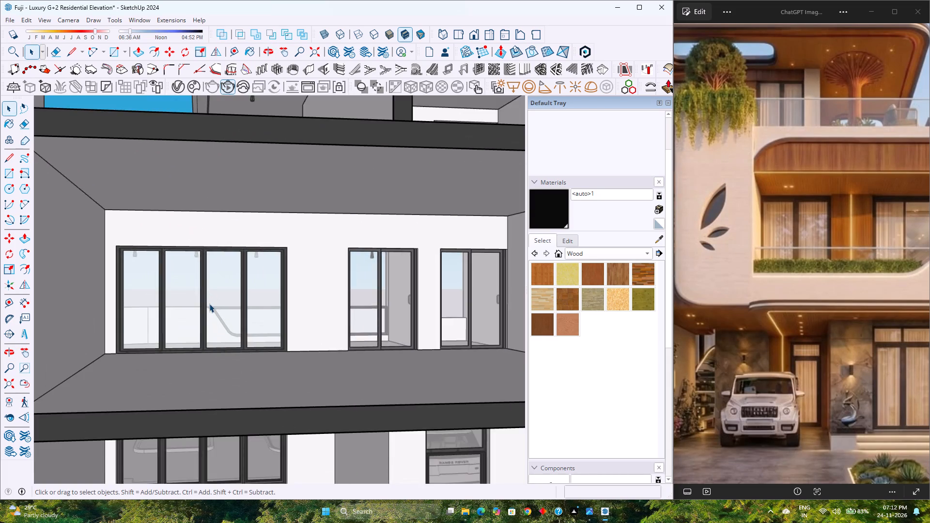
scroll(209, 304, up, 4)
scroll(207, 303, down, 4)
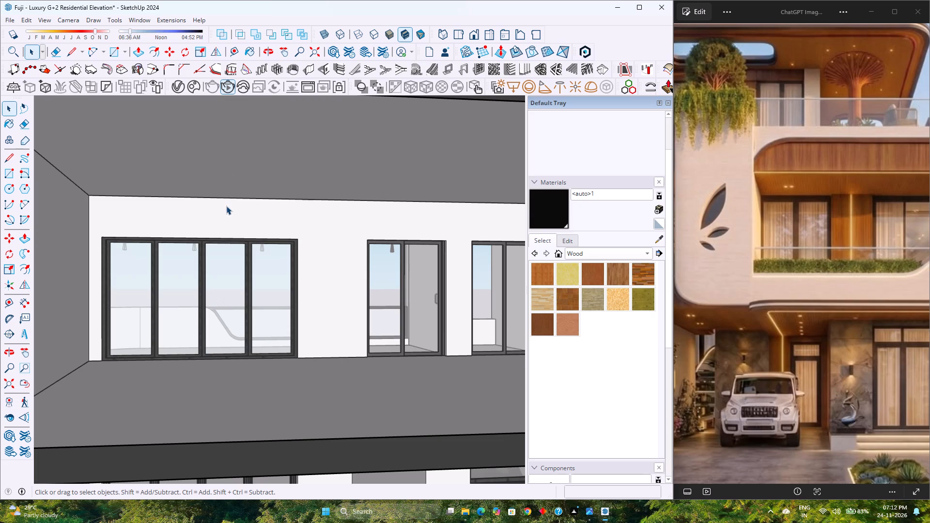
scroll(226, 206, down, 6)
scroll(302, 226, up, 4)
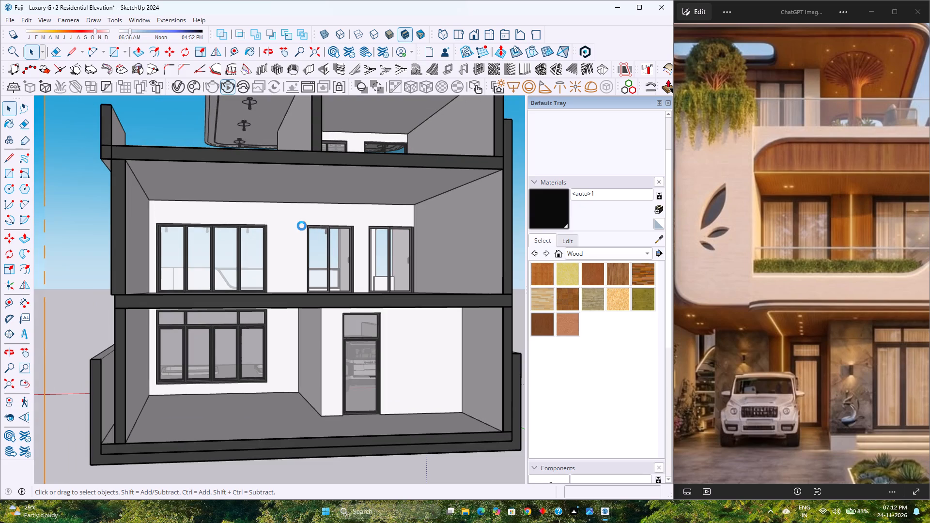
scroll(302, 226, down, 1)
scroll(251, 227, up, 3)
scroll(171, 290, down, 5)
Examine the top-floor room's three-panel door and the window beside it from inside.
middle_drag(242, 257, 224, 280)
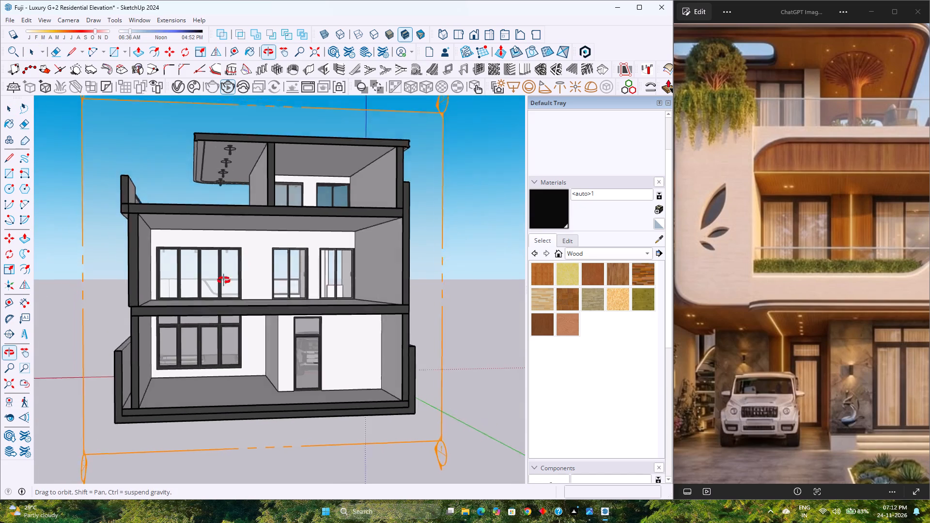
middle_drag(224, 280, 192, 297)
scroll(217, 227, up, 10)
middle_drag(212, 240, 208, 226)
scroll(208, 226, up, 1)
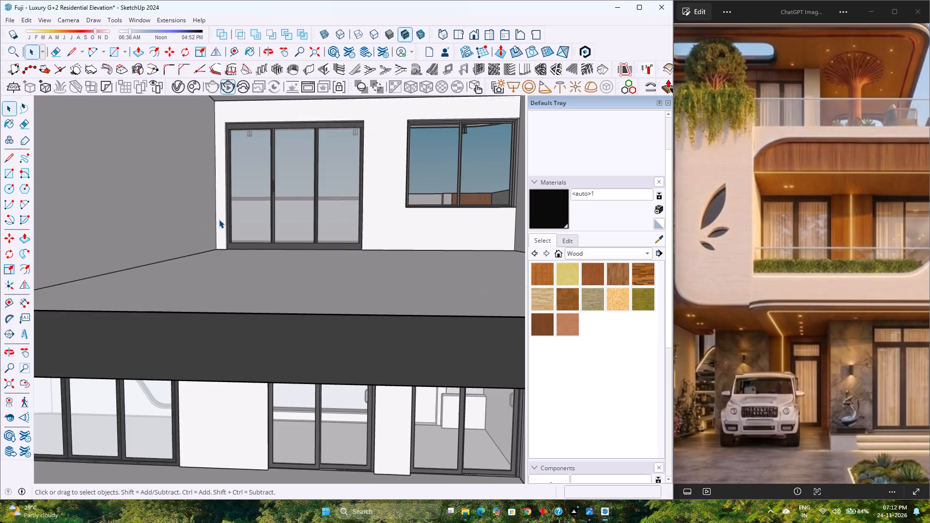
scroll(282, 190, down, 7)
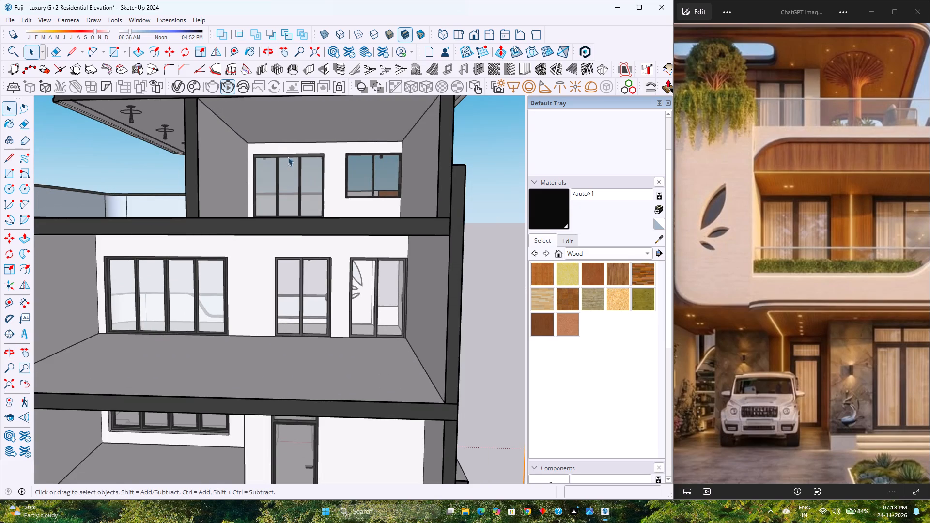
scroll(299, 189, down, 3)
scroll(328, 154, up, 6)
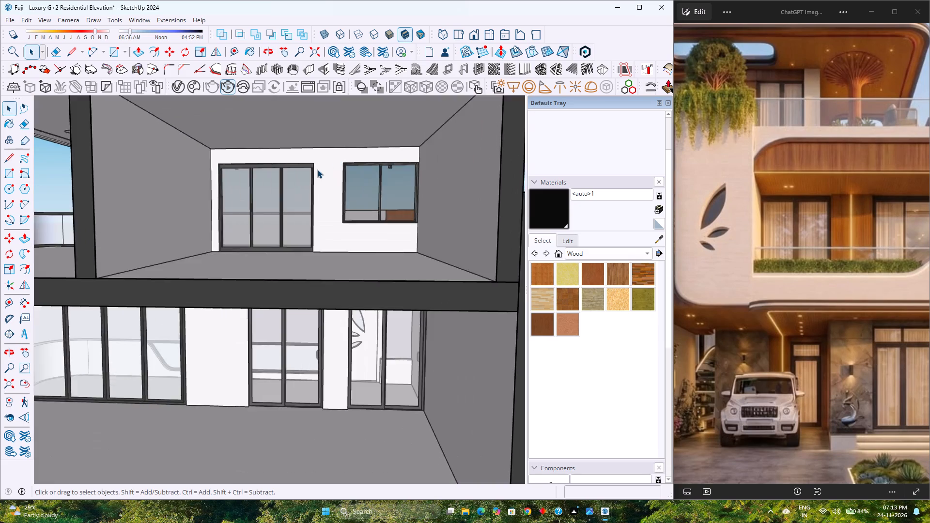
scroll(317, 169, up, 9)
scroll(317, 169, down, 4)
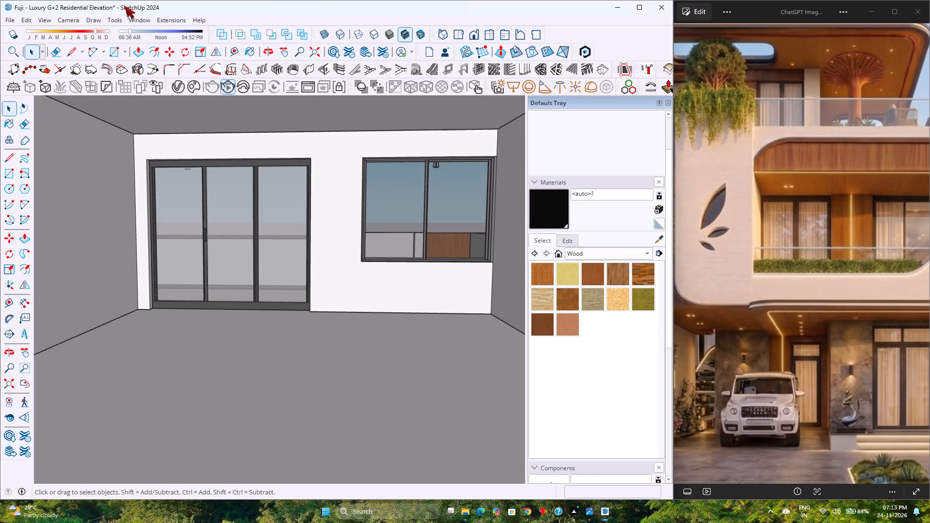
Open the 3D Warehouse model library.
click(135, 16)
click(150, 94)
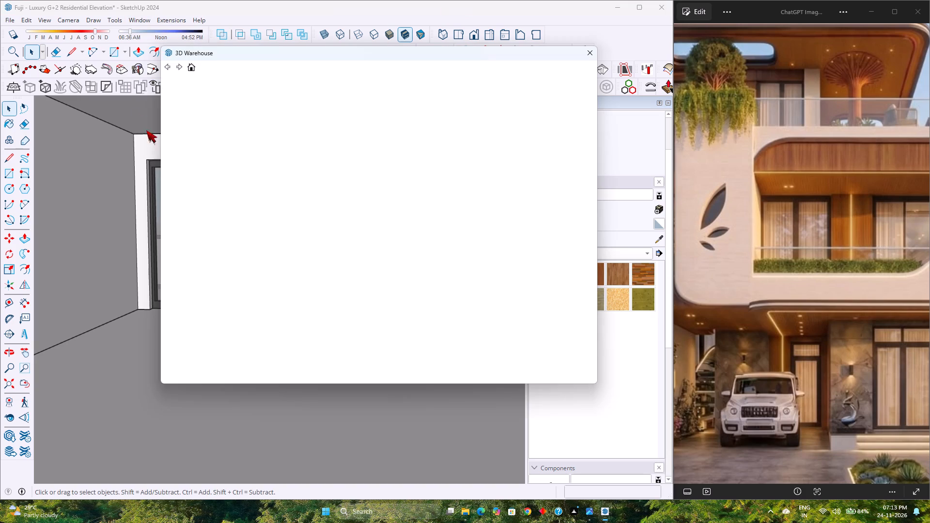
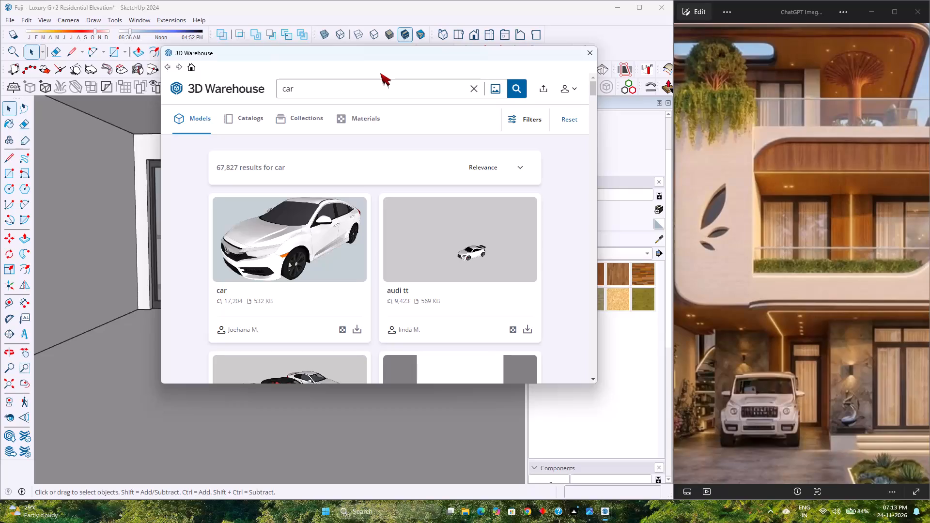
Close the 3D Warehouse model library and return to the top-floor room.
drag(381, 69, 346, 155)
click(592, 51)
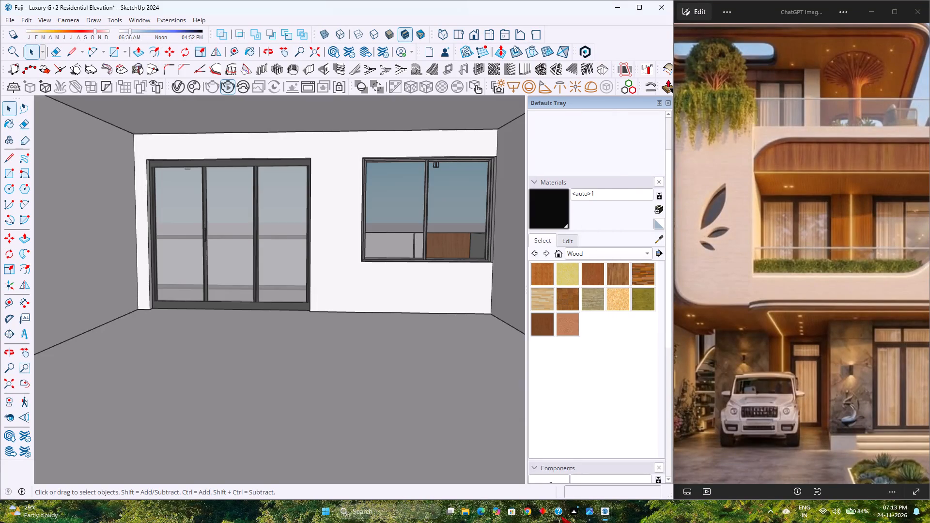
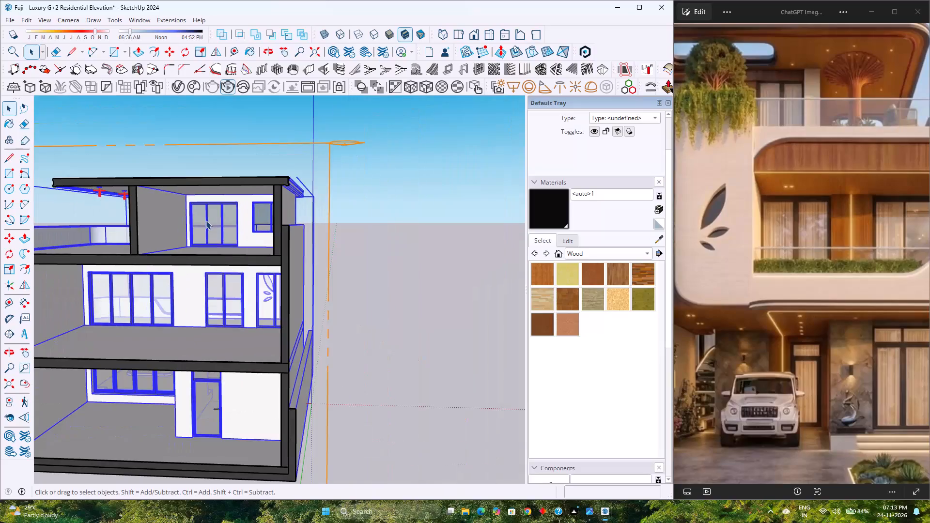
Clear the selection and examine the sectioned house from several sides, including its interior rooms and windows.
middle_drag(213, 225, 271, 236)
scroll(271, 236, down, 8)
middle_click(271, 236)
scroll(324, 258, down, 3)
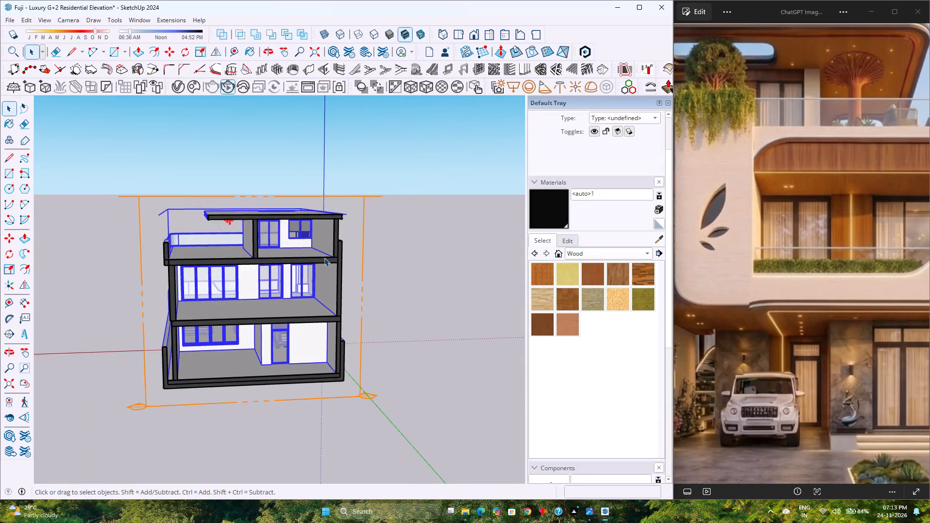
scroll(324, 258, down, 2)
middle_drag(264, 273, 324, 228)
middle_click(324, 228)
scroll(199, 239, up, 3)
click(196, 238)
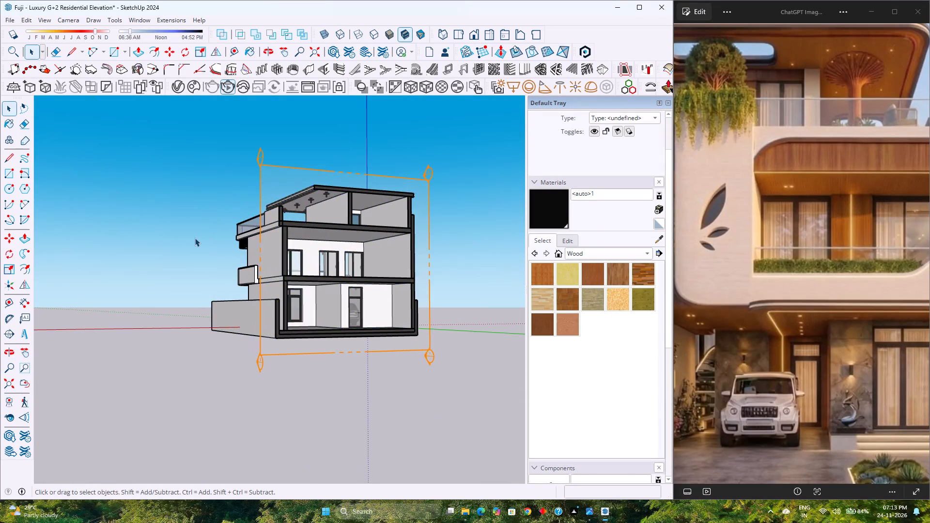
scroll(165, 234, up, 4)
scroll(165, 234, down, 4)
middle_drag(231, 240, 62, 263)
scroll(88, 240, up, 3)
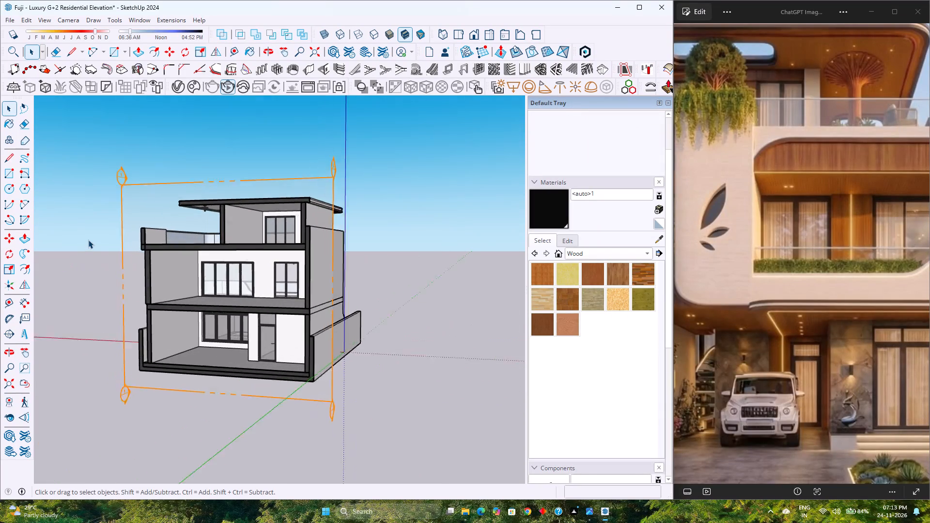
scroll(88, 240, up, 8)
middle_drag(89, 239, 142, 232)
scroll(142, 232, down, 5)
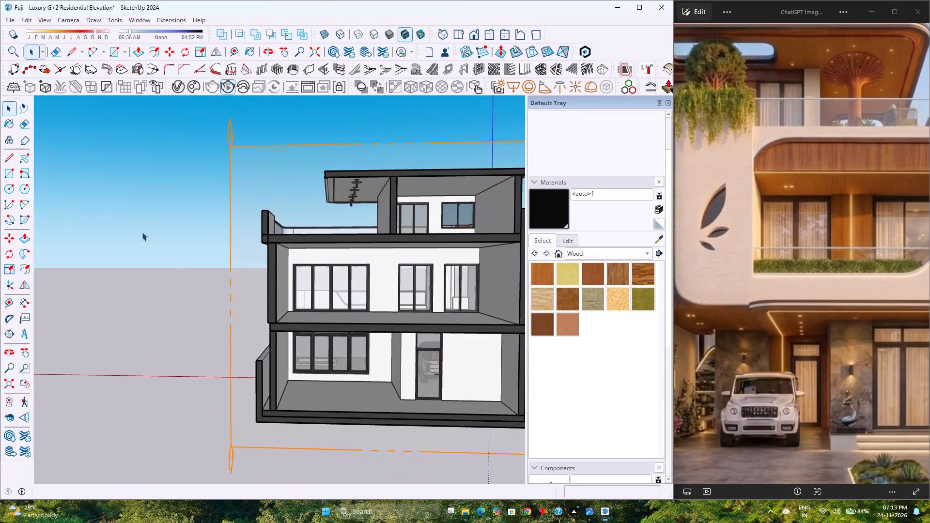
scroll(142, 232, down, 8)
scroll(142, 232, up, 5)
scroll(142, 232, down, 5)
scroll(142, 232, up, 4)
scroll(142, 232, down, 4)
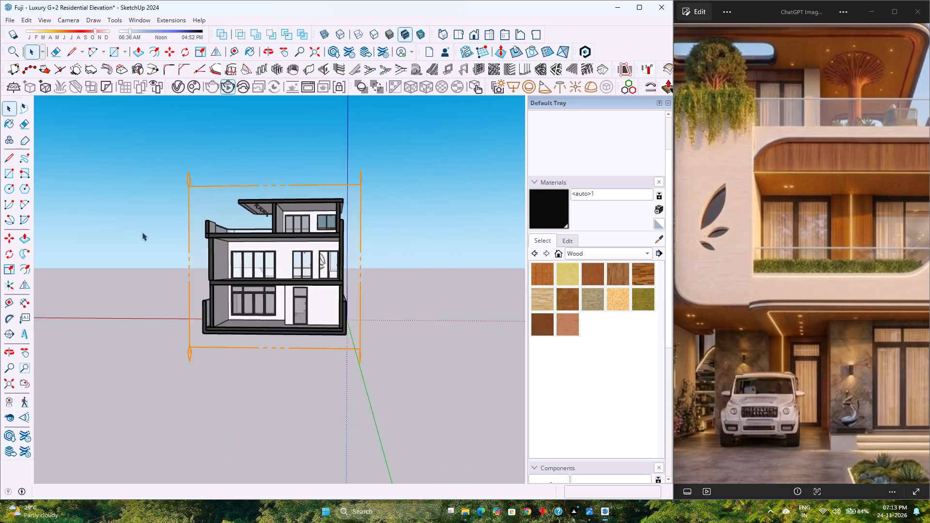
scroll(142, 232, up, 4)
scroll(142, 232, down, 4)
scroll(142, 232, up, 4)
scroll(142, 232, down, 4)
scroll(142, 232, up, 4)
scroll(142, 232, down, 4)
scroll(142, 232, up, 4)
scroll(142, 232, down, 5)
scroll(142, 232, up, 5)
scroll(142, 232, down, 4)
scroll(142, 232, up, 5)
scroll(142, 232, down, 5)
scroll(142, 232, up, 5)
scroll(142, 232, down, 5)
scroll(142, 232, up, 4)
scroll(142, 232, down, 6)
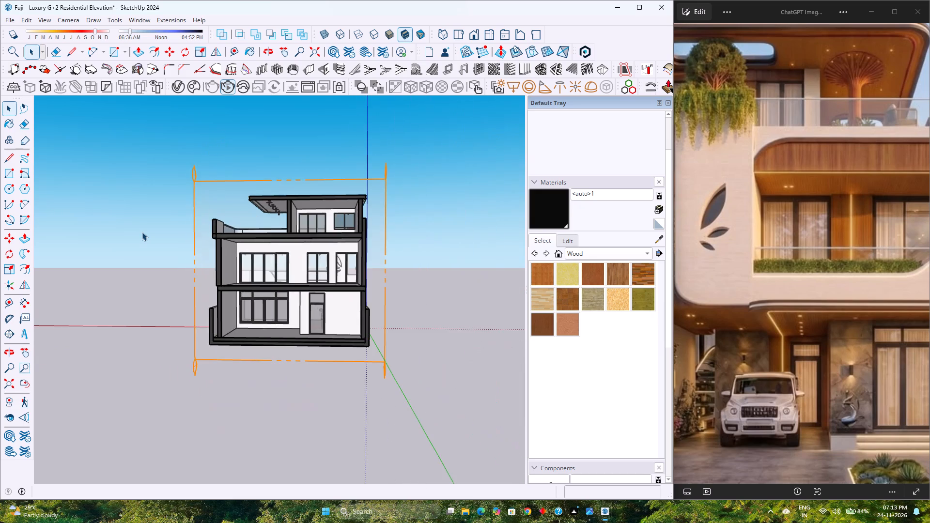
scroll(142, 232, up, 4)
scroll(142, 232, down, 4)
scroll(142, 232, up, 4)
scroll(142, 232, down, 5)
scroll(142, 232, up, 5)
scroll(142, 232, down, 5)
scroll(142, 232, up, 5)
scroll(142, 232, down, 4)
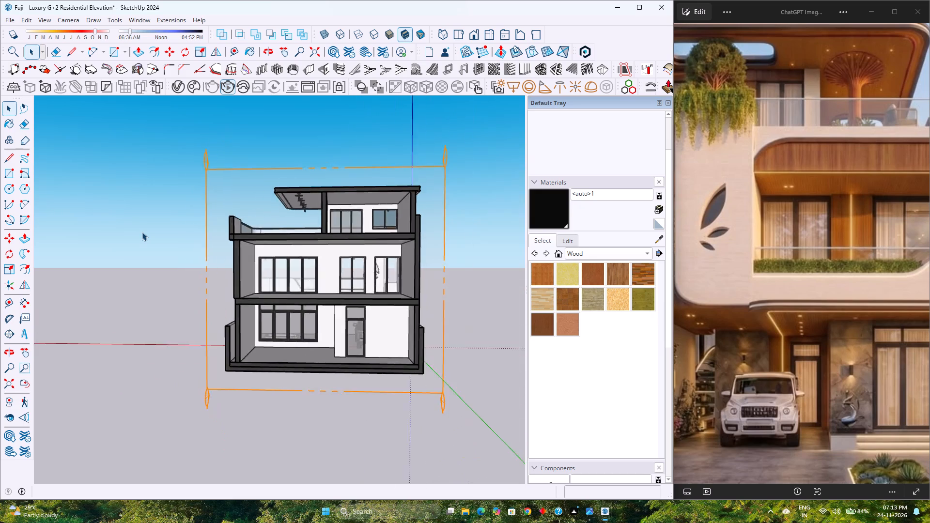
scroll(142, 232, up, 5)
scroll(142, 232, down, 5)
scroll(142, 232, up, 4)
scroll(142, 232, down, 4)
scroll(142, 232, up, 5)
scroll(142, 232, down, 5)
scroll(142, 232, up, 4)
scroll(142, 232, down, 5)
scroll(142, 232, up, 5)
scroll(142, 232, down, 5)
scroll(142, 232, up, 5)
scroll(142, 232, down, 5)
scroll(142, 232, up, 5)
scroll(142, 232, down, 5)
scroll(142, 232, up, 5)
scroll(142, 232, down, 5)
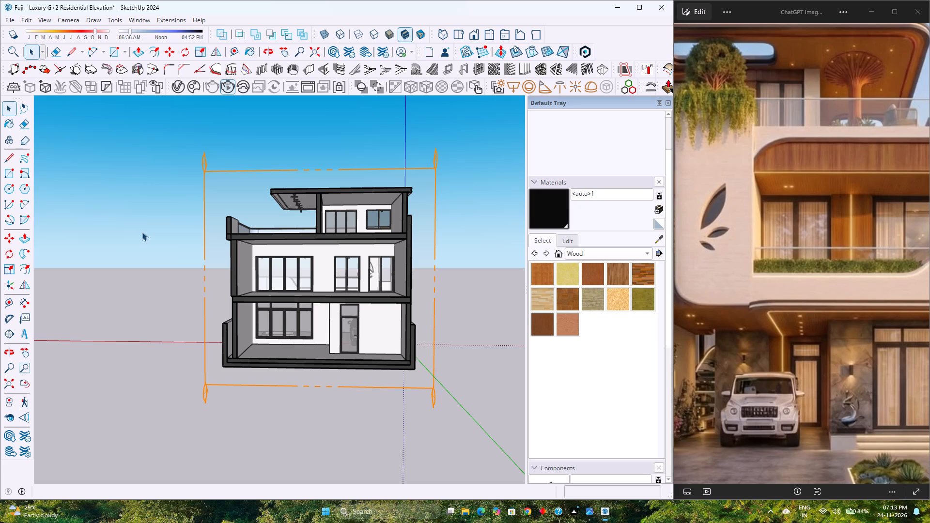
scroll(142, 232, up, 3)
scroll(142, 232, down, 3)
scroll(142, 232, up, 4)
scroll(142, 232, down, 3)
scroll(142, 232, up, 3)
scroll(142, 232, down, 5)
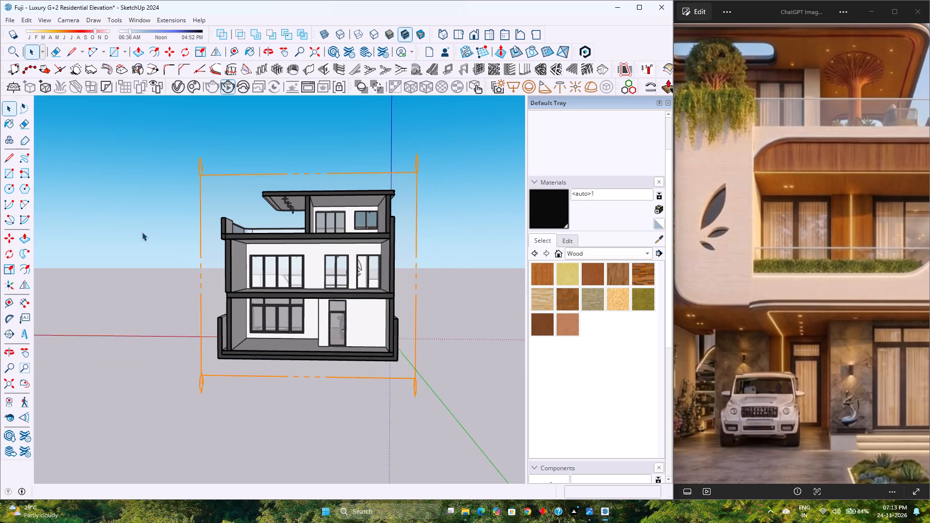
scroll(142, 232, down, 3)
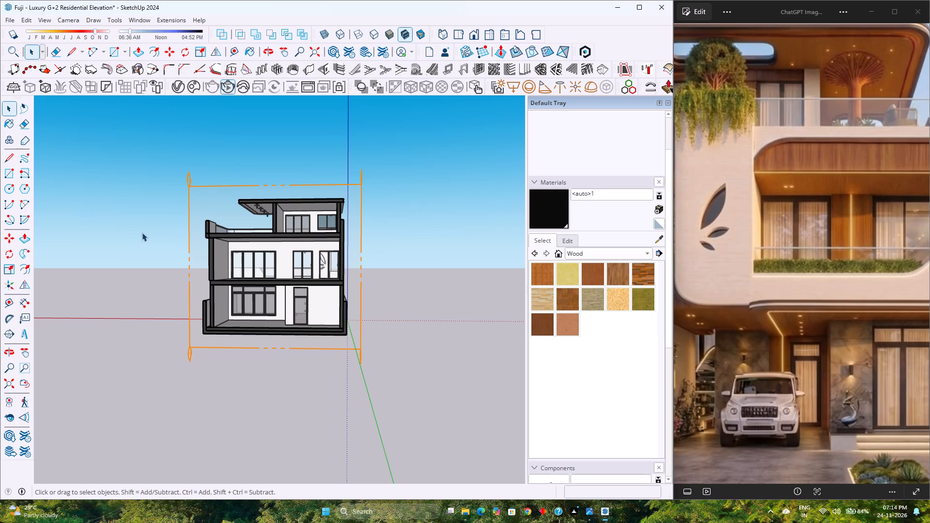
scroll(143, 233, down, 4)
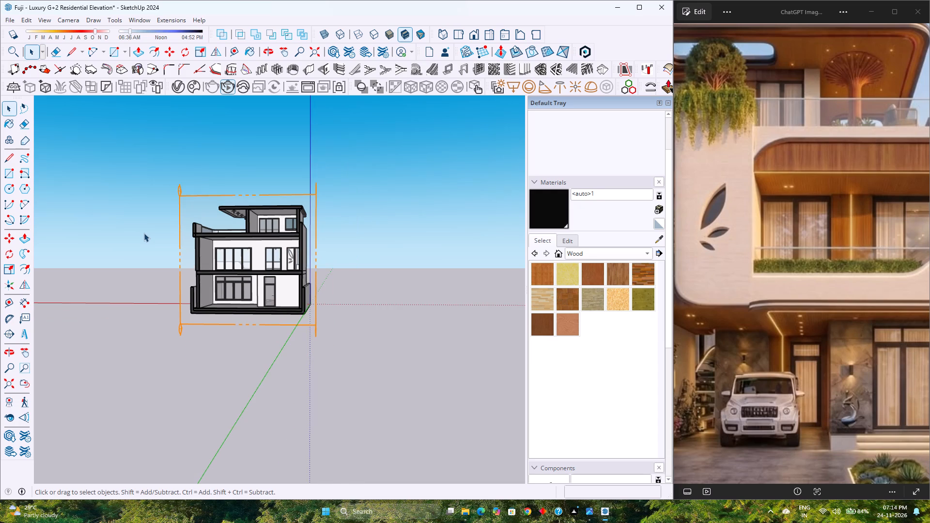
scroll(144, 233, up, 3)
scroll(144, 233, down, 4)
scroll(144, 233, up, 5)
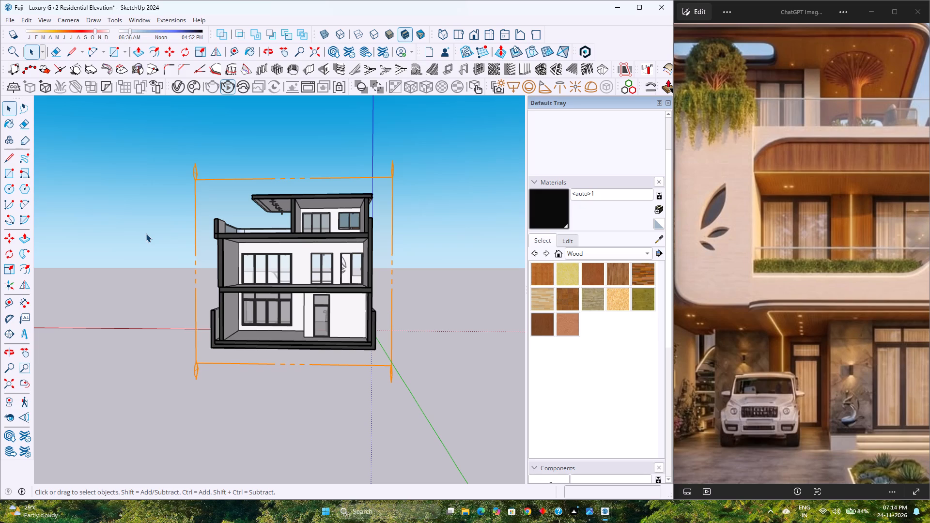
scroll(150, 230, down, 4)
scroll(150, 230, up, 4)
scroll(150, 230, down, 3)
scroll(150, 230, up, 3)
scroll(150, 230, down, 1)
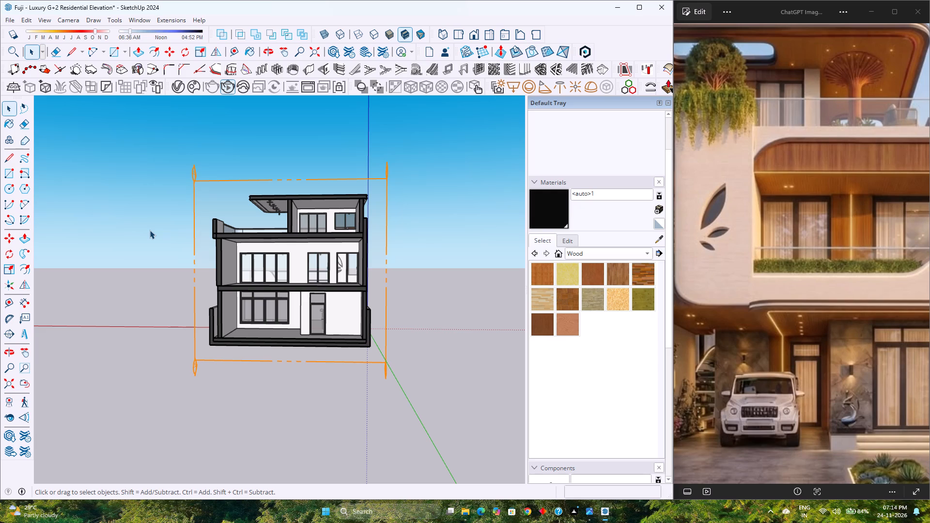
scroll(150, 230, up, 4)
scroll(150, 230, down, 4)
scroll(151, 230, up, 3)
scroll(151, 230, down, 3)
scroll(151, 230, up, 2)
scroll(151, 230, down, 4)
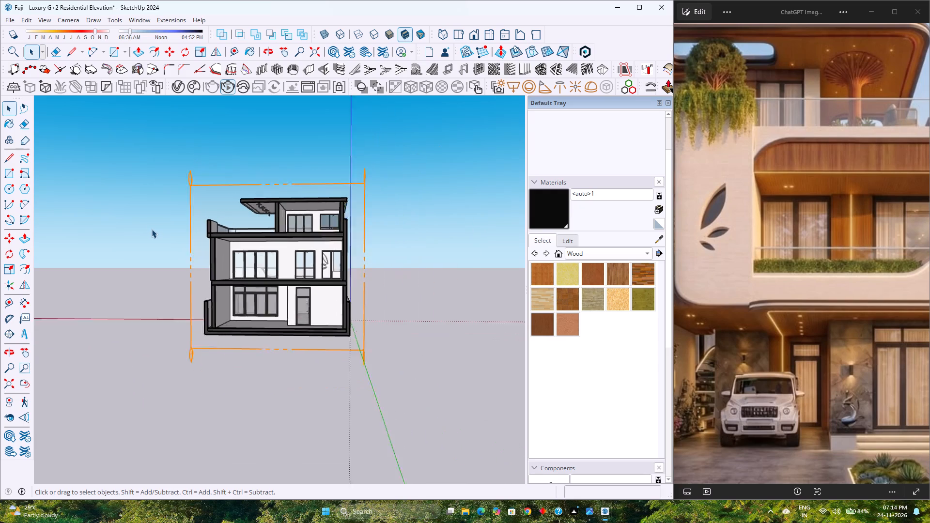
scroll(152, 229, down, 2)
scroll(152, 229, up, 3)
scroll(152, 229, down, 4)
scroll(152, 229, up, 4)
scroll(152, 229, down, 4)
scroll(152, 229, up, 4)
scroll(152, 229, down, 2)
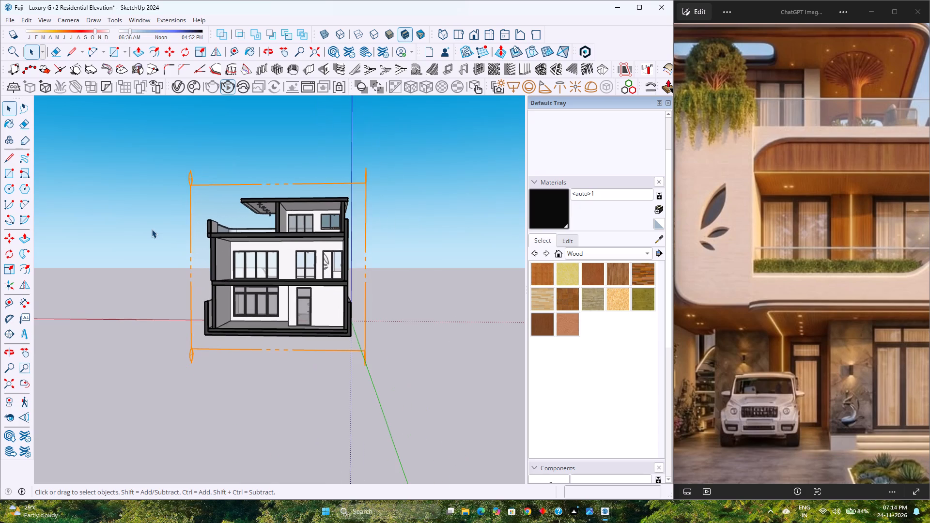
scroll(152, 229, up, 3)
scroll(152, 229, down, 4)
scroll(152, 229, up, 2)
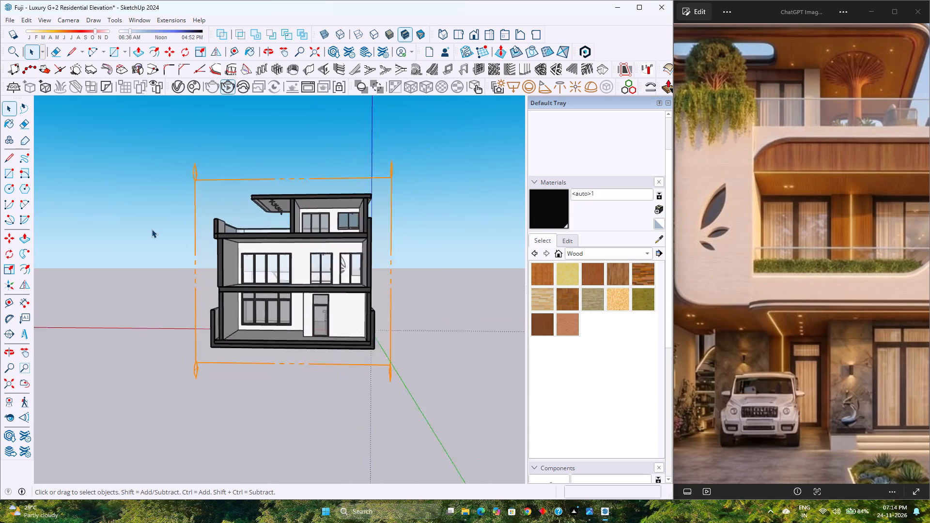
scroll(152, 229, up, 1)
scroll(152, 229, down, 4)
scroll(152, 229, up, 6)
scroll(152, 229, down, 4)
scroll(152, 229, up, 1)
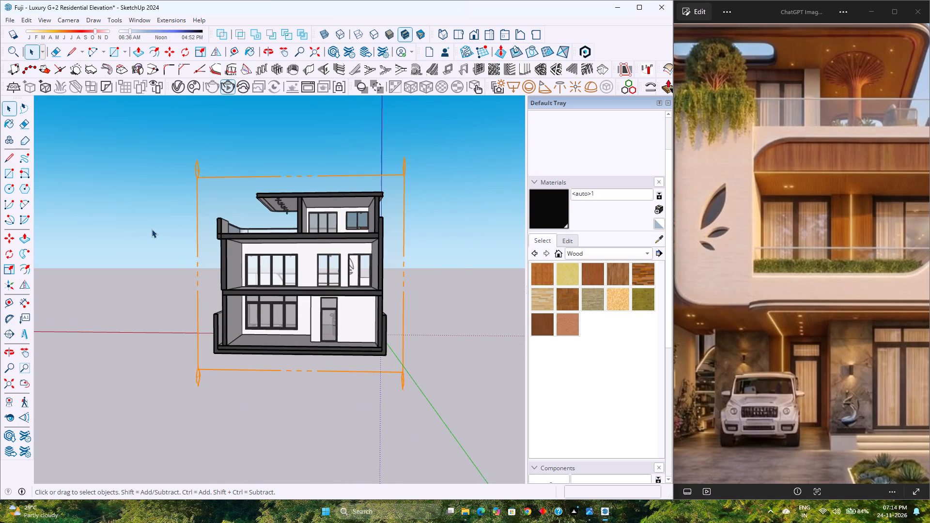
Examine the windows and doors of the first-floor and ground-floor rooms through the section cut.
scroll(265, 260, up, 3)
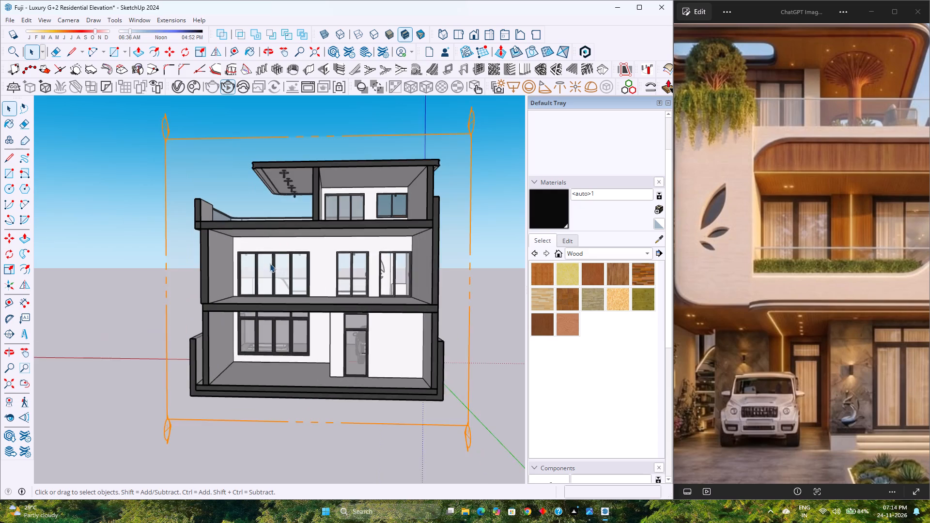
scroll(279, 269, up, 3)
scroll(276, 270, down, 5)
scroll(322, 292, up, 5)
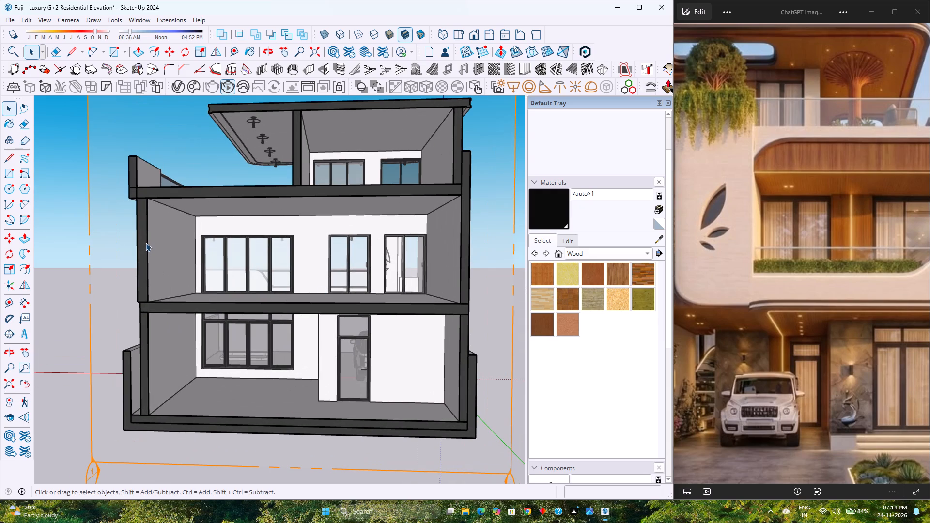
scroll(159, 240, down, 5)
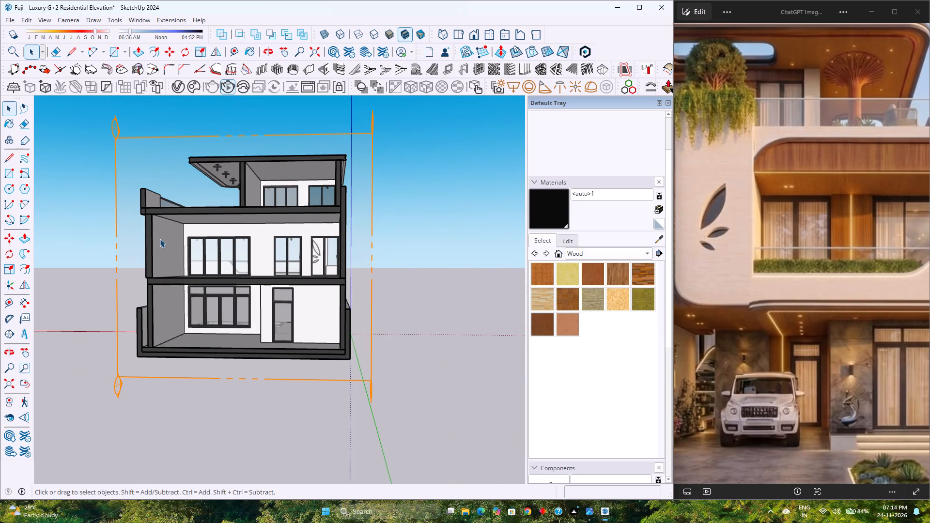
scroll(160, 239, down, 2)
middle_drag(160, 239, 184, 247)
scroll(248, 258, up, 7)
middle_click(269, 300)
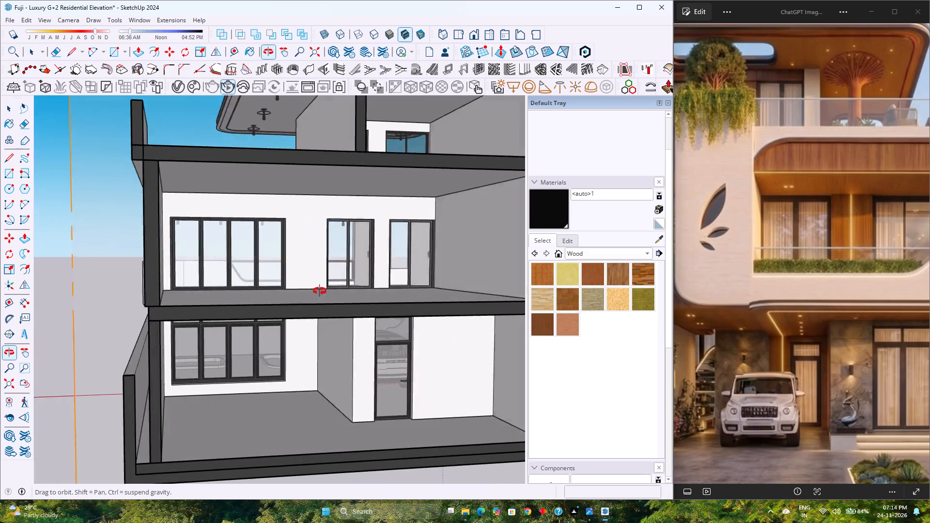
middle_click(268, 298)
scroll(251, 308, up, 4)
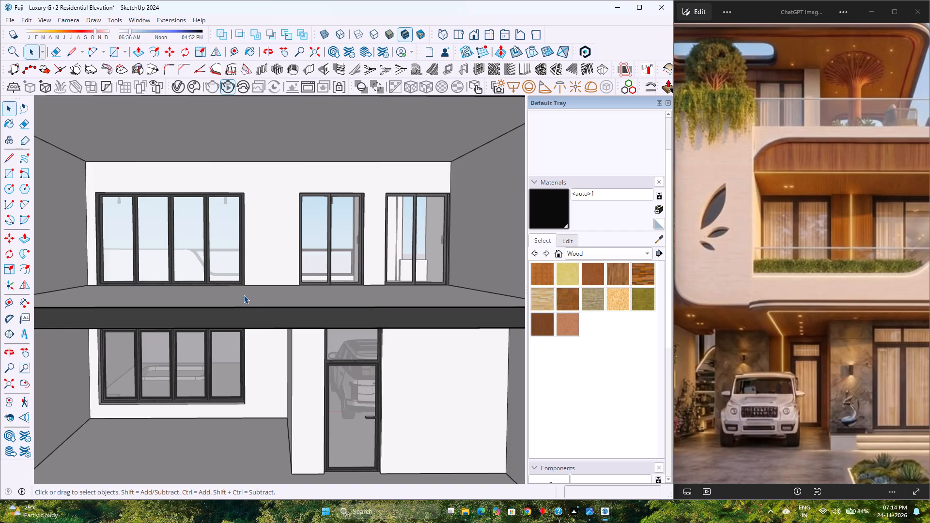
scroll(215, 320, up, 4)
scroll(215, 320, down, 5)
middle_drag(212, 327, 230, 308)
scroll(230, 308, down, 4)
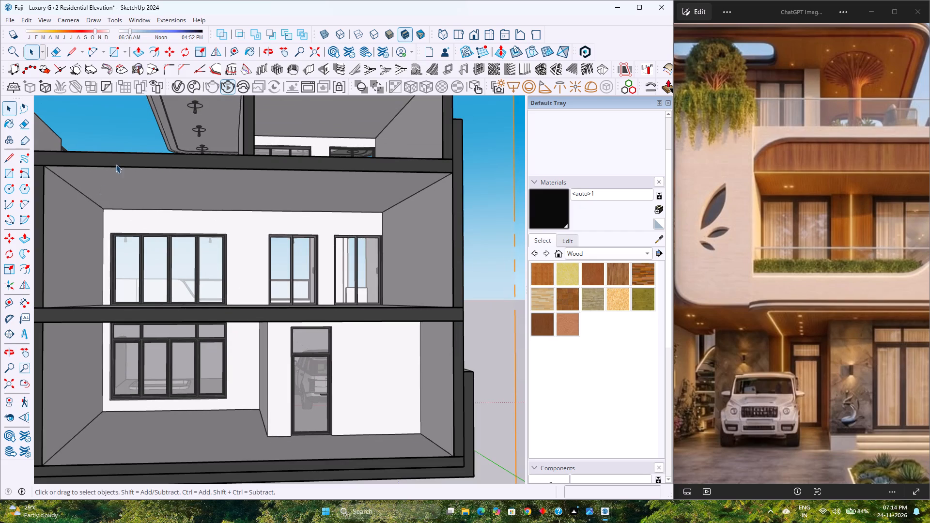
Open the 3D Warehouse model library, replace the old search term and search for curtains.
click(138, 21)
click(160, 97)
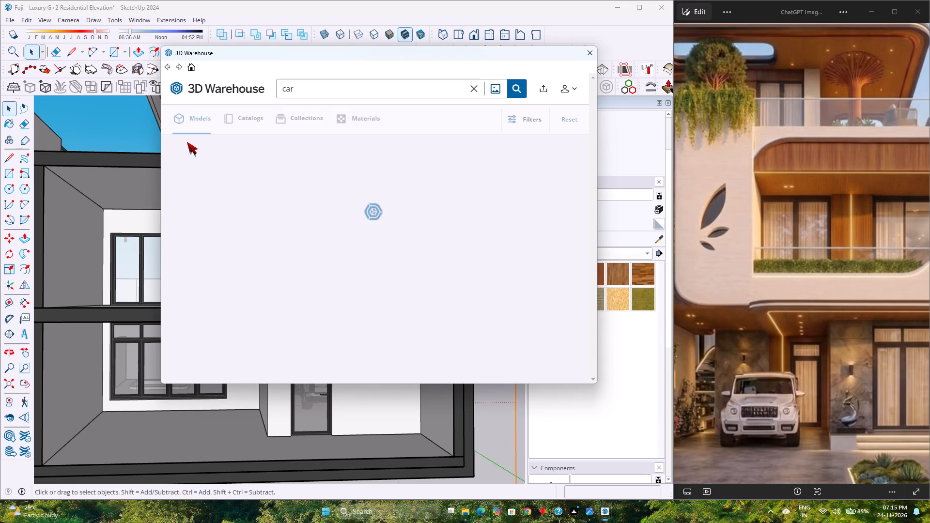
click(474, 89)
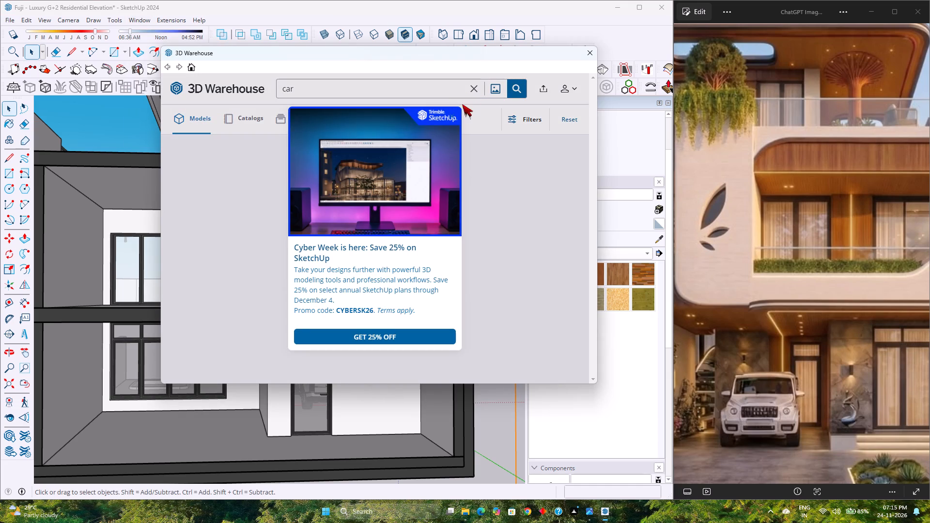
click(454, 115)
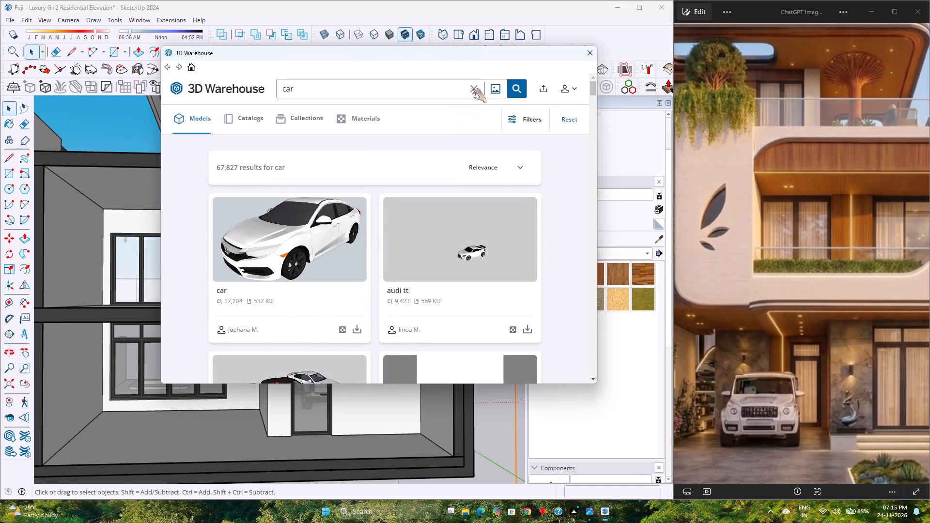
click(471, 89)
click(422, 90)
text(curtauns)
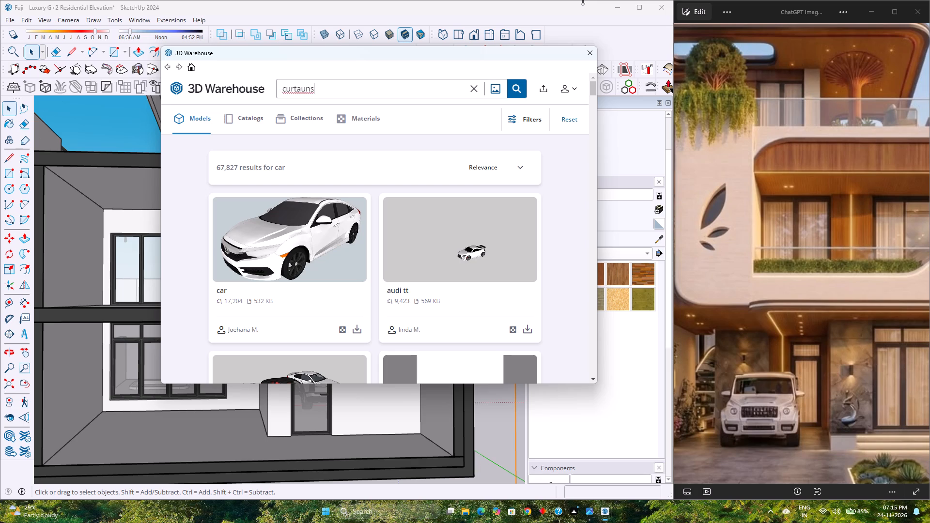
key(Left)
key(Left)
key(BackSpace)
key(i)
key(Return)
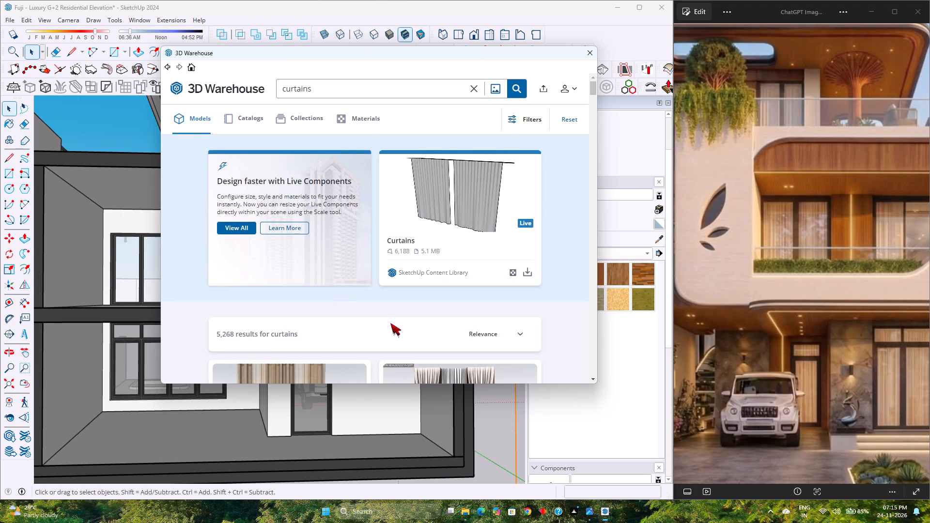
Browse the curtain results and load the white 3.1 MB Curtain directly into the house model.
scroll(402, 296, down, 8)
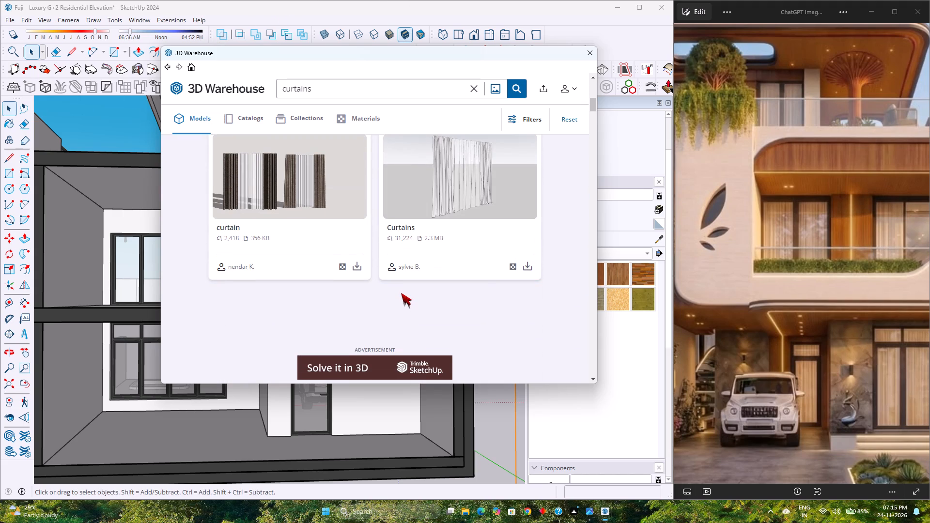
scroll(401, 291, down, 3)
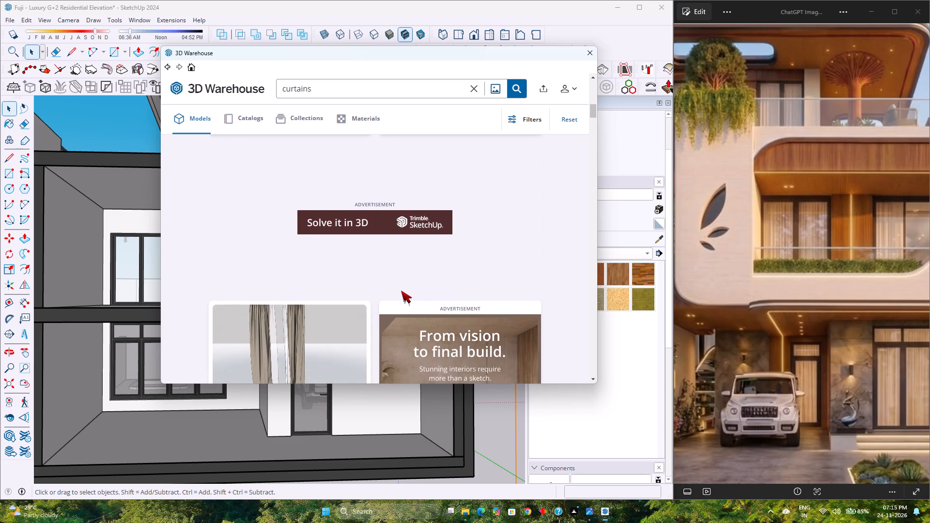
scroll(401, 290, up, 3)
scroll(401, 289, down, 6)
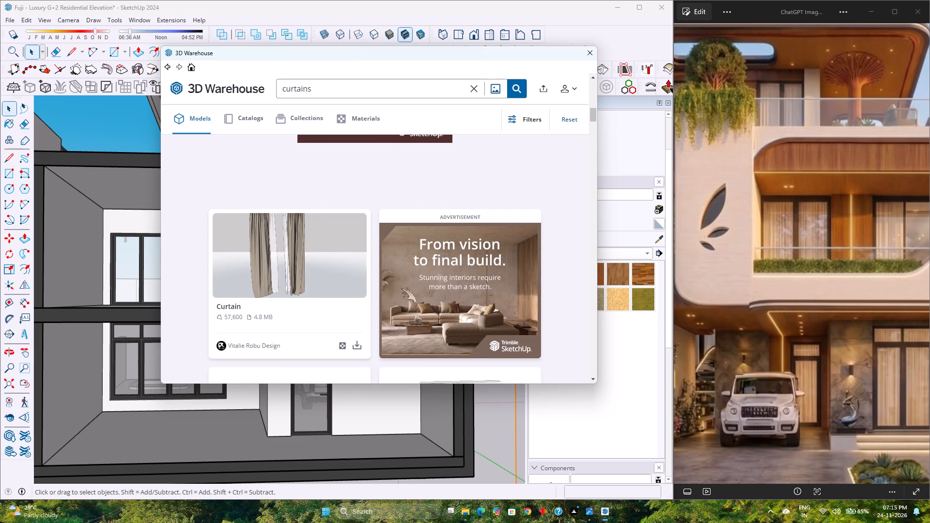
scroll(401, 288, down, 4)
scroll(401, 288, up, 2)
scroll(401, 288, down, 3)
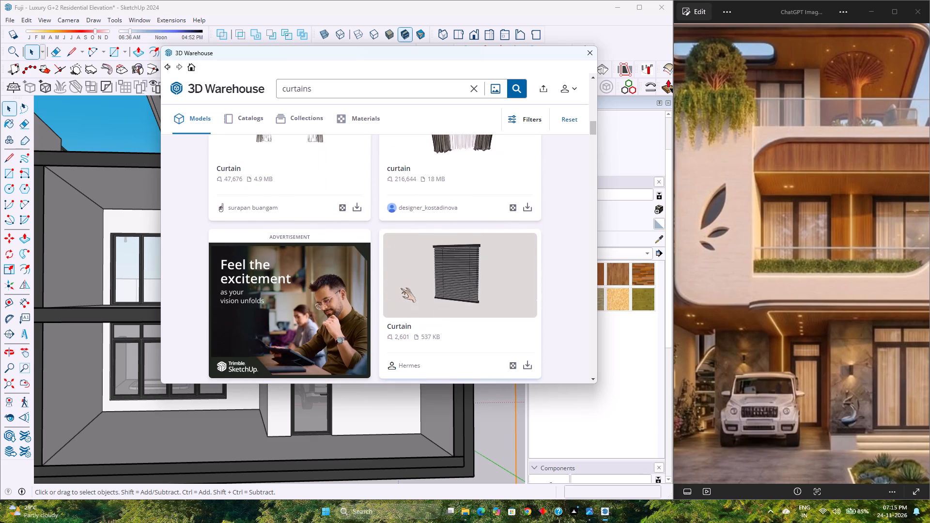
scroll(401, 288, down, 7)
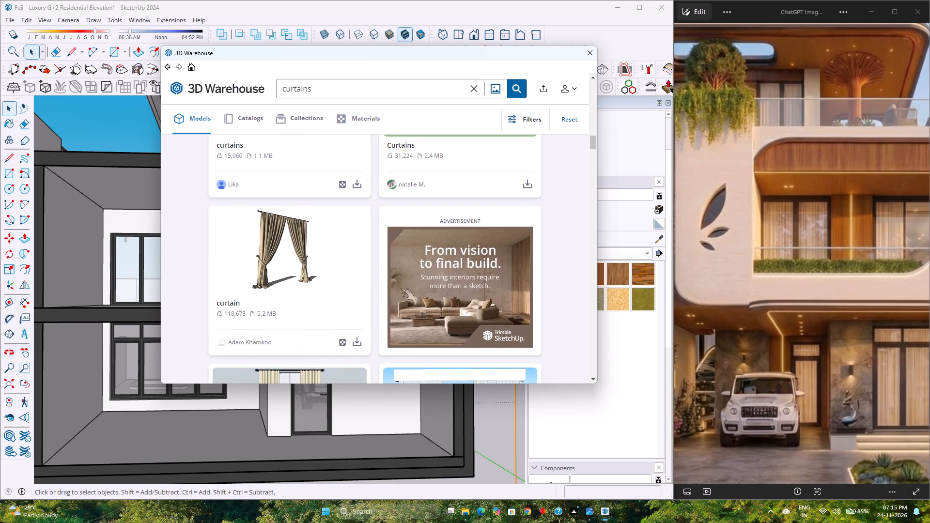
scroll(401, 288, down, 7)
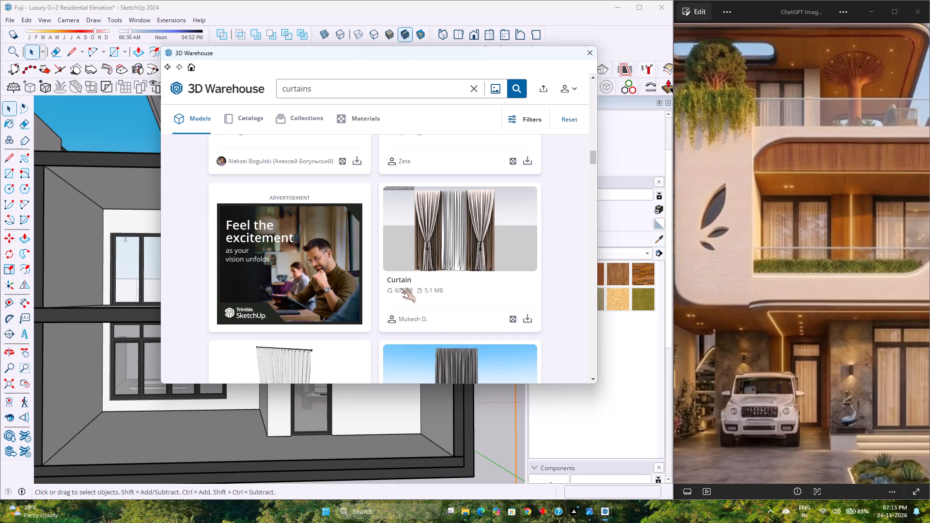
scroll(401, 288, down, 6)
scroll(401, 288, up, 1)
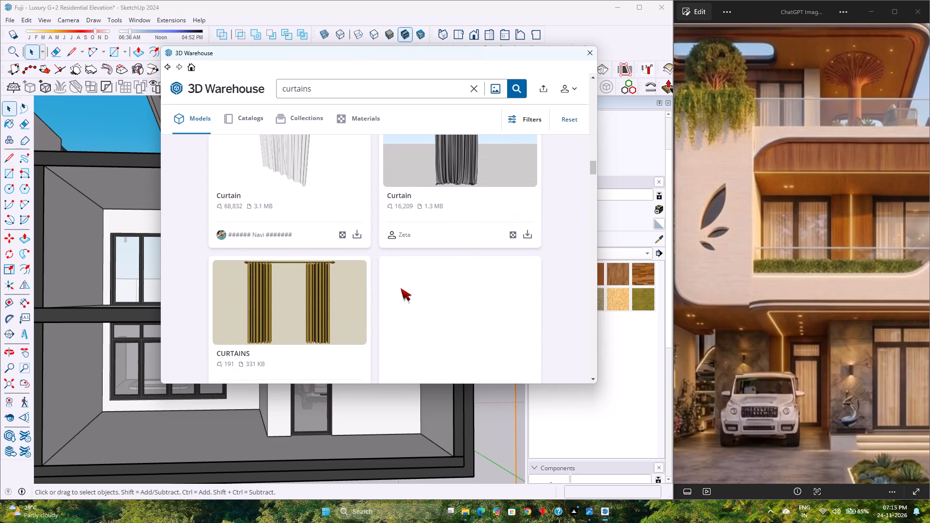
click(362, 238)
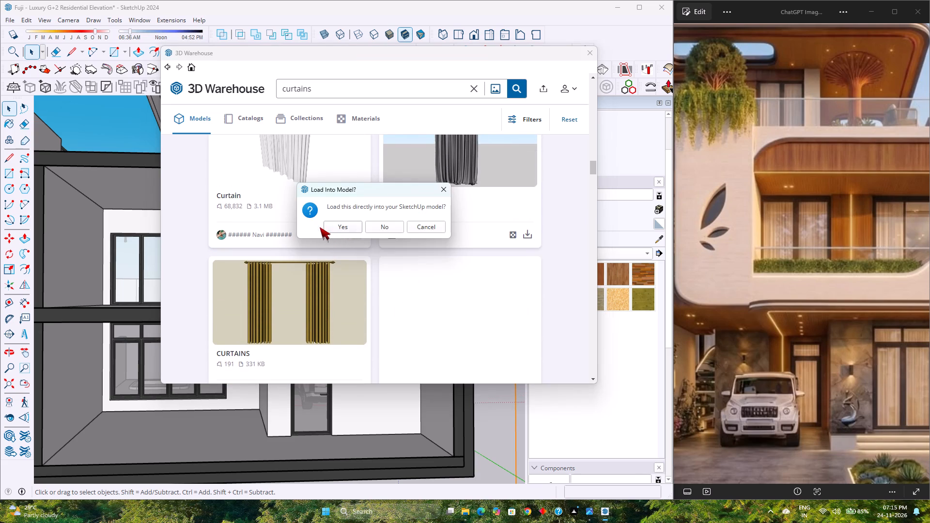
click(328, 227)
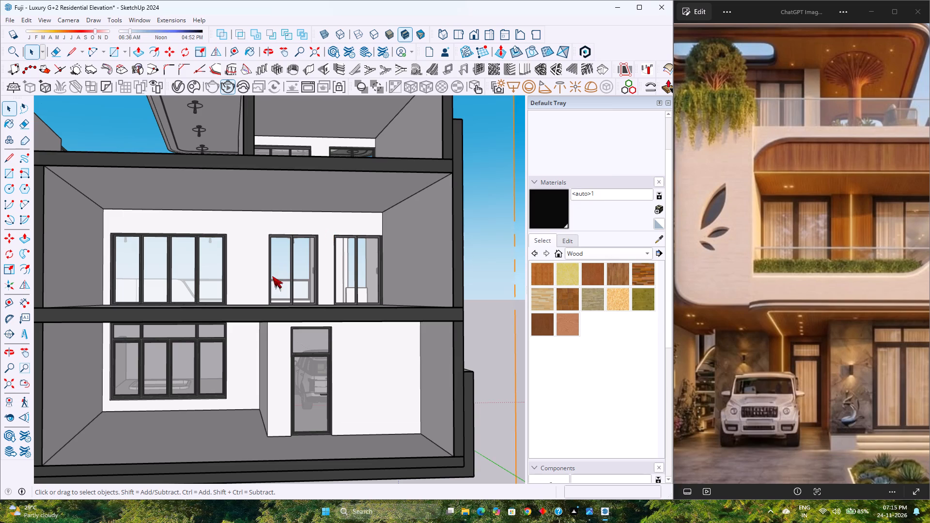
Place the white curtain on the ground-floor room's floor, in front of the four-panel window.
scroll(256, 331, down, 11)
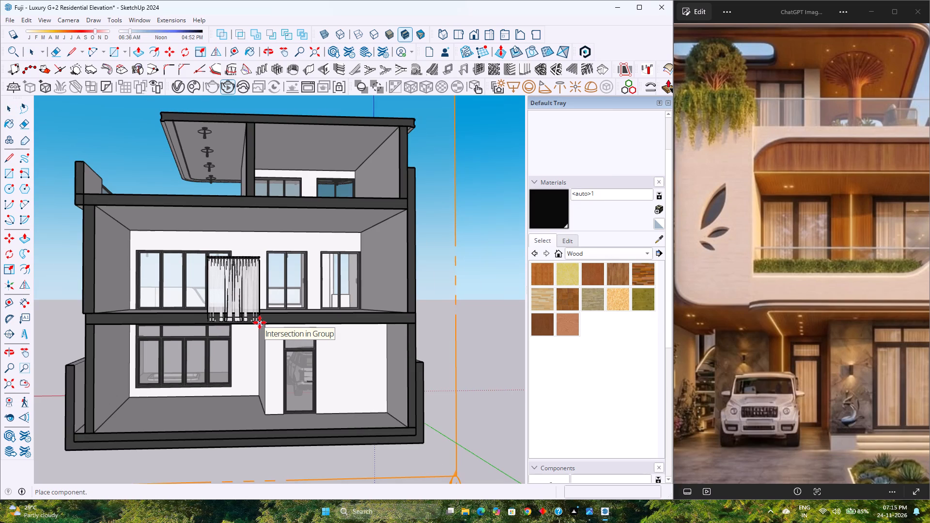
scroll(260, 323, up, 3)
scroll(260, 323, down, 3)
scroll(260, 323, up, 3)
scroll(260, 323, down, 3)
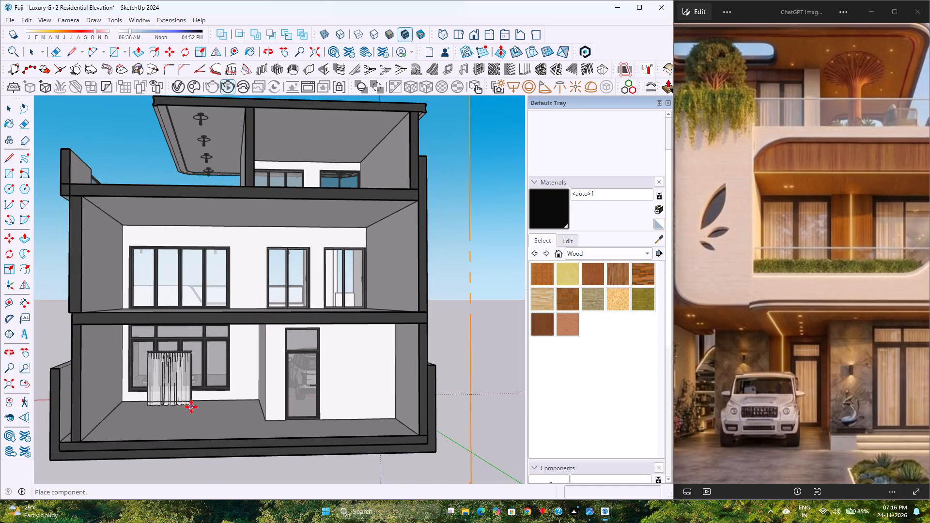
scroll(191, 407, up, 3)
click(188, 414)
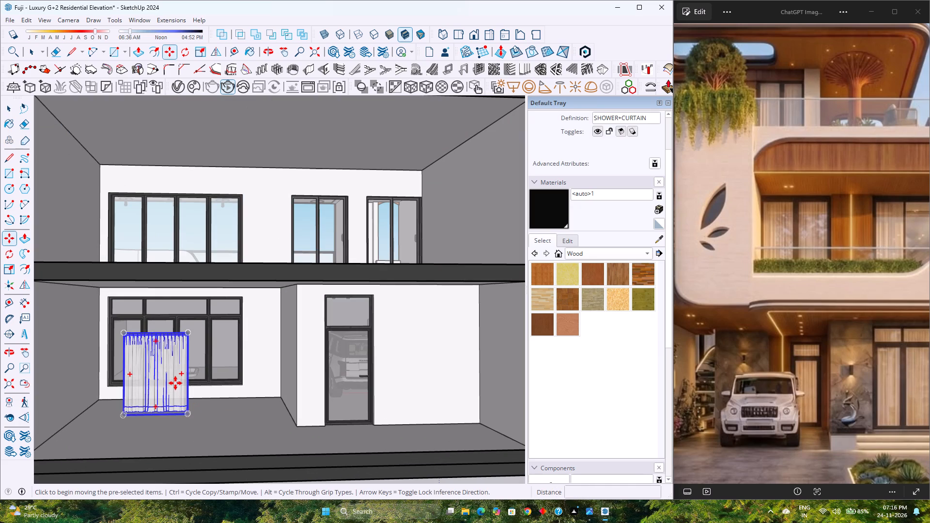
Cut the curtain, open the nested house group containing the ground-floor window wall, and paste the curtain inside it.
key(ctrl+x)
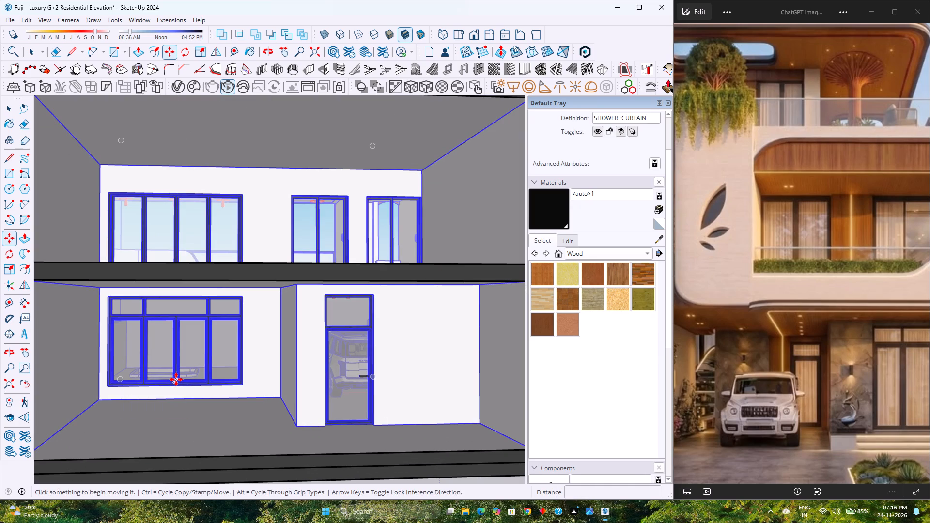
key(space)
double_click(255, 392)
scroll(255, 392, up, 3)
double_click(255, 392)
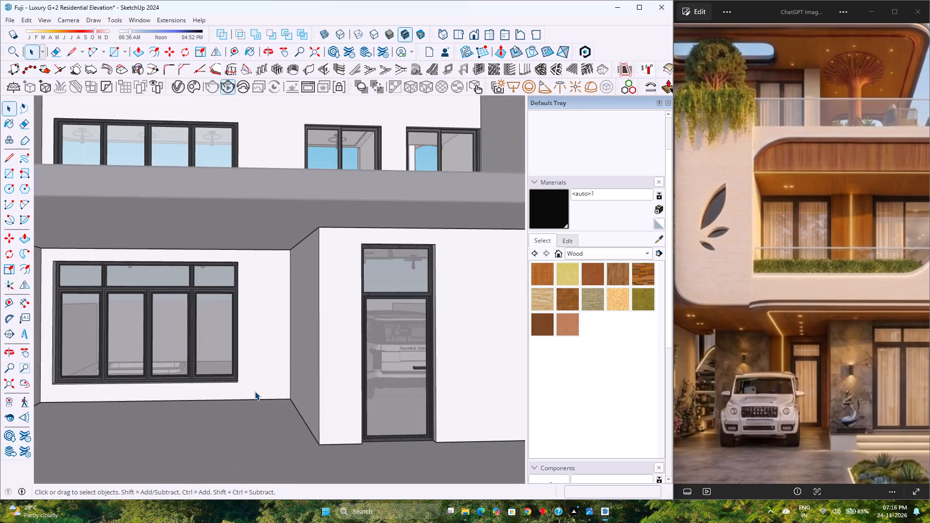
key(ctrl+v)
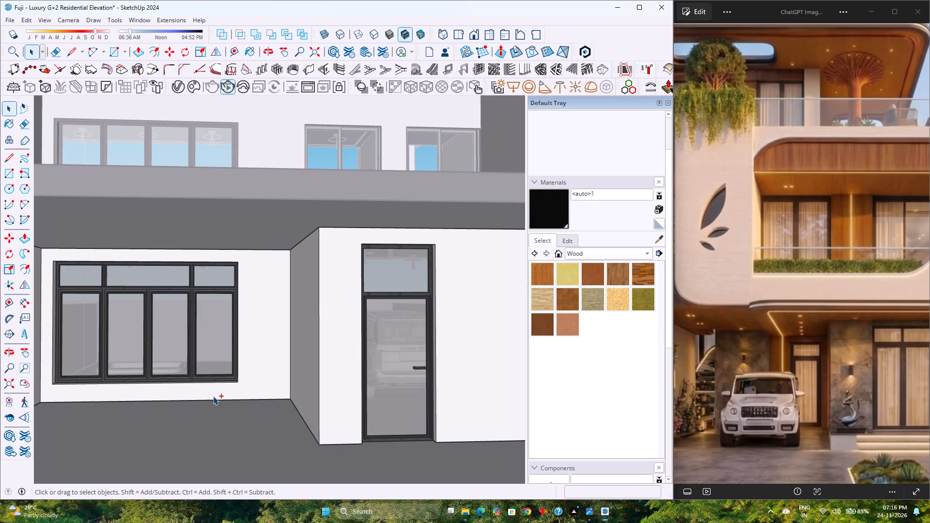
scroll(206, 399, down, 15)
scroll(206, 398, up, 4)
scroll(206, 398, down, 4)
scroll(255, 393, down, 4)
scroll(255, 392, up, 4)
scroll(255, 392, down, 3)
scroll(255, 392, up, 2)
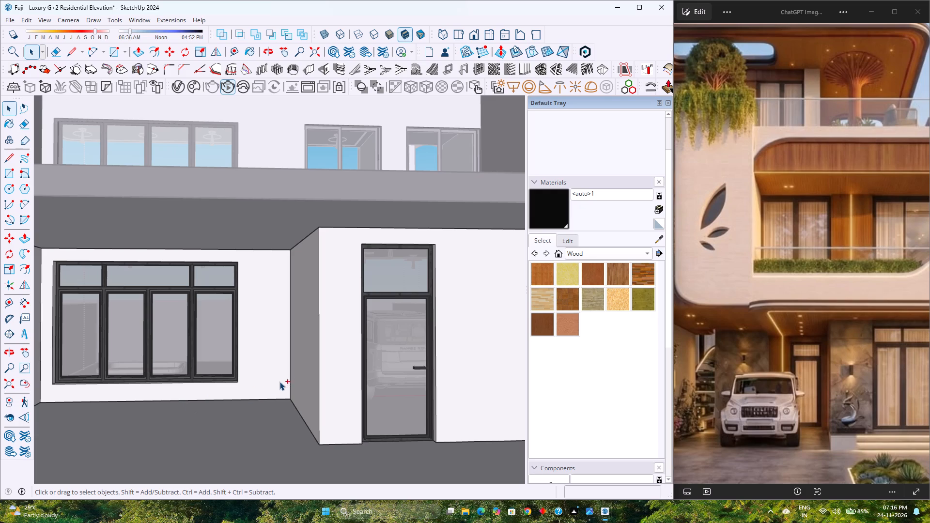
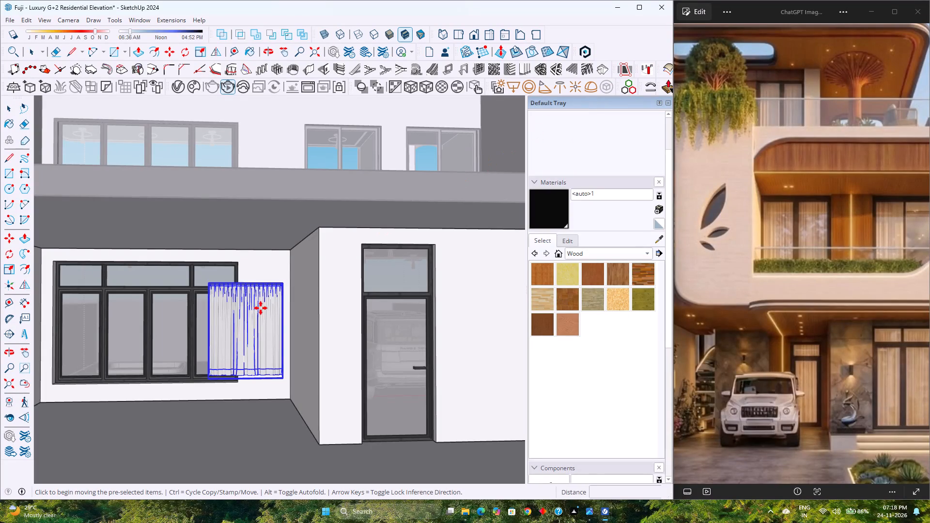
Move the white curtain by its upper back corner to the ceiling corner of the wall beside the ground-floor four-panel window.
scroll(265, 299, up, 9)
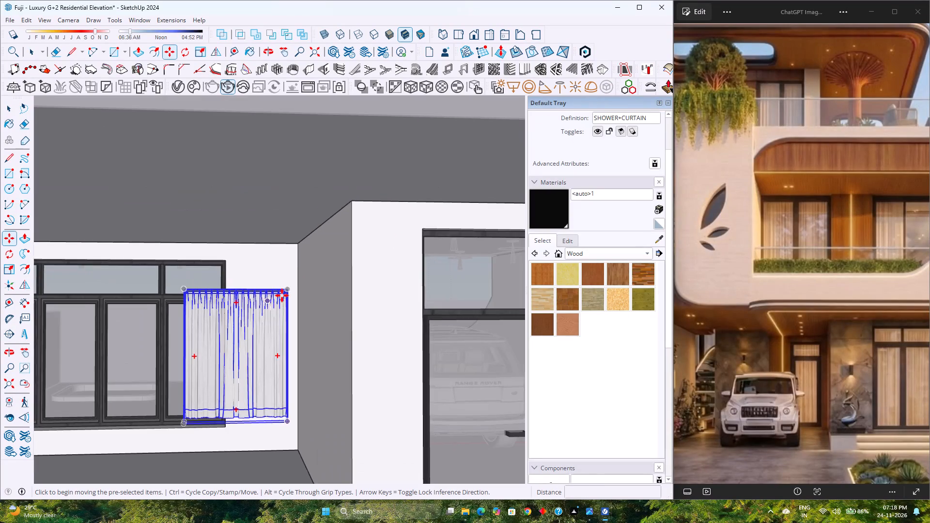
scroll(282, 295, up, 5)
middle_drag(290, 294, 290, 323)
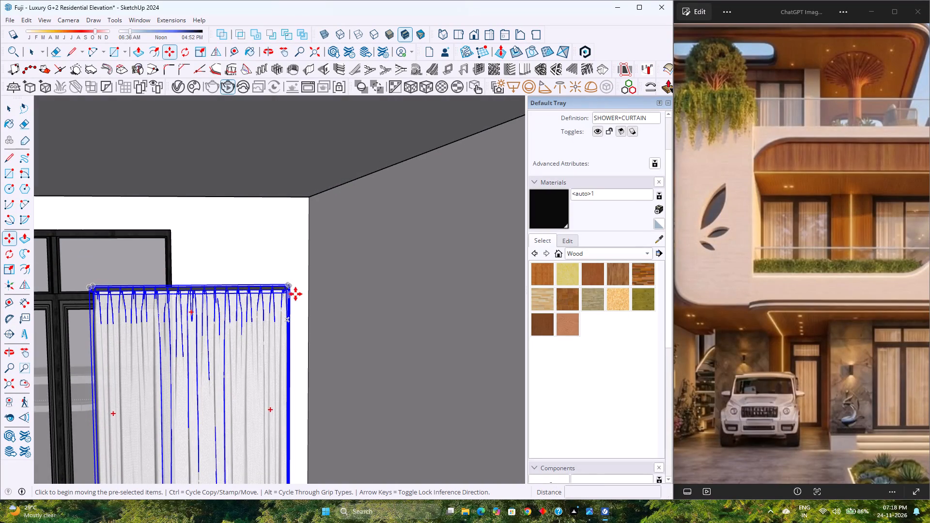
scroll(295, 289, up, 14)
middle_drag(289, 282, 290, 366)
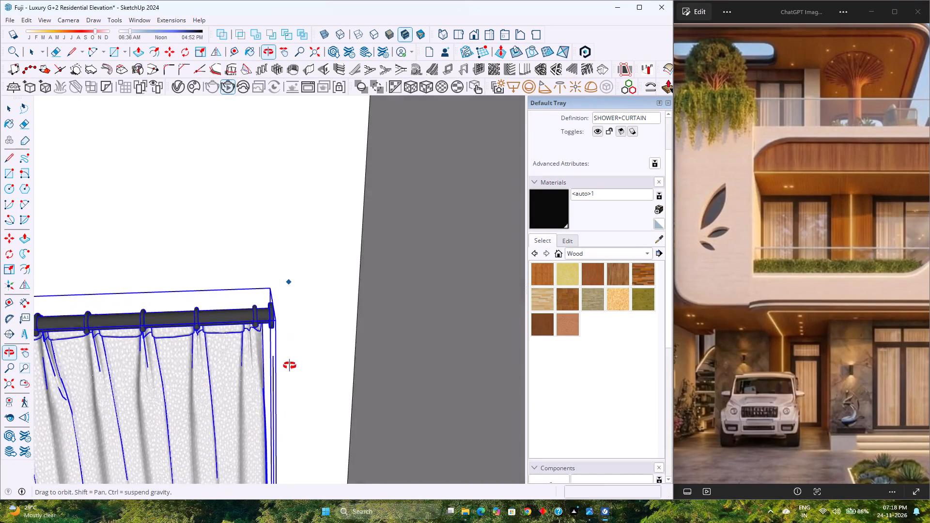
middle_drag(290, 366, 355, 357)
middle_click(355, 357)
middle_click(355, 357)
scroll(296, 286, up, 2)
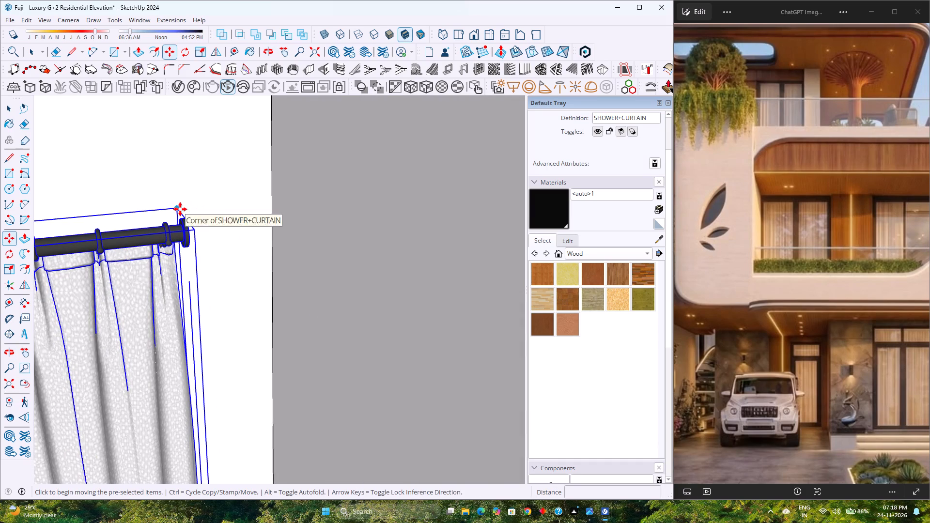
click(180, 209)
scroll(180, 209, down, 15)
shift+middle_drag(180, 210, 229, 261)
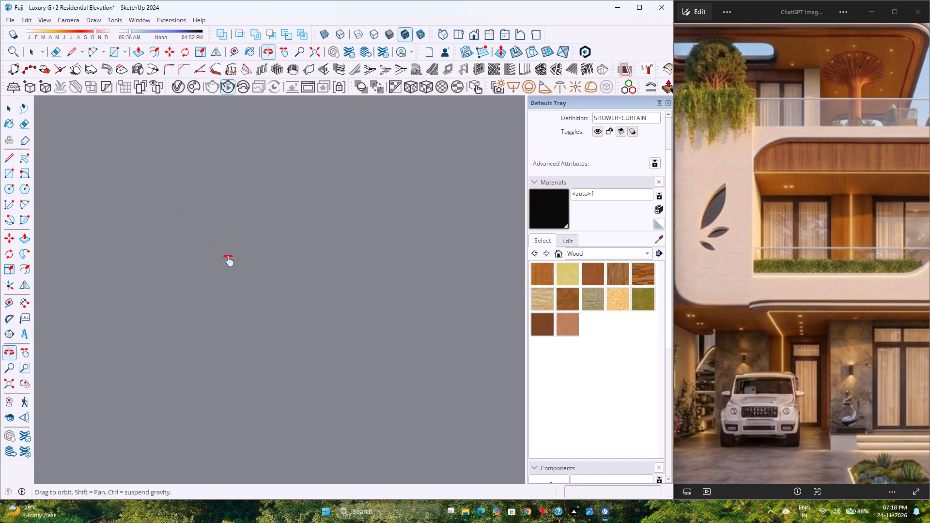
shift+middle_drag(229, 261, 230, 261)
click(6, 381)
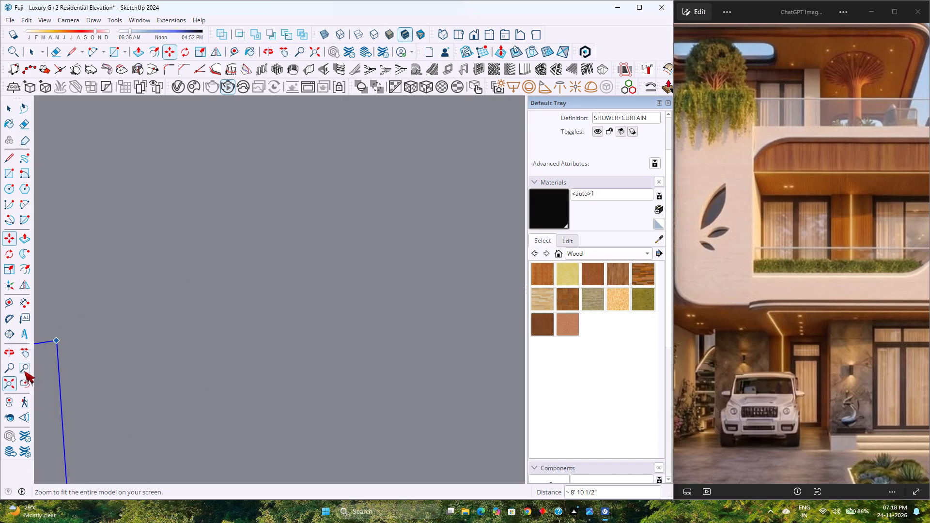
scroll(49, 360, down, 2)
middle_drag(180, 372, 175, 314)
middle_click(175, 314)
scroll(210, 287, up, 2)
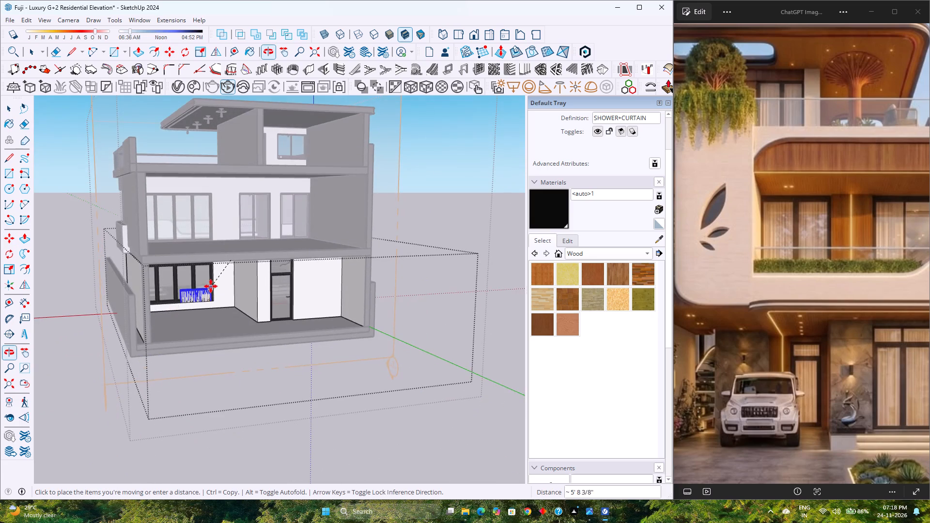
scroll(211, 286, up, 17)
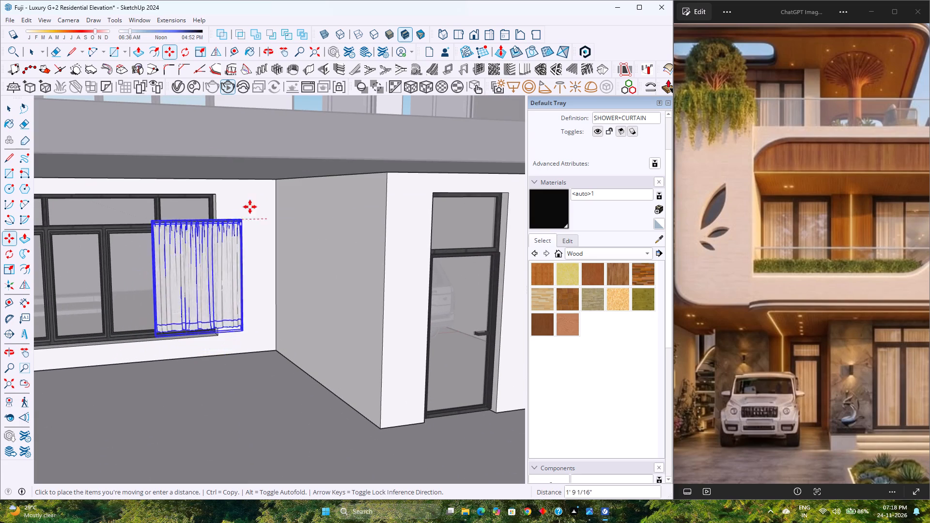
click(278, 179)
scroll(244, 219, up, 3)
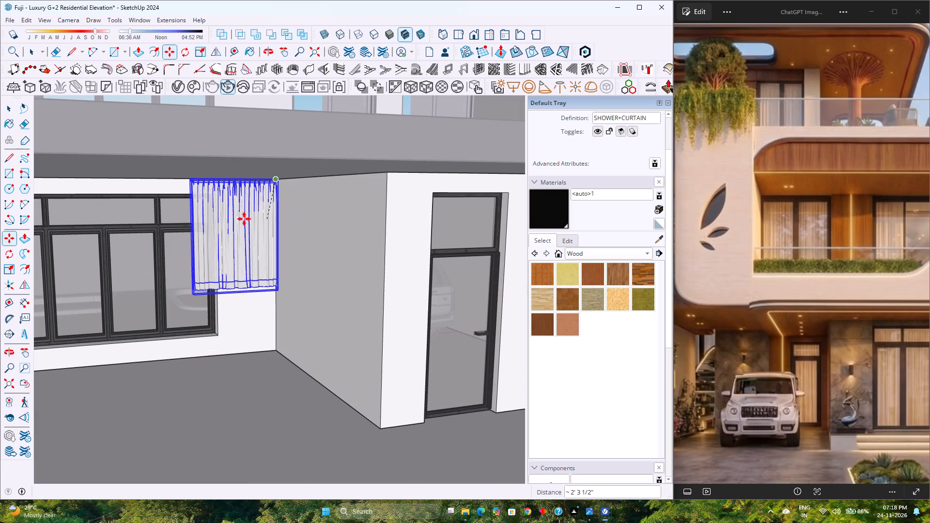
Delete the white curtain beside the ground-floor four-panel window.
scroll(244, 219, down, 4)
scroll(242, 225, up, 2)
middle_drag(242, 225, 263, 224)
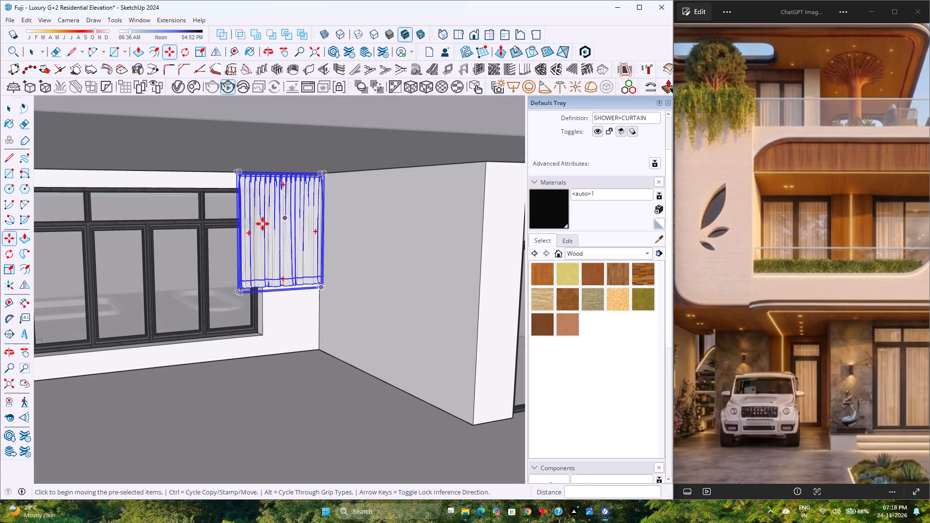
key(Delete)
Reopen the 3D Warehouse curtain results and load the beige 371 KB curtain directly into the house model.
click(133, 17)
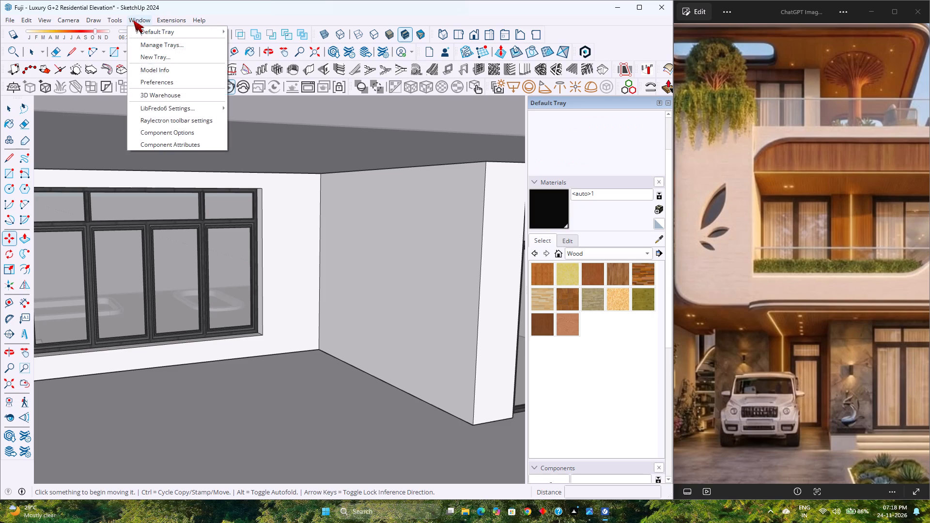
click(167, 95)
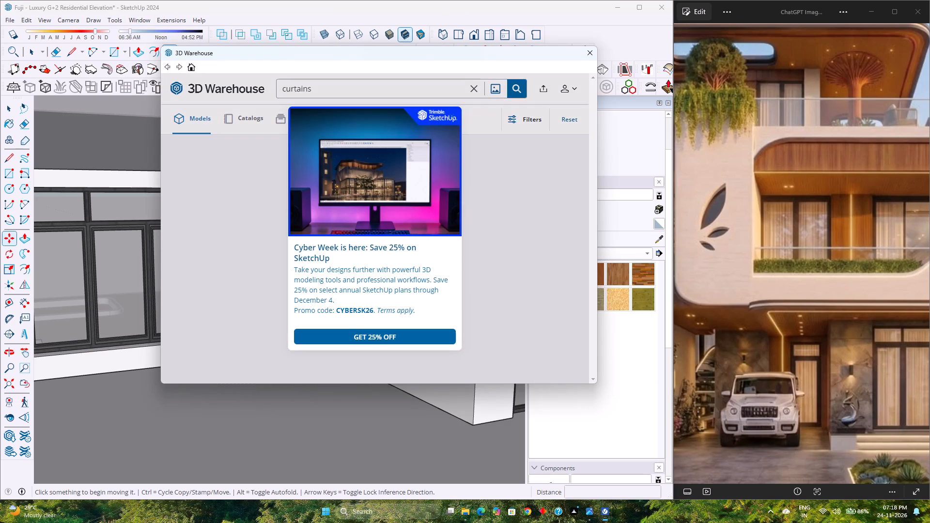
click(452, 114)
scroll(393, 236, down, 3)
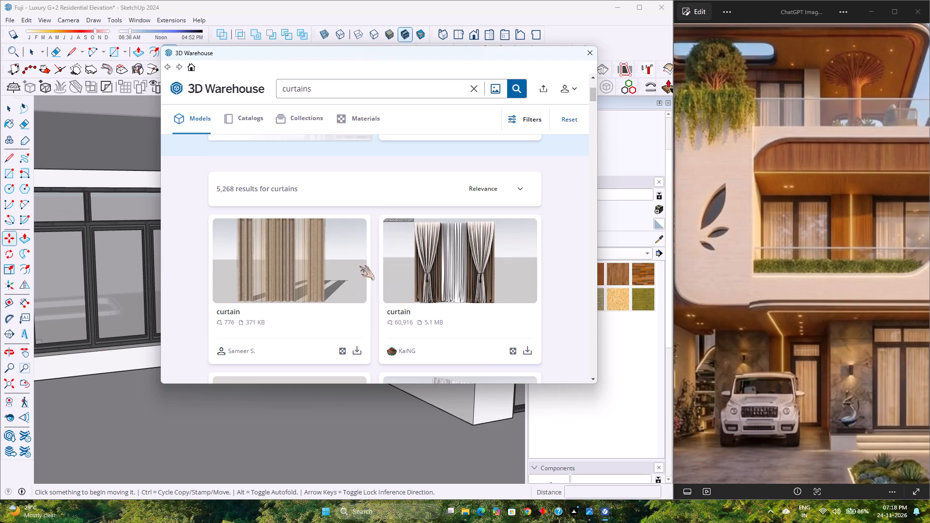
click(352, 348)
click(356, 227)
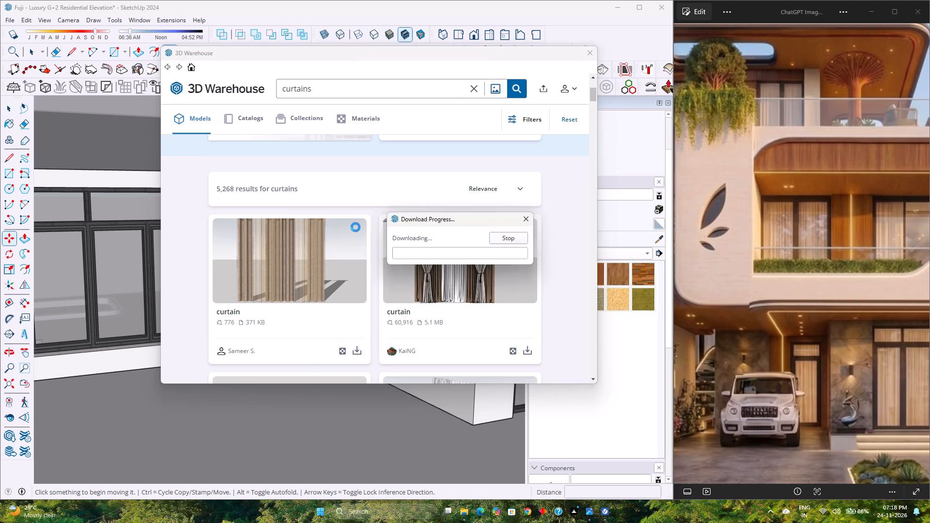
Place the beige curtain on the ground-floor room's floor, against the inner wall in front of the four-panel window.
scroll(287, 305, down, 4)
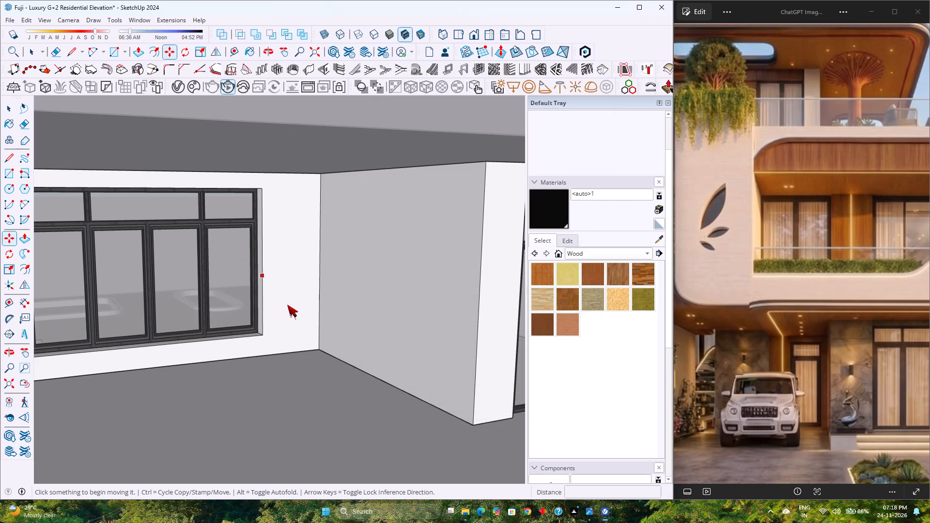
scroll(287, 305, down, 9)
middle_drag(306, 323, 262, 307)
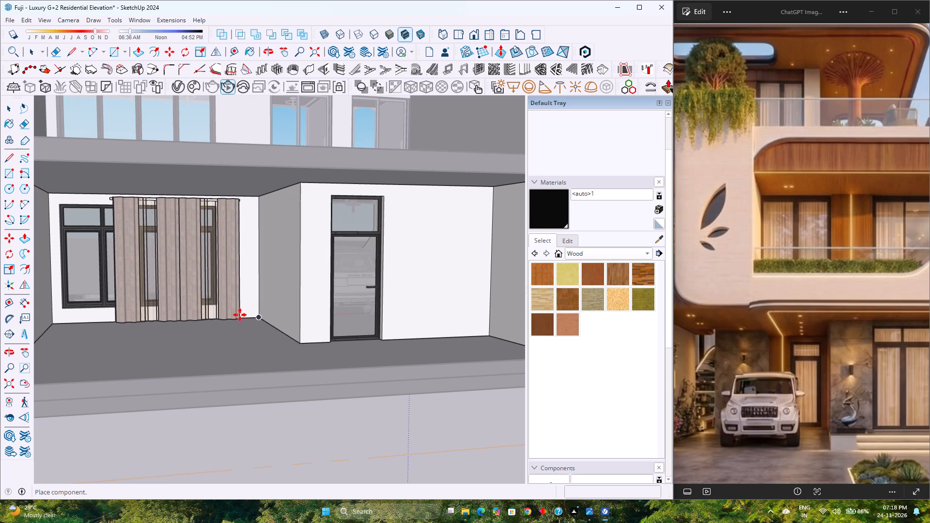
click(240, 315)
Scale the beige curtain's width by about 1.44 toward the far side wall so it spans the whole window.
key(s)
scroll(187, 283, up, 1)
middle_drag(187, 283, 200, 286)
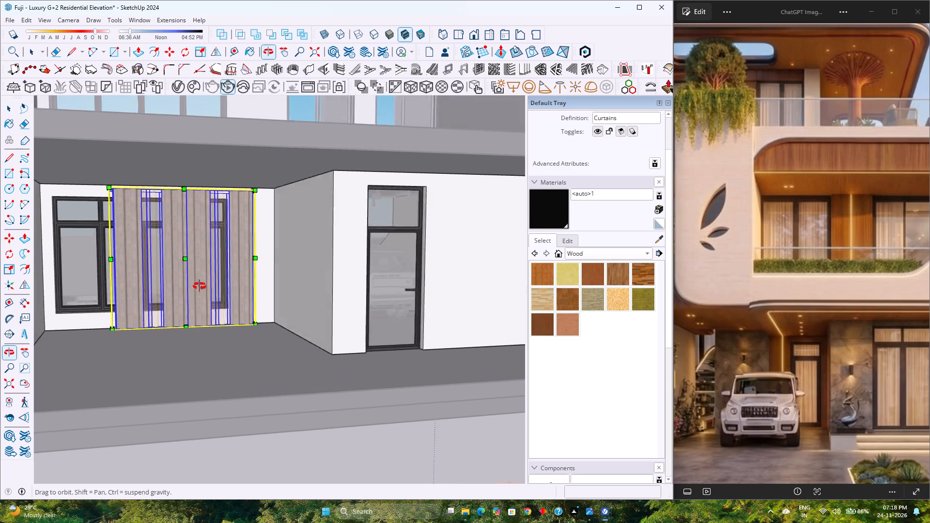
middle_drag(200, 286, 232, 297)
scroll(199, 279, up, 11)
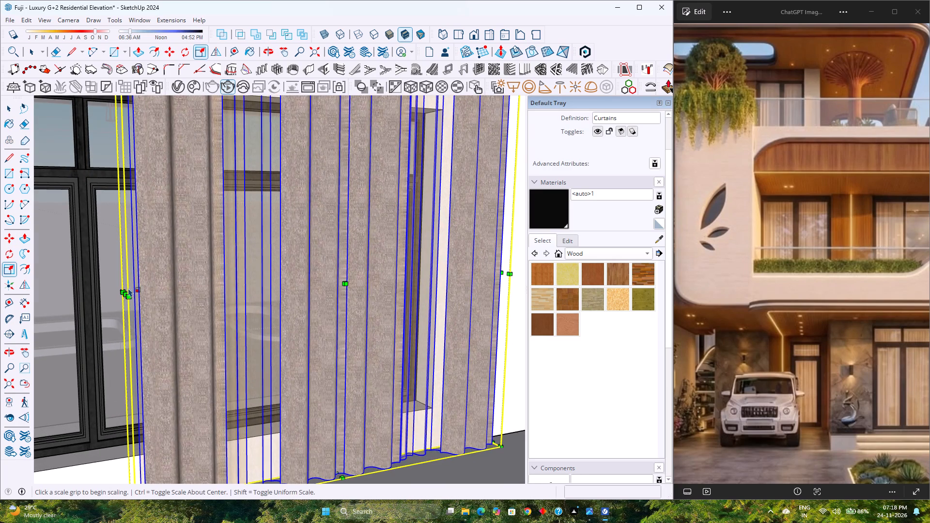
click(125, 291)
scroll(125, 291, down, 6)
middle_drag(124, 291, 72, 278)
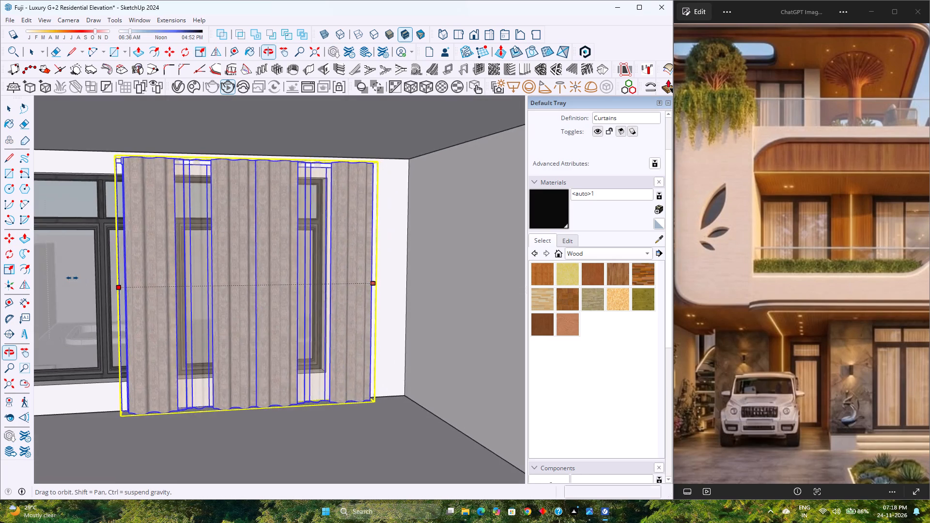
scroll(72, 278, down, 3)
shift+middle_drag(77, 279, 178, 309)
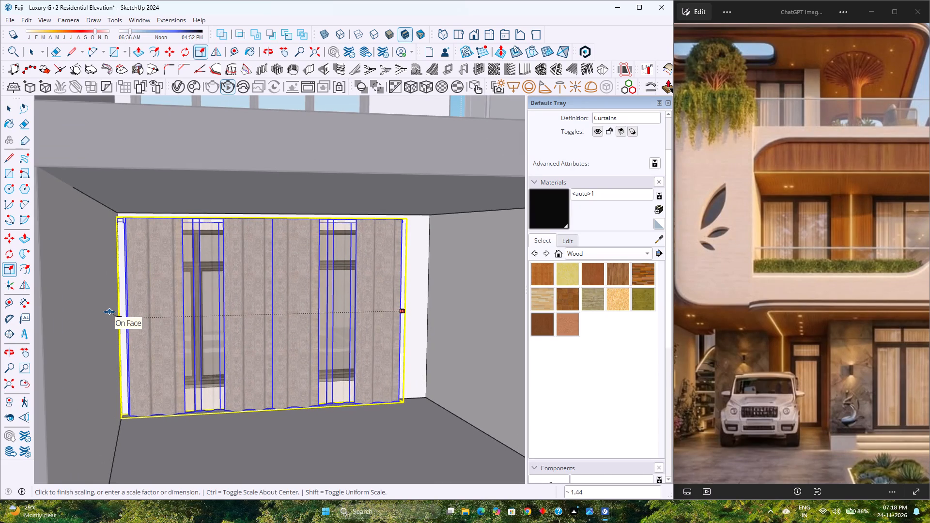
click(109, 312)
scroll(178, 277, up, 3)
middle_drag(337, 291, 298, 297)
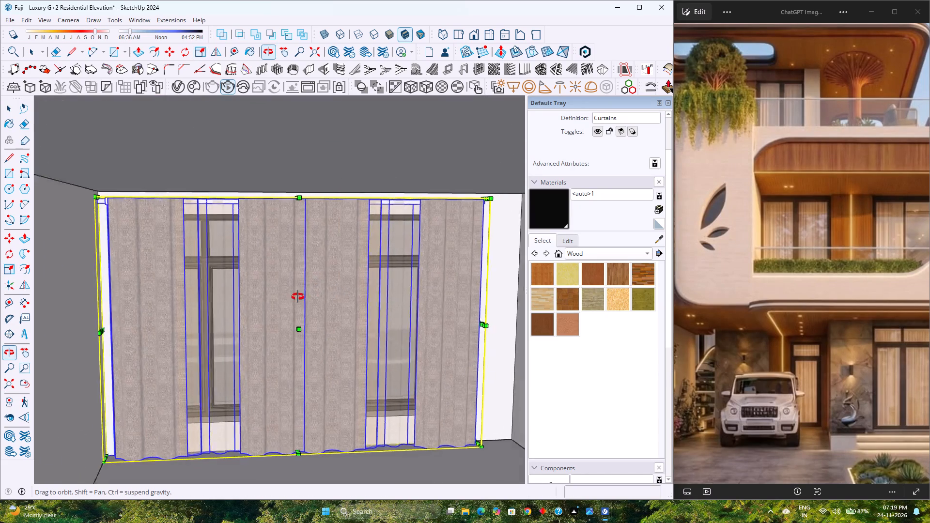
middle_drag(298, 297, 204, 295)
scroll(393, 264, up, 2)
key(space)
Examine the beige curtain up close from inside the room, including its sheer panels, rod and outer edge near the wall.
scroll(411, 252, up, 4)
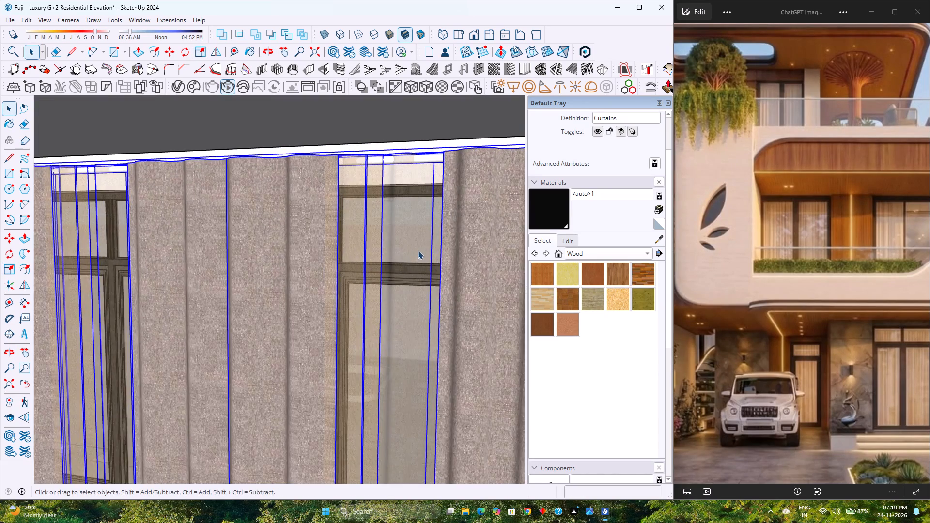
scroll(418, 250, up, 1)
middle_drag(418, 250, 384, 237)
middle_click(384, 237)
scroll(408, 232, up, 3)
shift+middle_drag(415, 239, 404, 231)
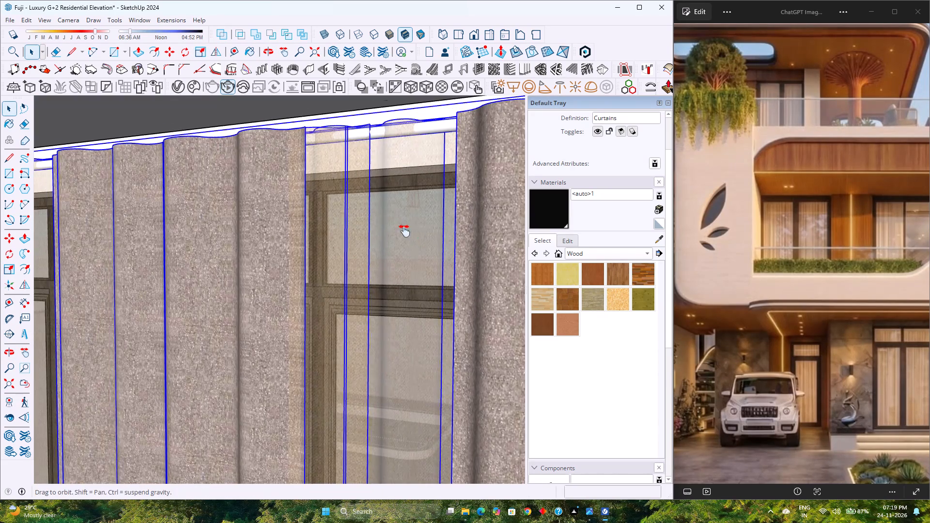
shift+middle_drag(404, 231, 310, 177)
shift+scroll(310, 177, up, 1)
scroll(310, 177, down, 8)
click(7, 391)
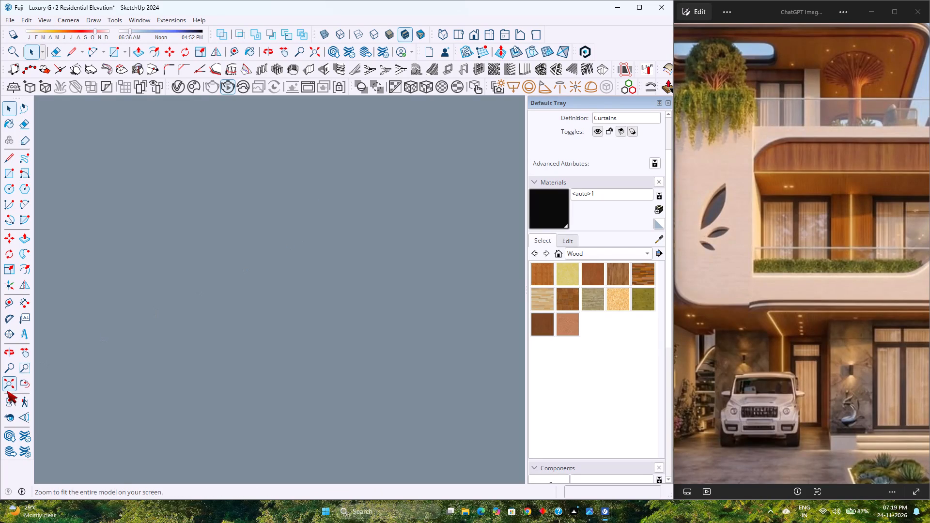
middle_drag(104, 372, 187, 362)
scroll(331, 364, up, 3)
scroll(355, 325, up, 2)
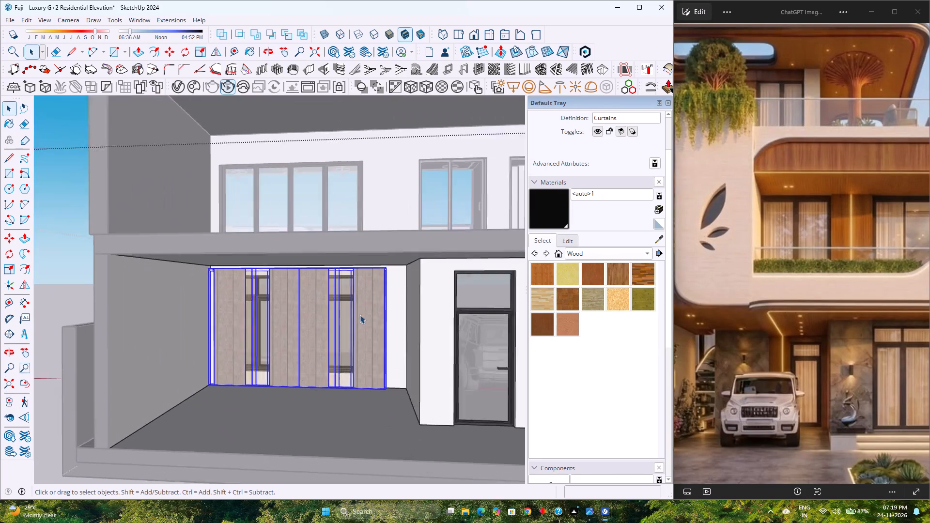
scroll(360, 315, up, 20)
scroll(360, 315, up, 5)
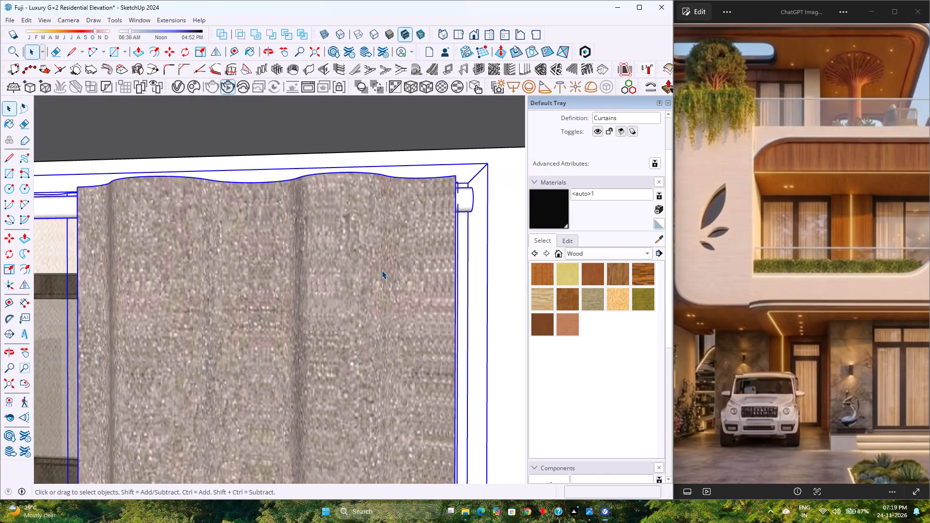
scroll(382, 270, up, 4)
middle_drag(398, 280, 326, 290)
middle_click(326, 290)
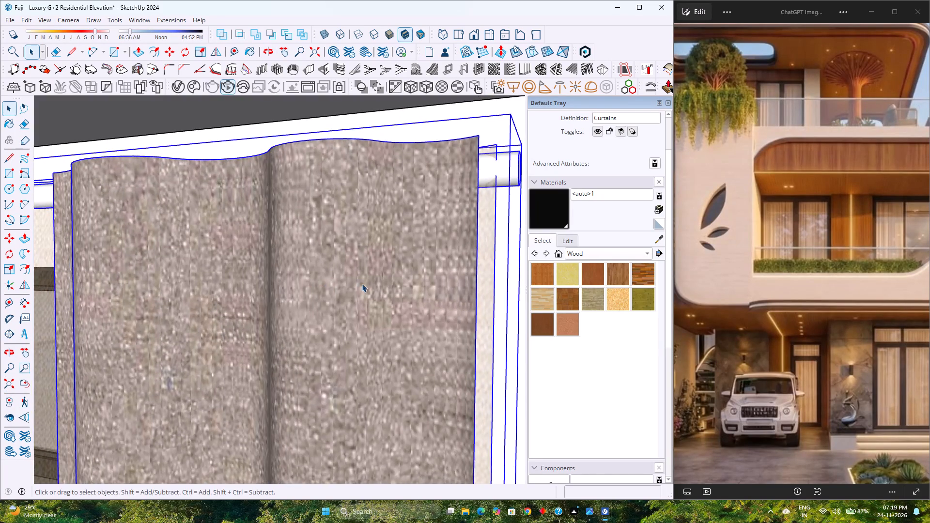
scroll(452, 283, up, 7)
middle_drag(450, 281, 55, 309)
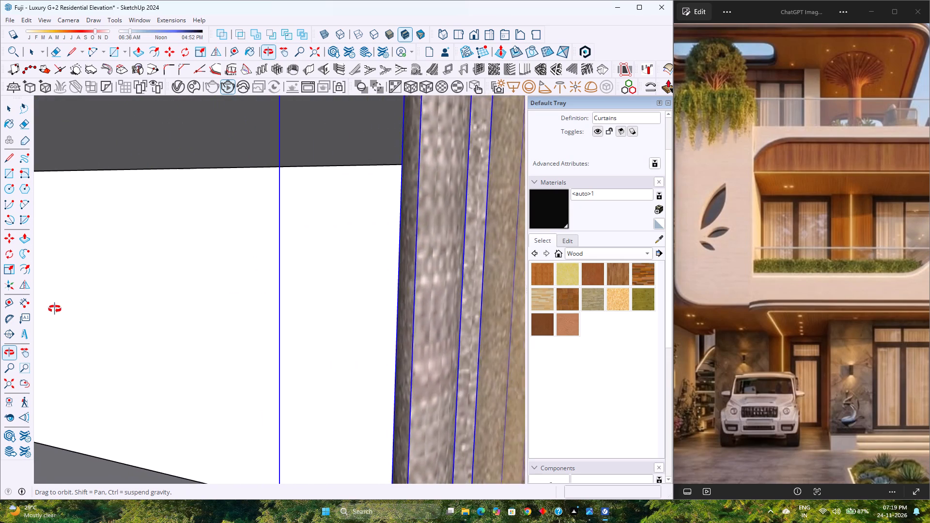
middle_drag(55, 309, 501, 325)
middle_click(501, 325)
scroll(269, 298, down, 11)
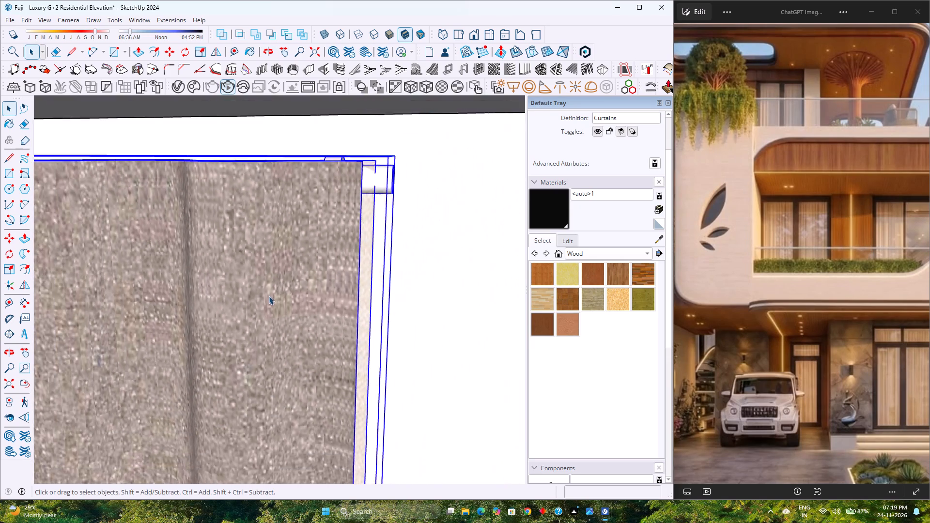
scroll(269, 296, down, 14)
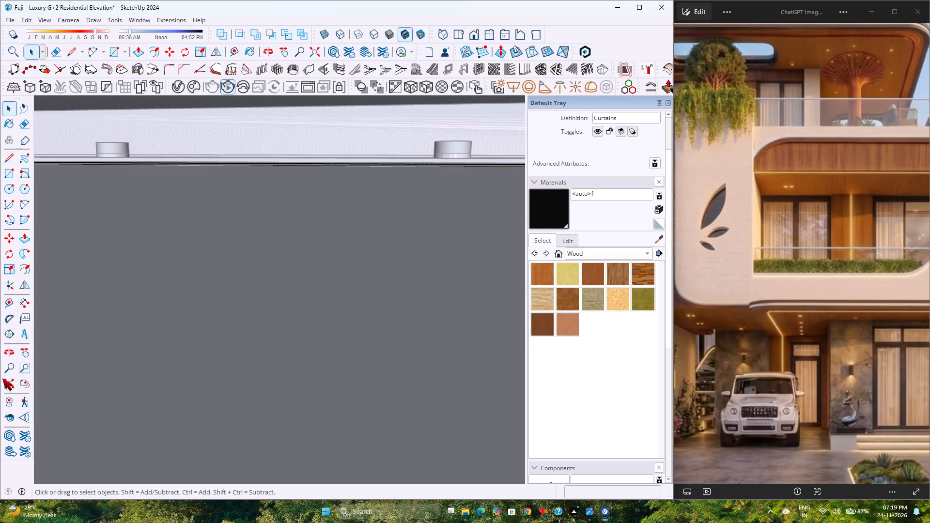
Examine the curtain from outside the front facade, looking through the glass of the ground-floor four-panel window.
click(12, 382)
middle_drag(201, 363, 503, 364)
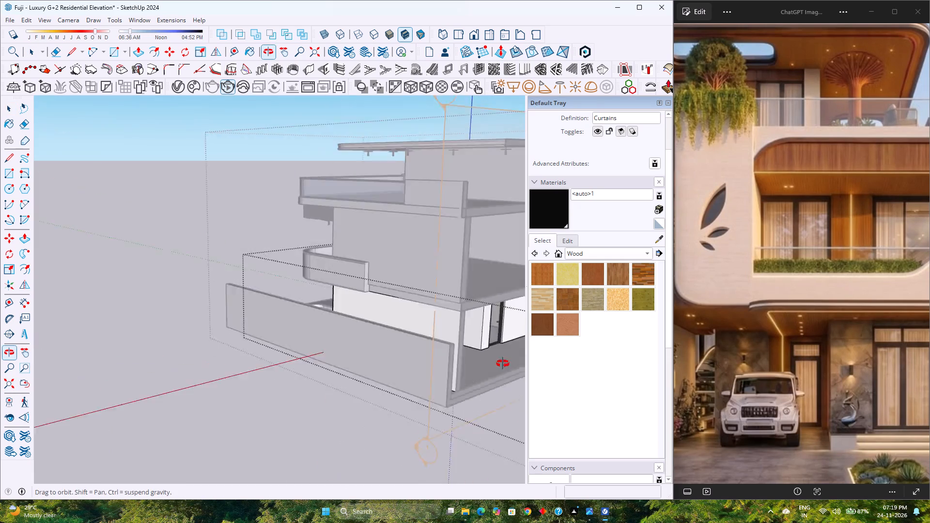
middle_drag(503, 364, 588, 365)
middle_click(589, 365)
scroll(400, 308, up, 8)
shift+middle_drag(365, 302, 351, 348)
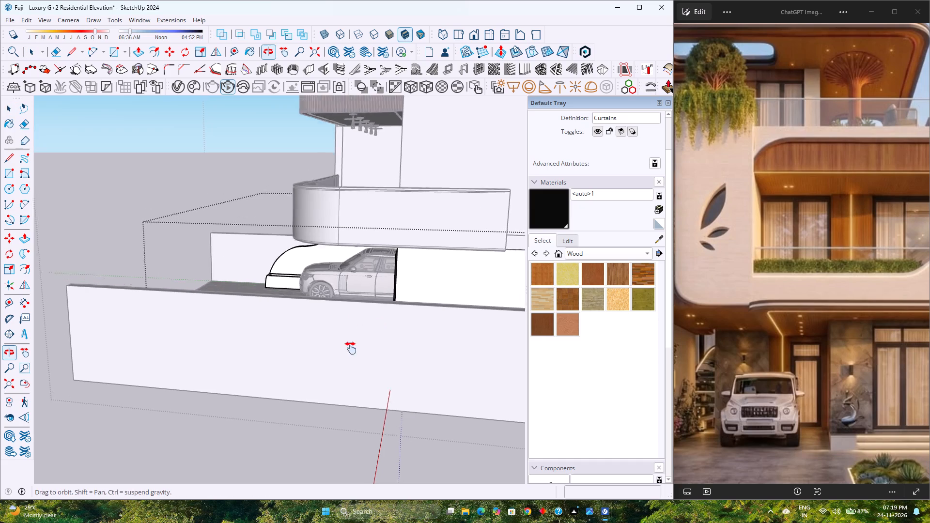
shift+middle_drag(351, 348, 321, 433)
middle_drag(319, 432, 566, 429)
shift+middle_drag(407, 336, 231, 424)
middle_drag(235, 423, 434, 378)
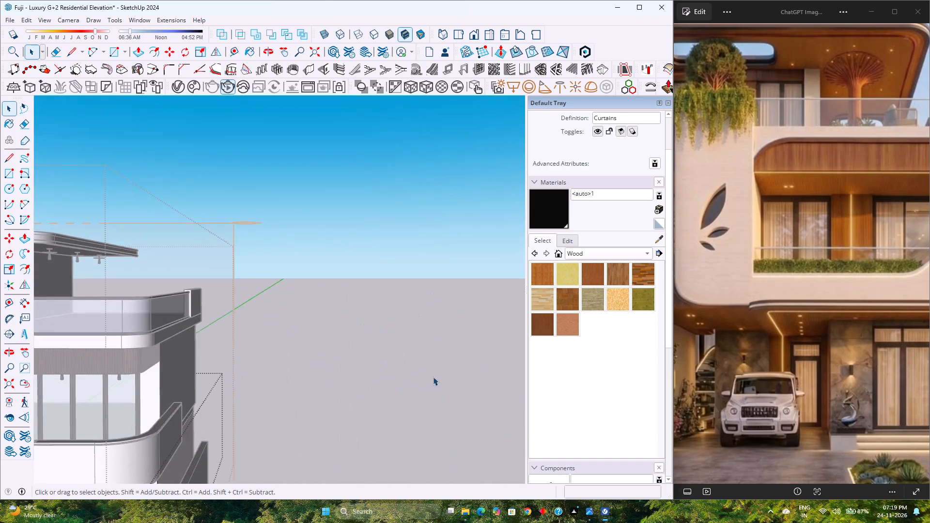
scroll(407, 373, down, 11)
scroll(285, 425, up, 5)
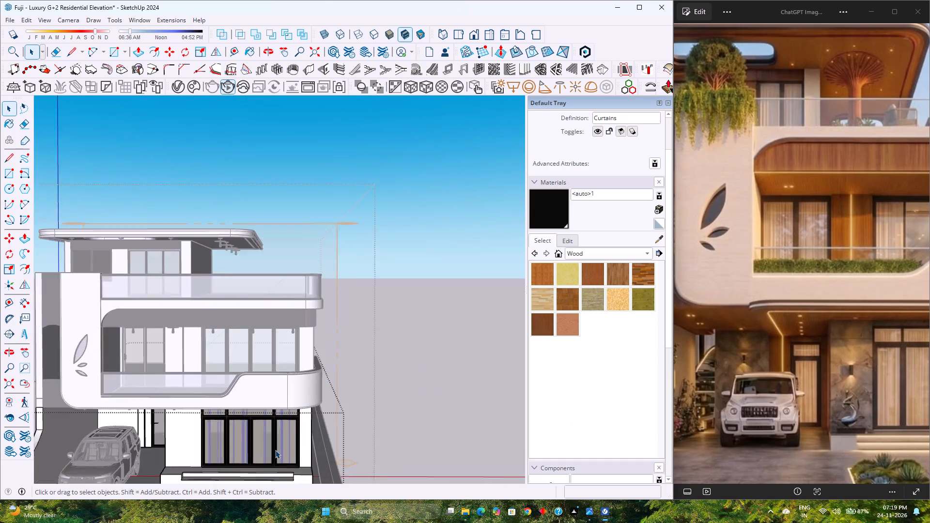
scroll(275, 450, up, 6)
shift+middle_drag(273, 446, 286, 381)
scroll(270, 381, up, 7)
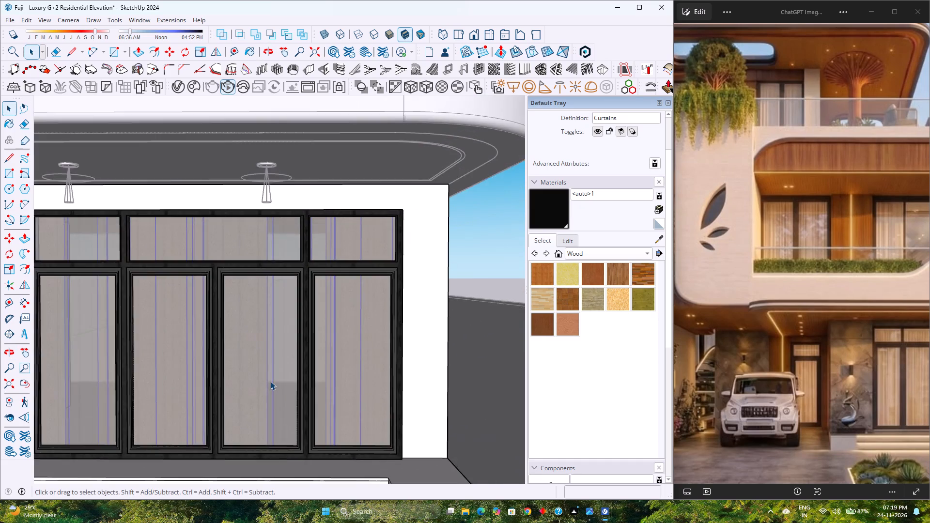
Examine the curtained ground-floor four-panel window from outside, head-on and at an angle, against the whole front facade.
scroll(270, 381, down, 16)
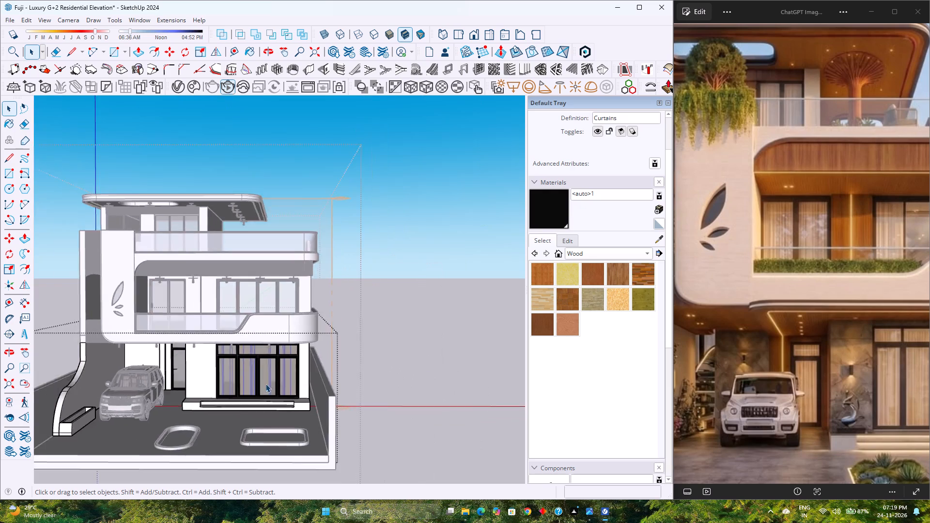
scroll(262, 385, up, 15)
middle_drag(262, 385, 404, 363)
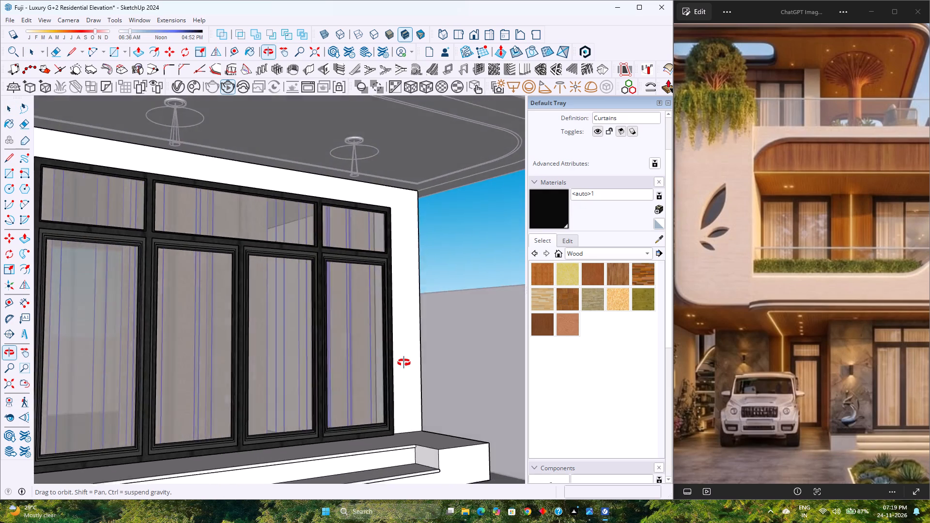
middle_drag(404, 363, 225, 369)
scroll(225, 369, down, 14)
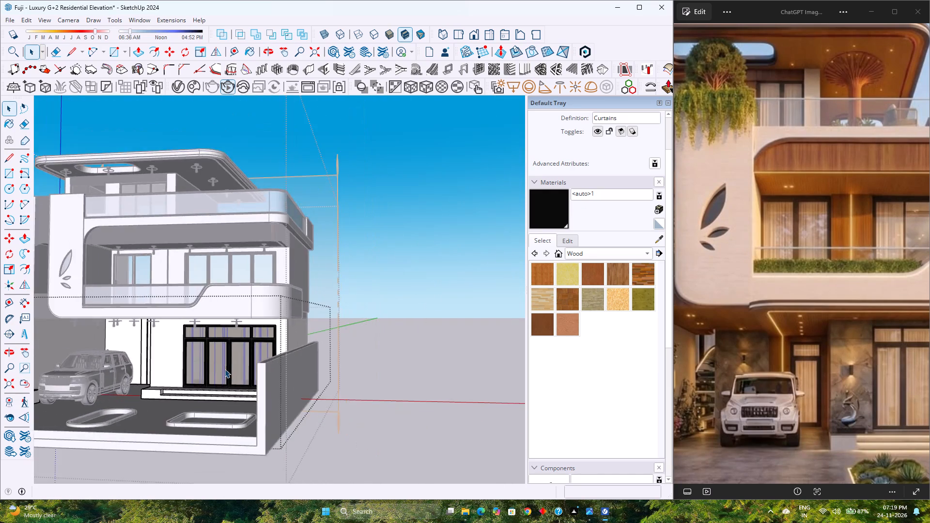
Copy the ground-floor beige curtain and paste it in the first-floor room, on the floor in front of the four-panel window.
scroll(225, 369, down, 5)
middle_drag(274, 369, 0, 431)
scroll(157, 412, down, 4)
middle_drag(295, 416, 0, 402)
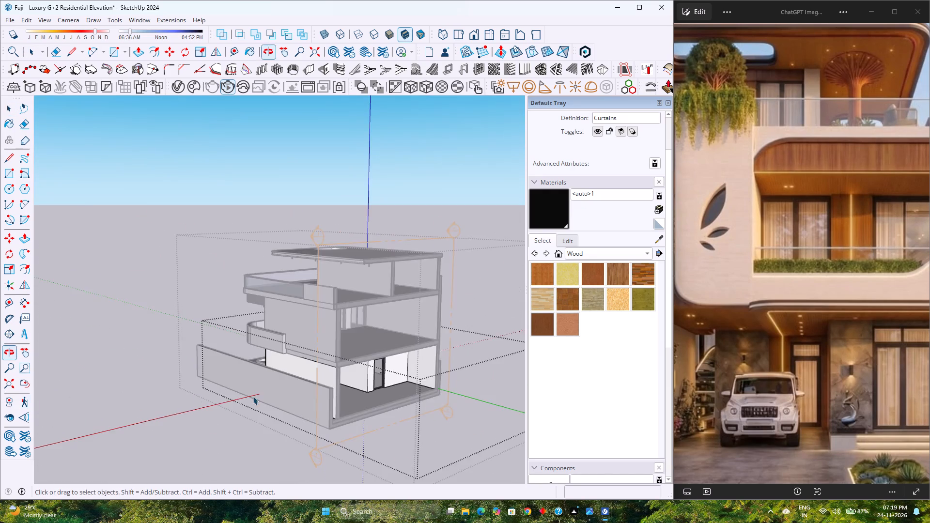
scroll(271, 396, down, 3)
middle_drag(285, 403, 157, 353)
scroll(294, 348, up, 7)
shift+middle_drag(282, 354, 303, 407)
scroll(303, 407, up, 2)
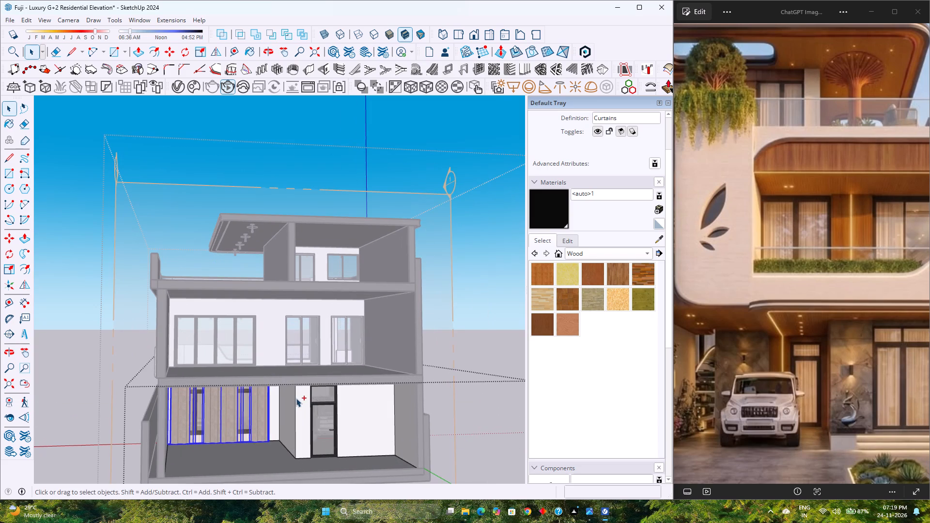
key(ctrl+c)
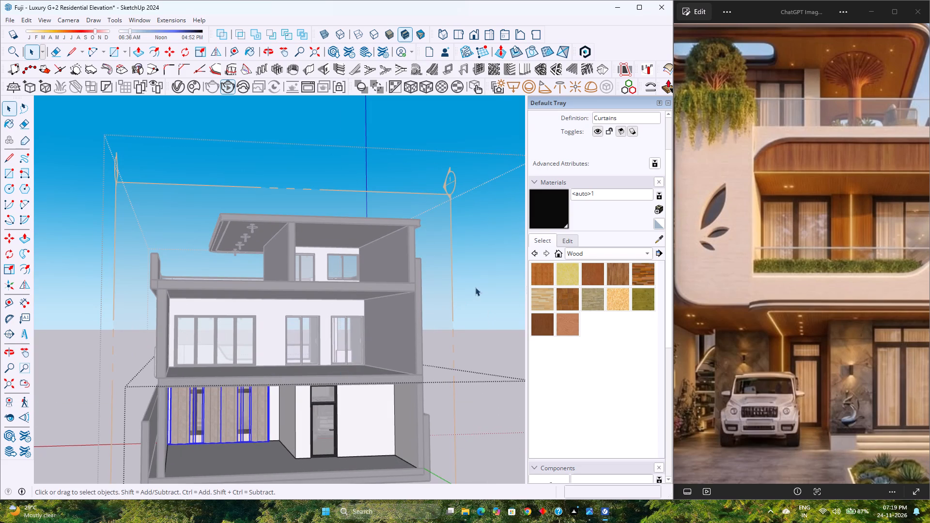
click(485, 285)
double_click(270, 322)
scroll(270, 322, up, 5)
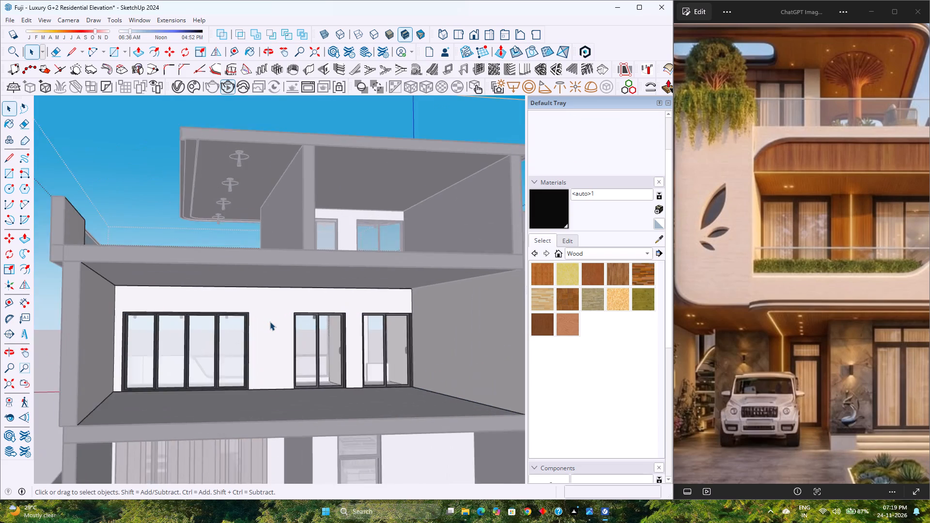
scroll(270, 322, up, 1)
key(ctrl+v)
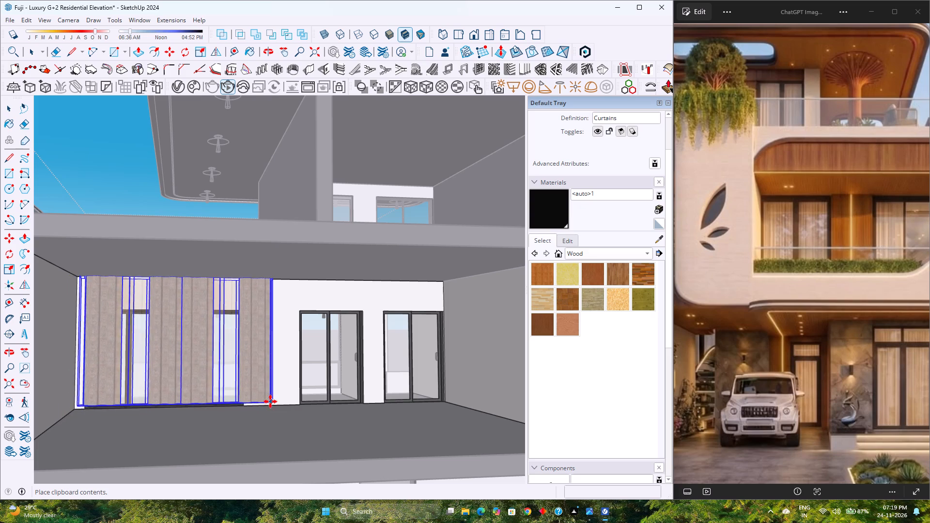
click(263, 406)
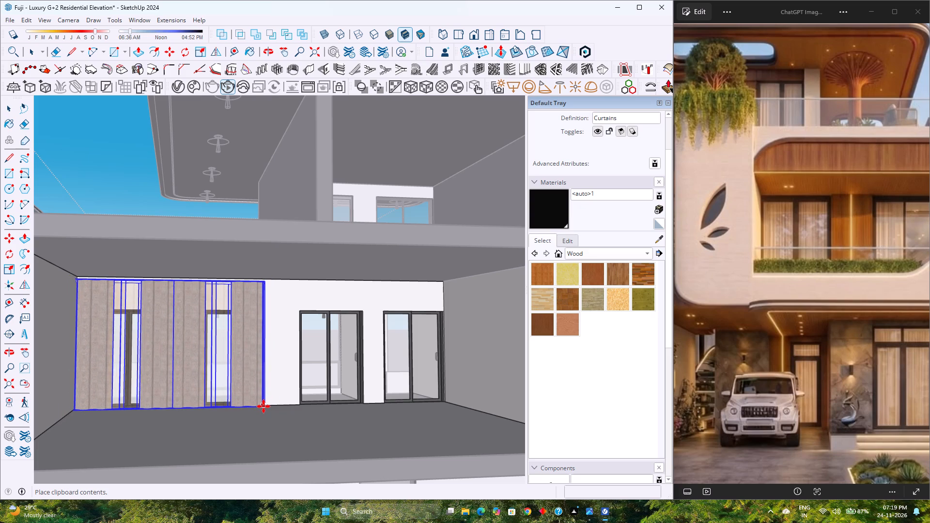
Copy the first-floor curtain along the same wall to the far corner, in front of the two sliding doors.
scroll(306, 405, up, 3)
middle_drag(306, 405, 305, 414)
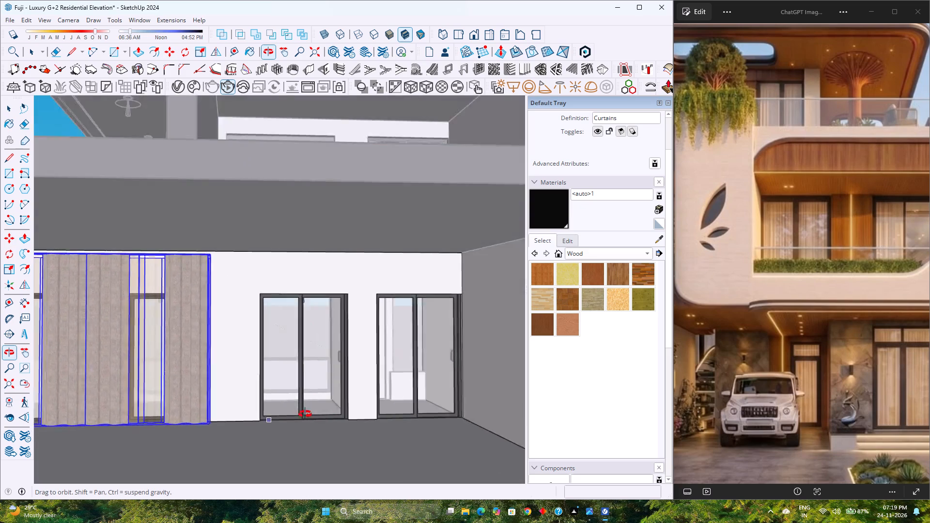
middle_drag(305, 414, 294, 402)
scroll(294, 402, down, 6)
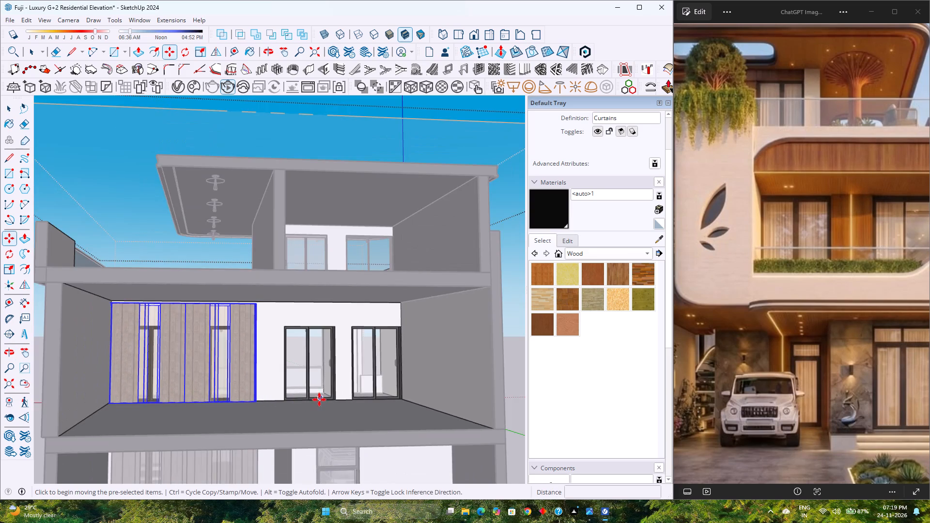
middle_drag(319, 400, 266, 400)
scroll(205, 405, up, 3)
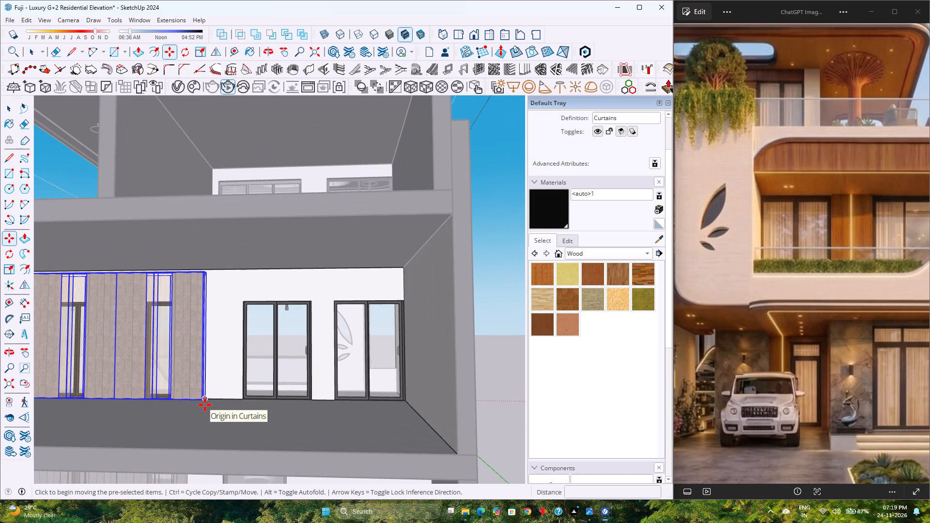
click(205, 405)
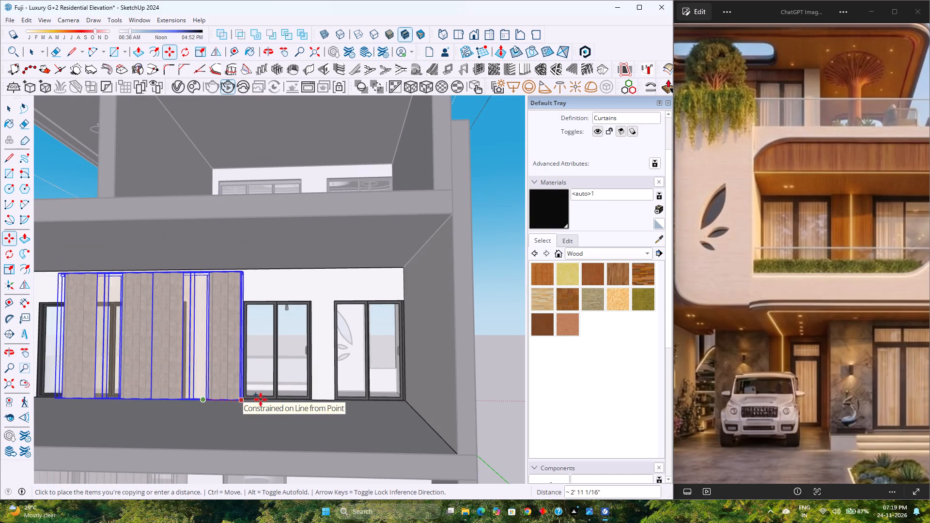
click(404, 402)
middle_drag(309, 387, 368, 393)
key(space)
scroll(296, 387, down, 3)
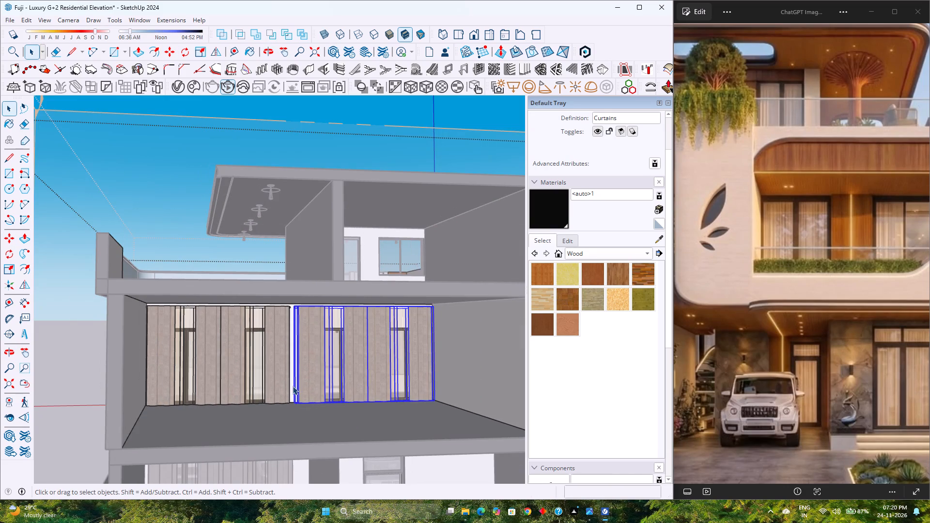
scroll(292, 385, down, 2)
key(Escape)
Paste another beige curtain in the second-floor room, at the floor corner of the wall with the sliding door and window.
scroll(292, 385, down, 3)
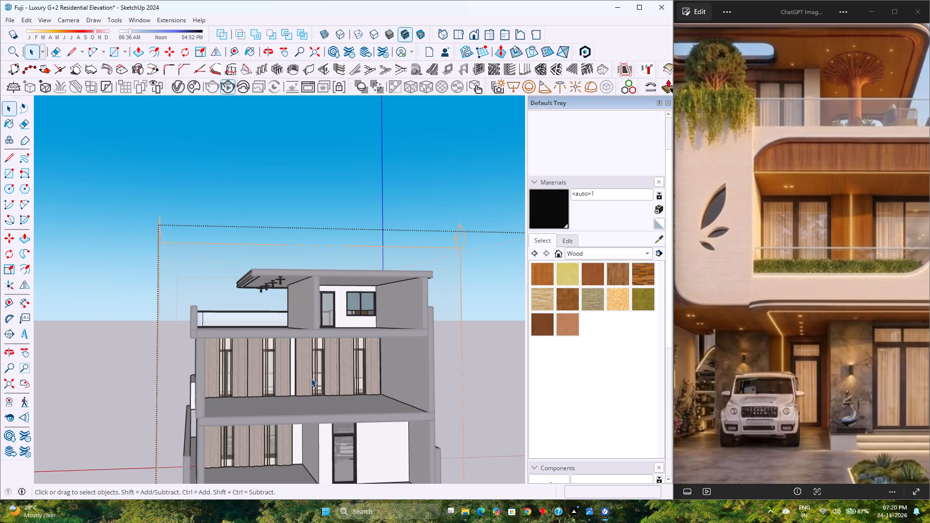
scroll(311, 377, down, 2)
scroll(348, 331, up, 1)
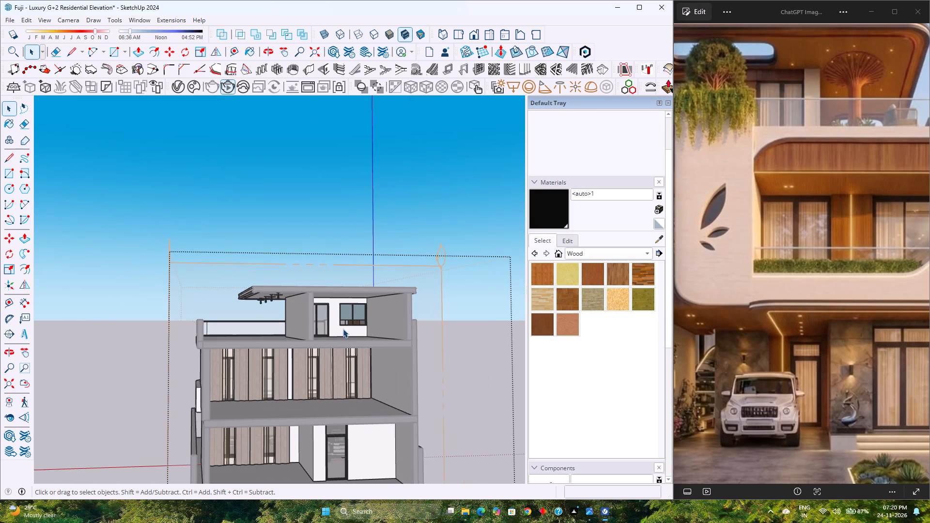
scroll(338, 331, up, 4)
double_click(338, 331)
scroll(338, 331, up, 7)
middle_drag(338, 331, 327, 339)
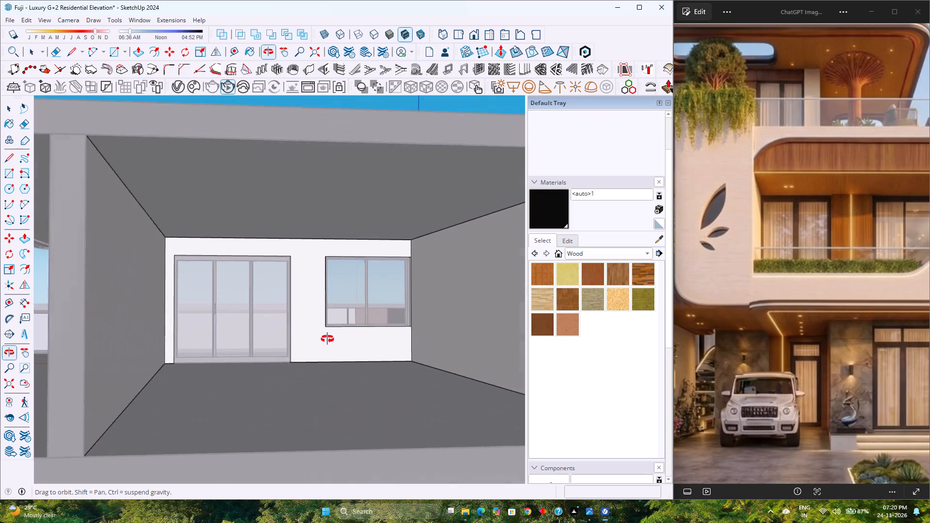
middle_drag(327, 339, 327, 339)
middle_click(327, 339)
scroll(325, 339, down, 7)
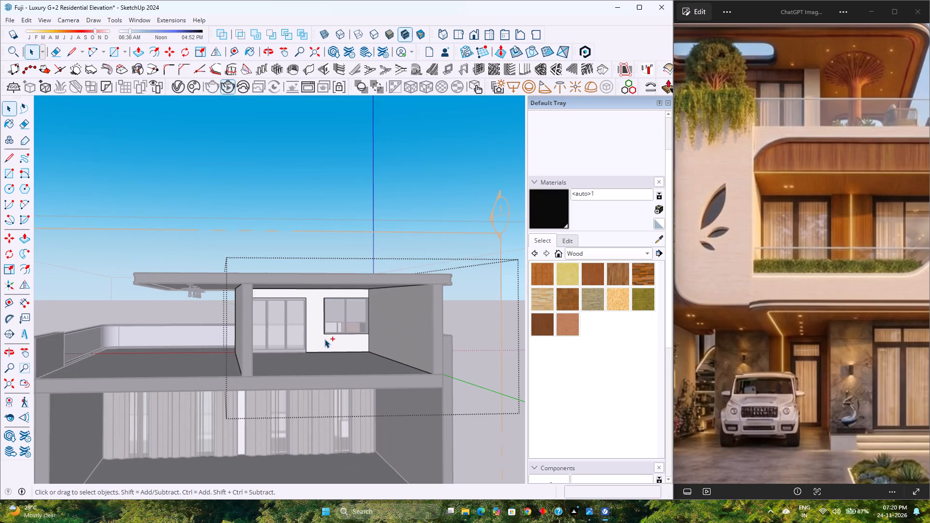
key(ctrl+v)
scroll(374, 360, up, 5)
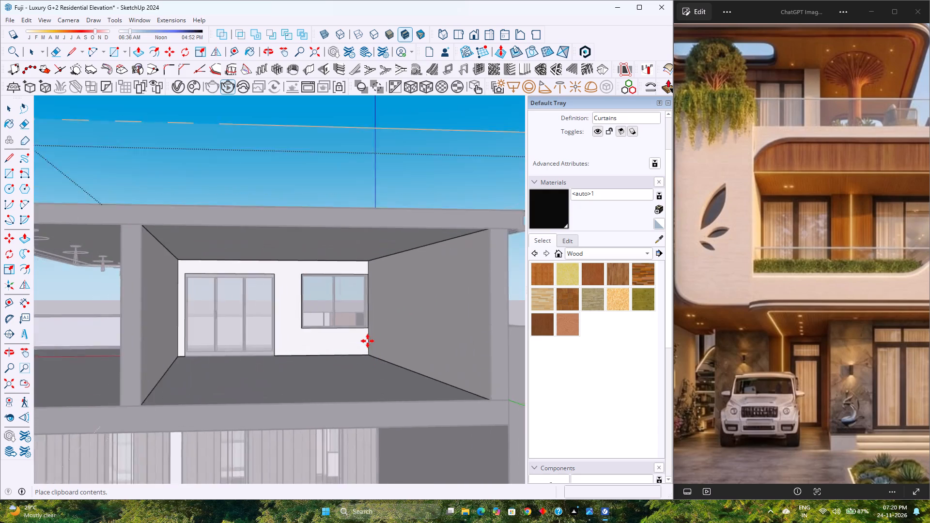
scroll(368, 341, up, 1)
click(366, 362)
scroll(366, 362, down, 5)
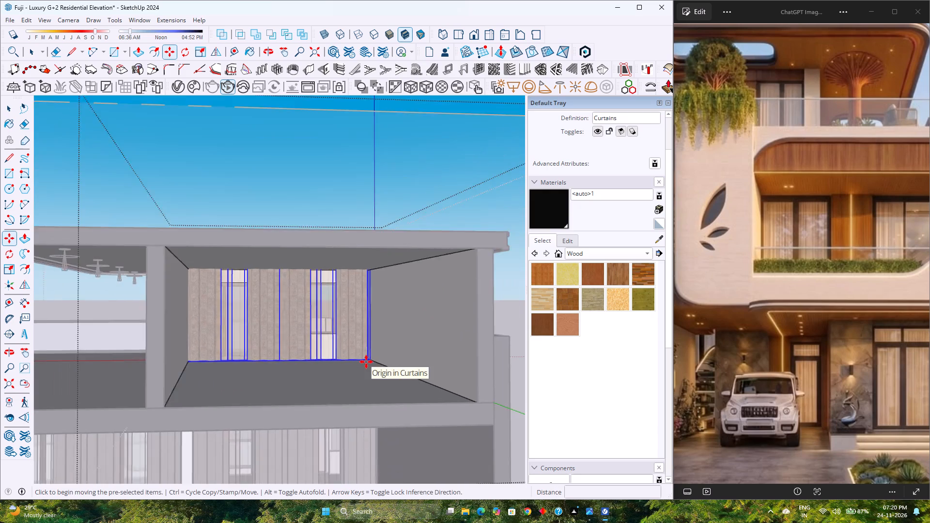
Scale the second-floor curtain's height by about 0.72 so its top meets the room's ceiling.
scroll(366, 362, down, 7)
key(s)
scroll(326, 298, up, 11)
middle_drag(317, 292, 325, 321)
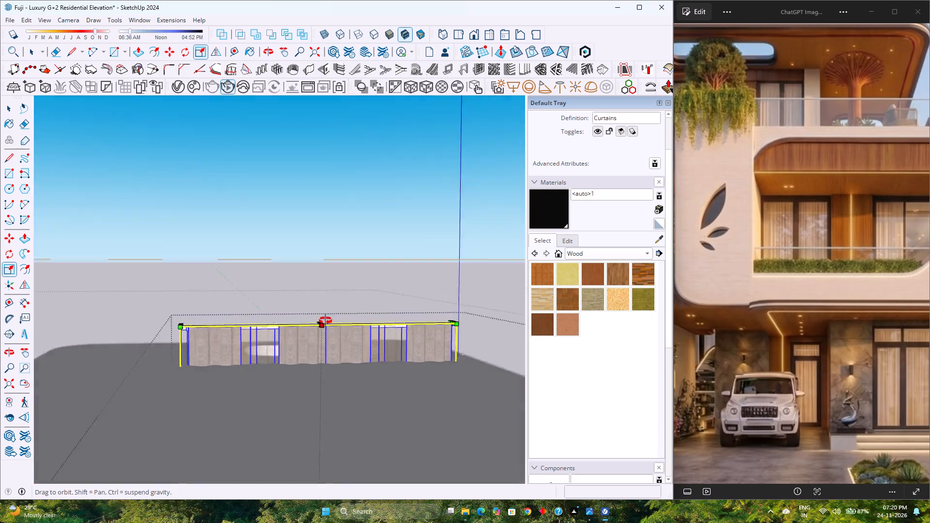
middle_drag(325, 321, 327, 359)
scroll(327, 425, up, 7)
click(334, 422)
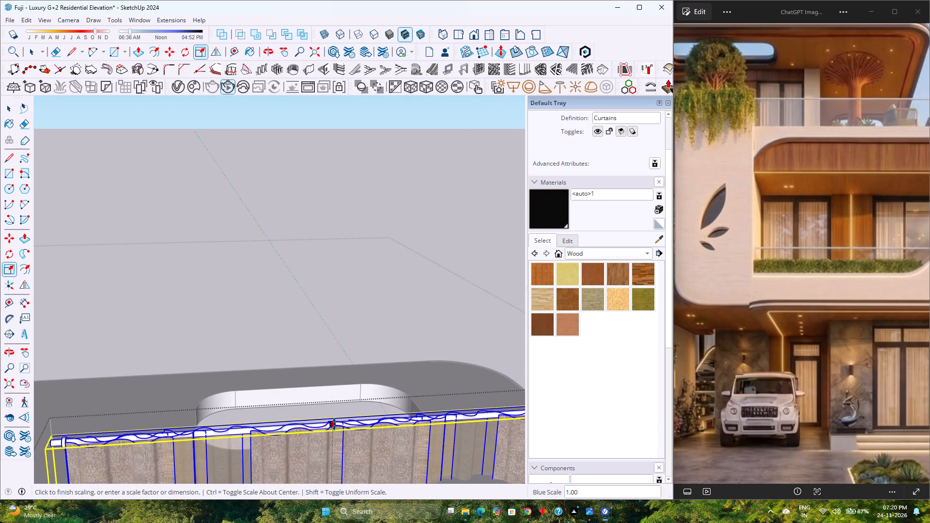
scroll(334, 423, down, 20)
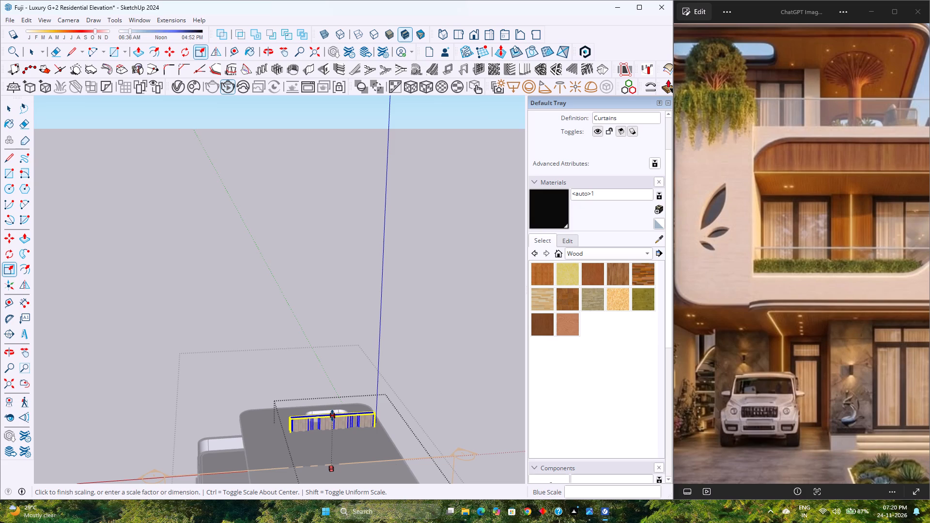
scroll(328, 457, up, 4)
middle_drag(328, 457, 306, 343)
middle_click(306, 343)
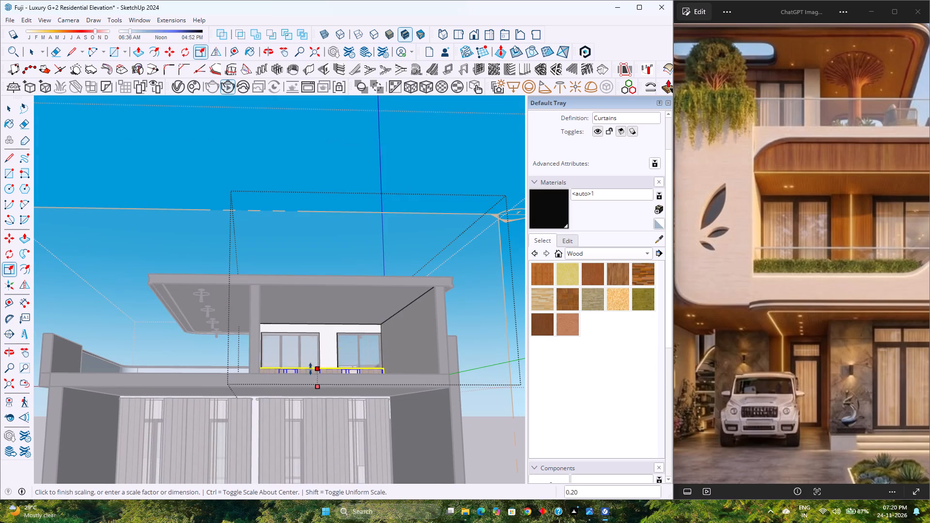
click(330, 309)
Scale the second-floor curtain's width by about 0.96 so its outer edge meets the side wall facing the terrace.
scroll(301, 320, up, 6)
middle_drag(296, 336, 282, 340)
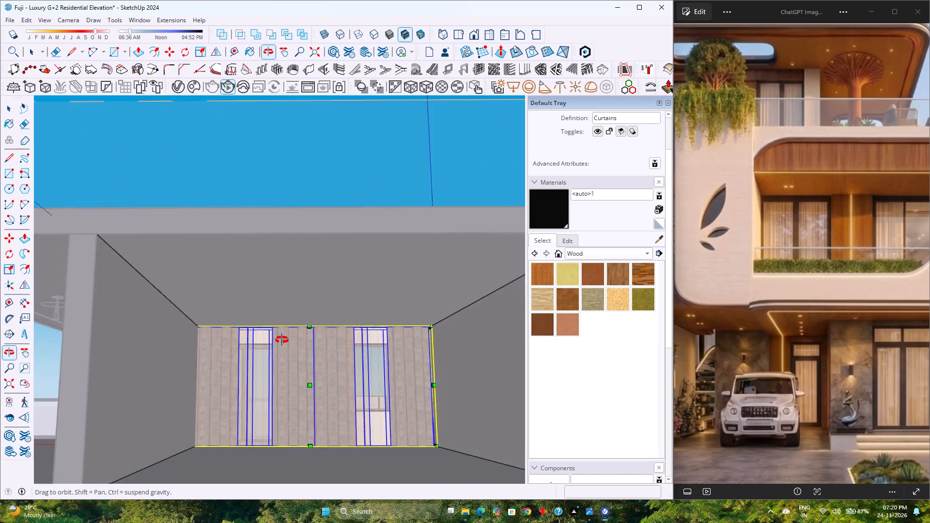
middle_drag(282, 340, 350, 349)
scroll(288, 413, up, 3)
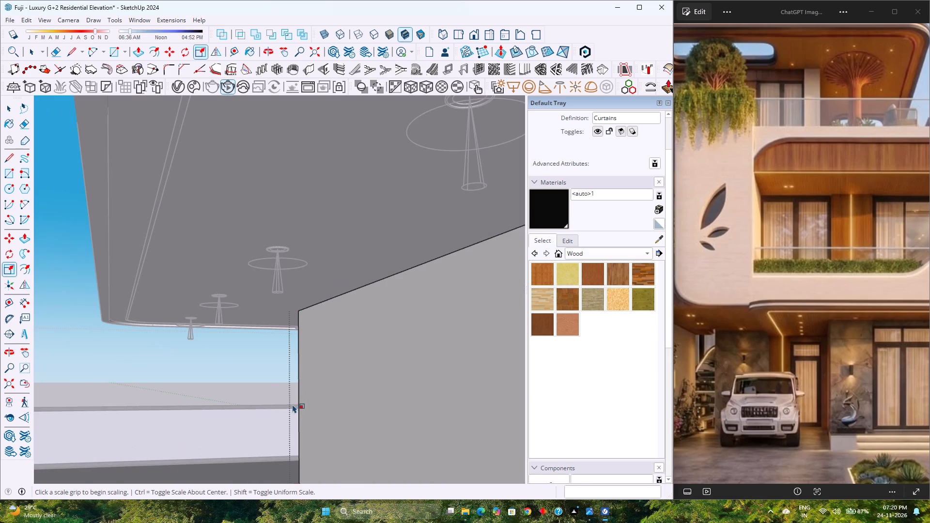
middle_drag(293, 404, 308, 438)
scroll(309, 431, down, 10)
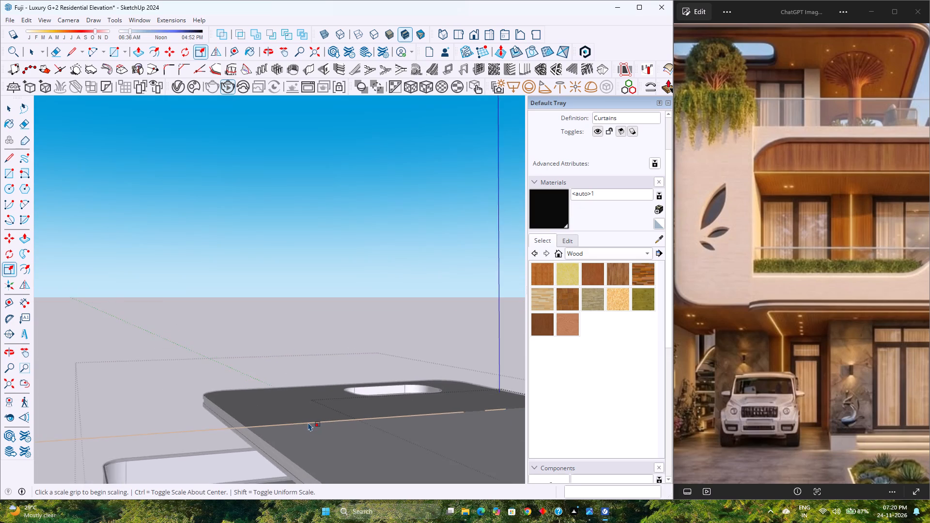
scroll(308, 422, down, 11)
middle_drag(310, 446, 297, 402)
middle_click(297, 402)
scroll(309, 431, up, 4)
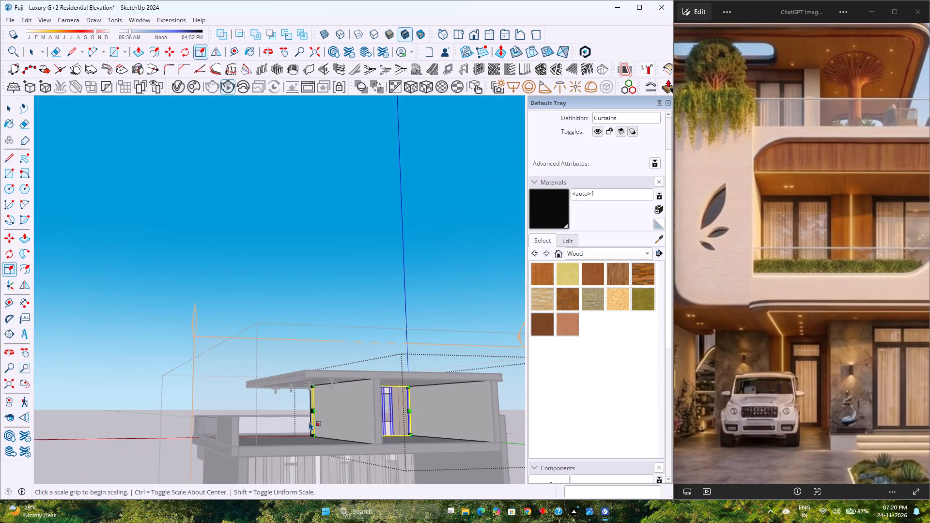
scroll(312, 410, up, 13)
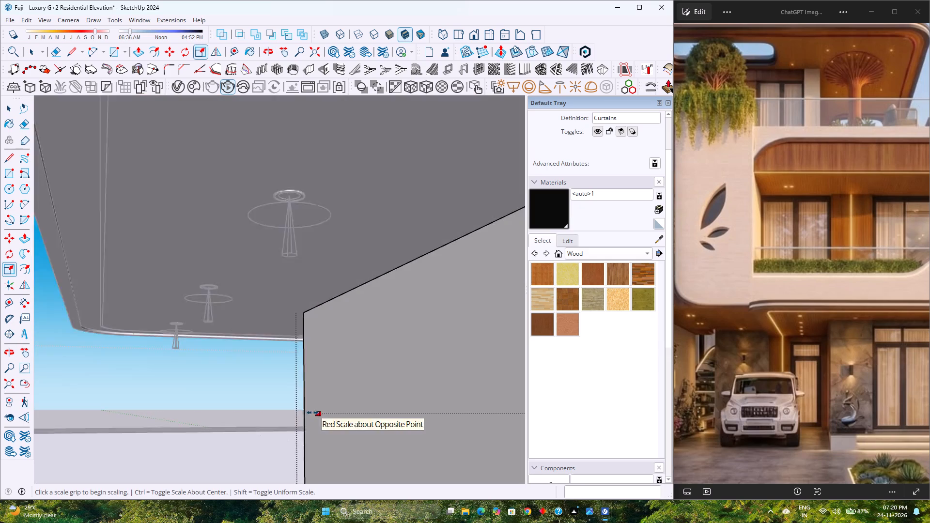
scroll(312, 413, up, 5)
middle_drag(312, 415, 333, 425)
key(k)
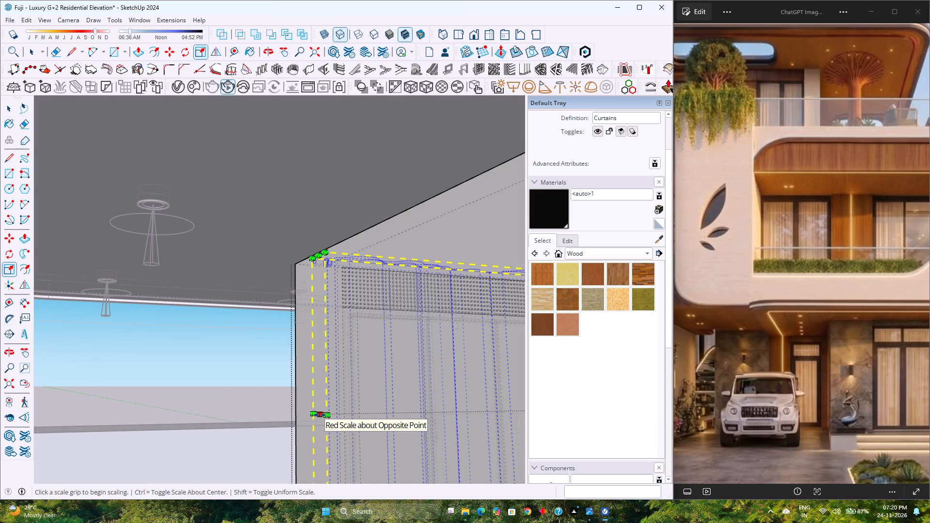
click(320, 415)
scroll(331, 415, down, 7)
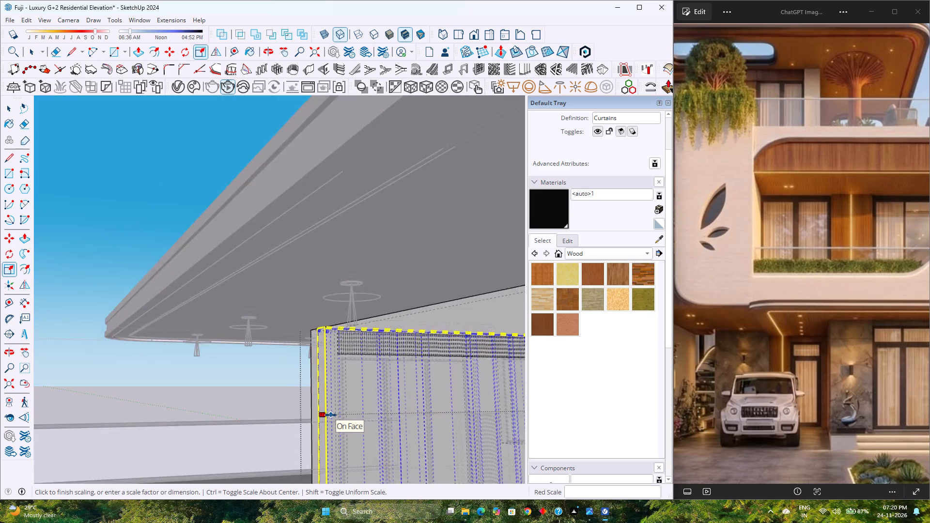
scroll(331, 415, down, 12)
middle_drag(379, 421, 302, 417)
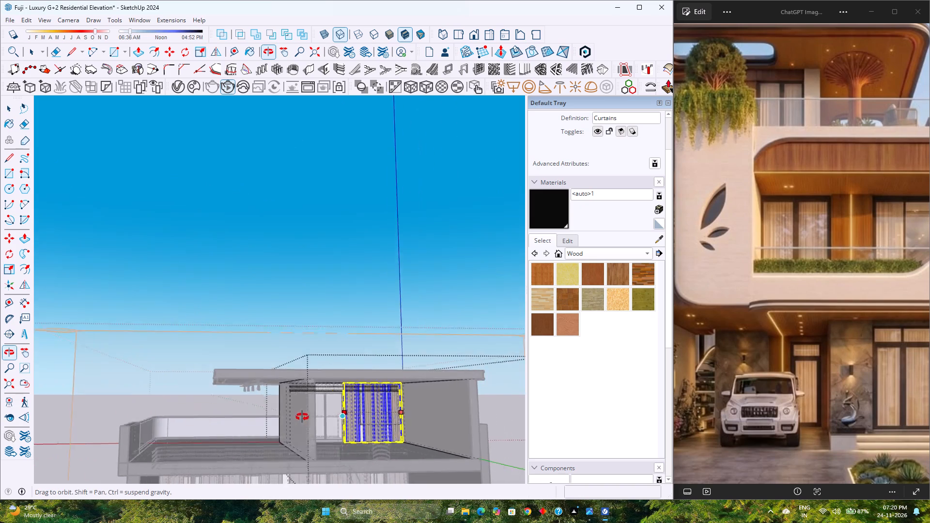
middle_drag(302, 417, 292, 416)
key(k)
scroll(290, 415, up, 4)
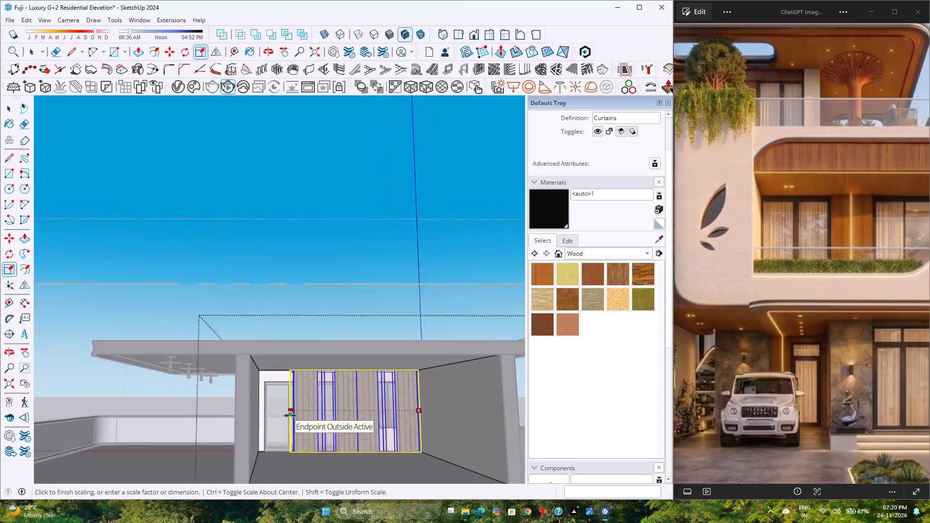
scroll(290, 415, up, 5)
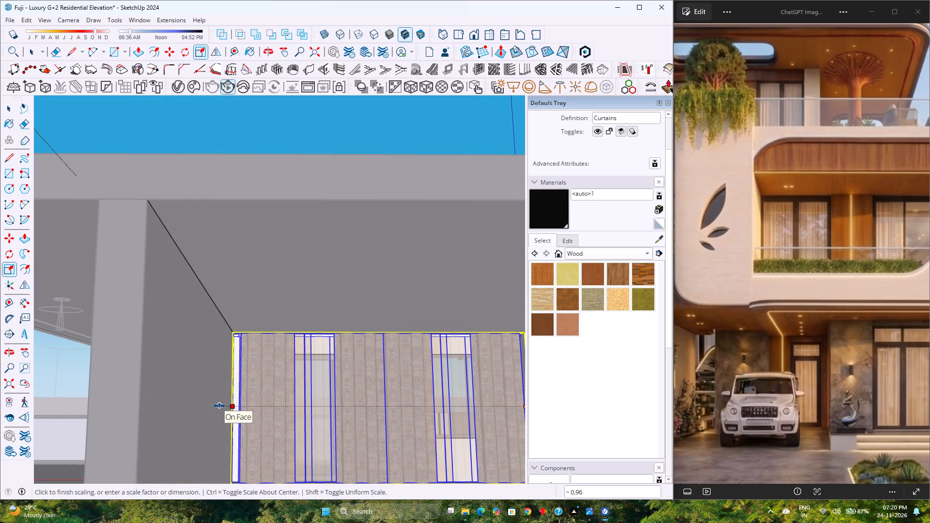
click(219, 406)
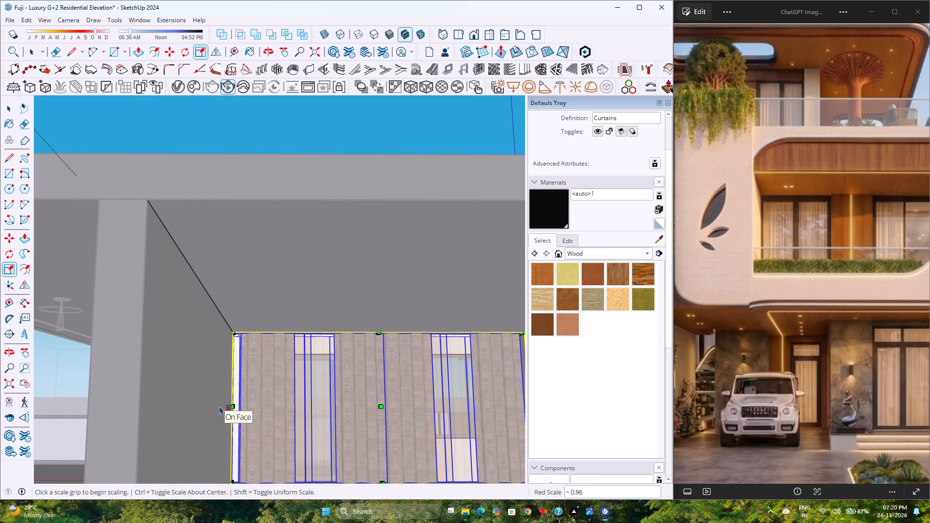
Scale the second-floor curtain's height by about 0.88 from its bottom edge, keeping its top at the ceiling.
scroll(219, 406, down, 6)
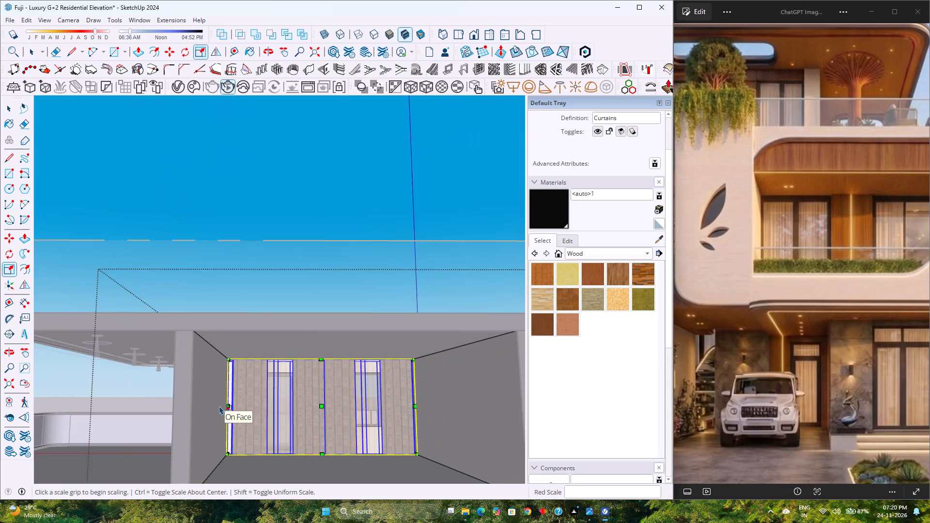
key(space)
scroll(313, 419, up, 3)
middle_drag(313, 419, 284, 417)
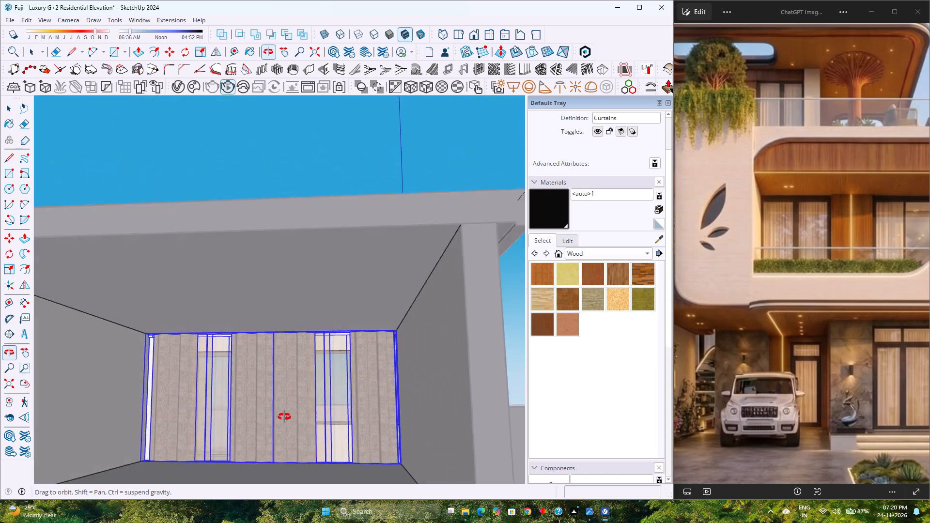
middle_drag(284, 417, 293, 421)
scroll(293, 421, down, 3)
shift+middle_drag(293, 421, 311, 380)
middle_drag(311, 380, 317, 396)
middle_click(317, 396)
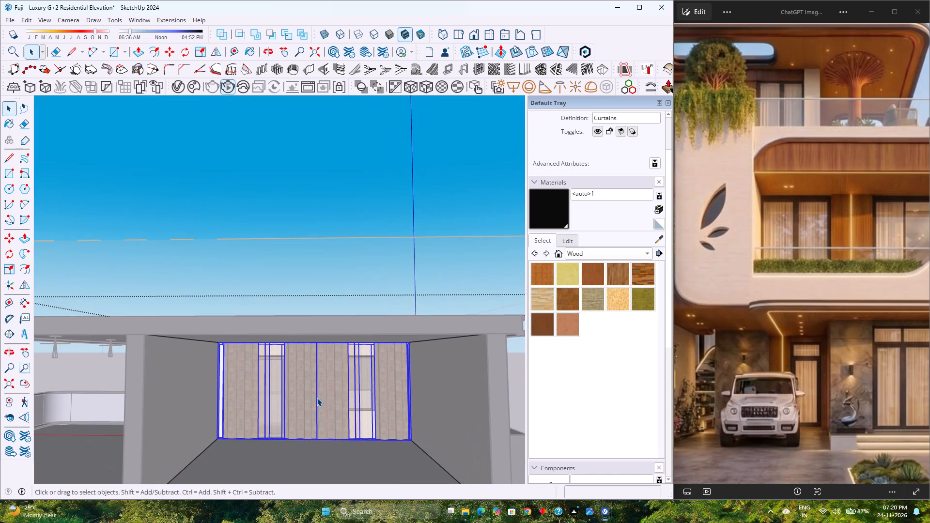
key(s)
scroll(312, 450, up, 13)
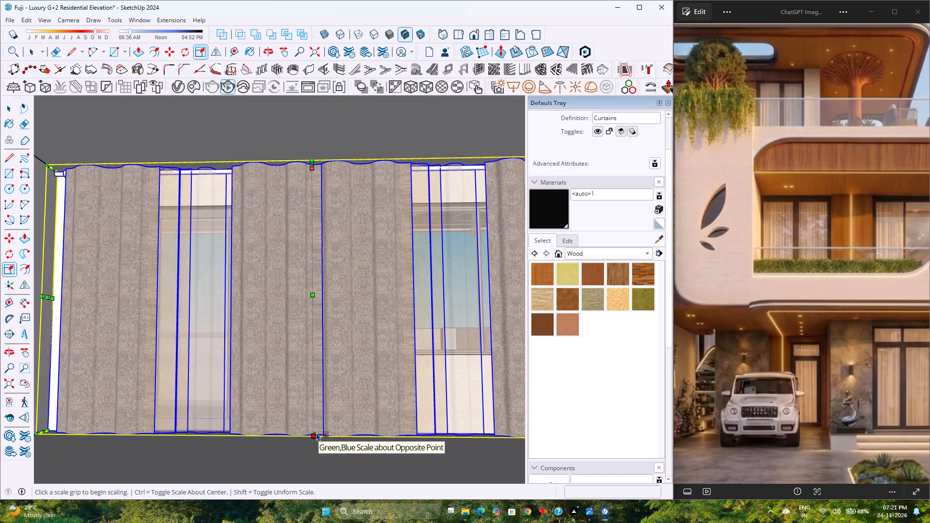
scroll(316, 432, up, 6)
middle_drag(317, 432, 214, 486)
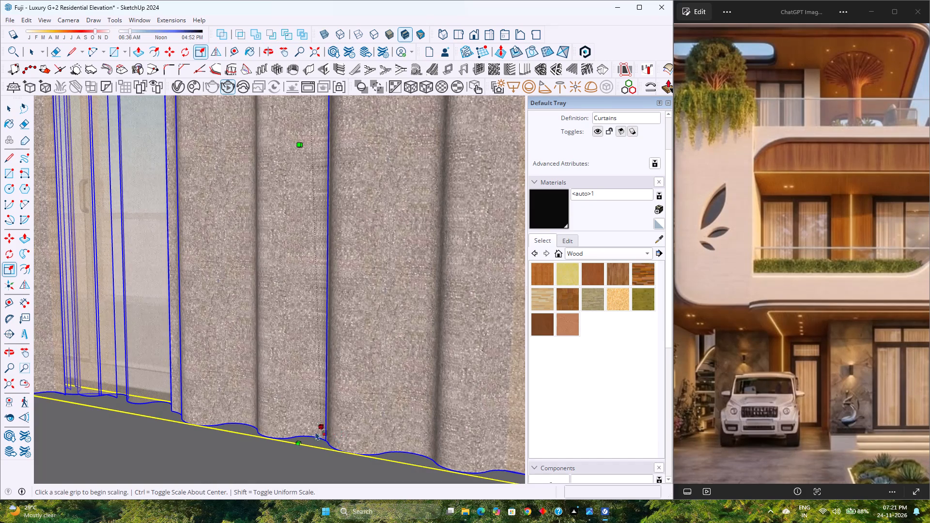
click(311, 434)
scroll(313, 365, down, 10)
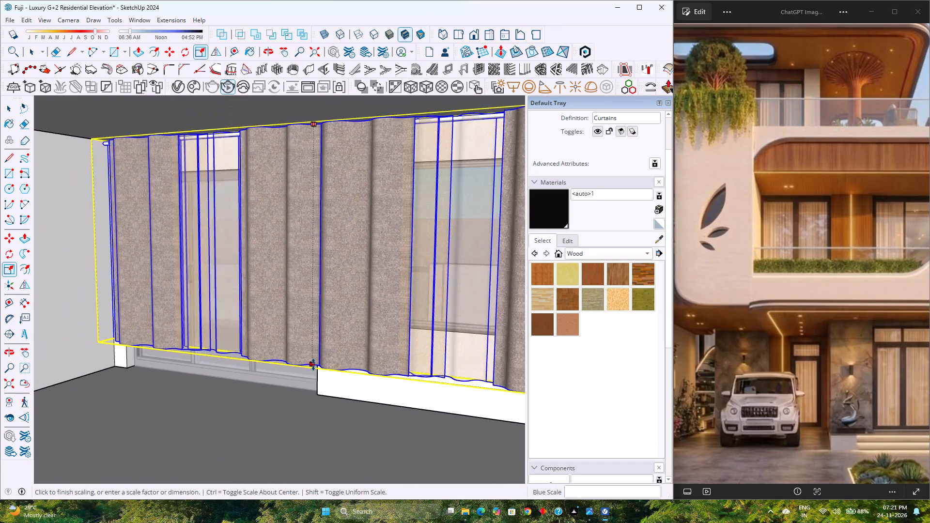
scroll(313, 365, down, 2)
click(11, 381)
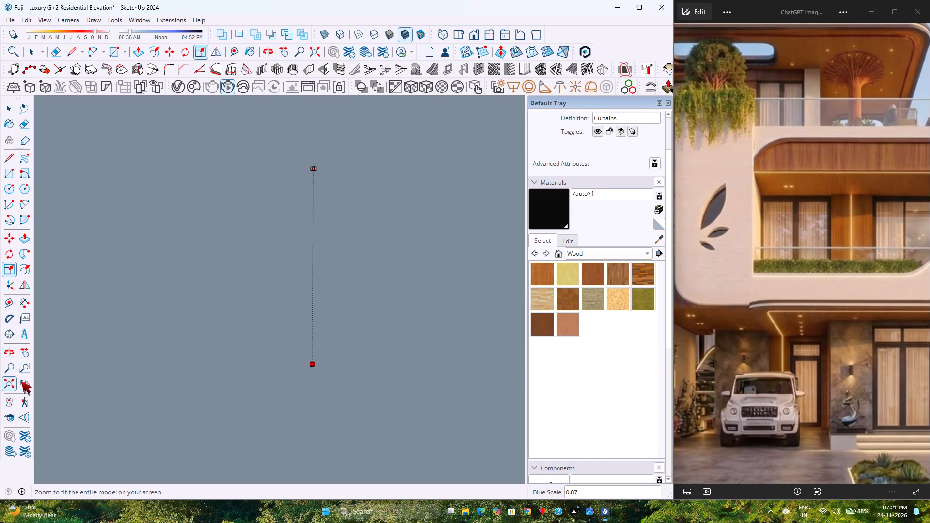
middle_drag(272, 376, 324, 382)
scroll(423, 230, up, 3)
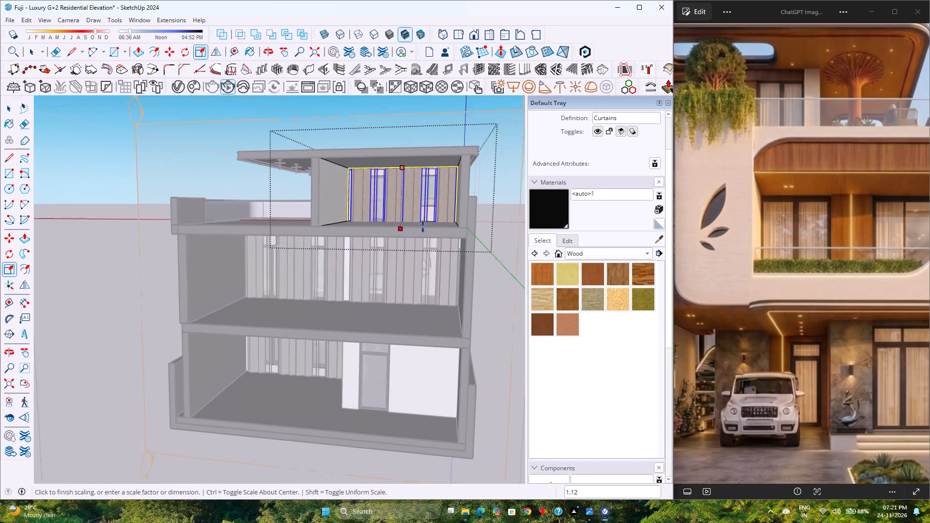
scroll(422, 212, up, 9)
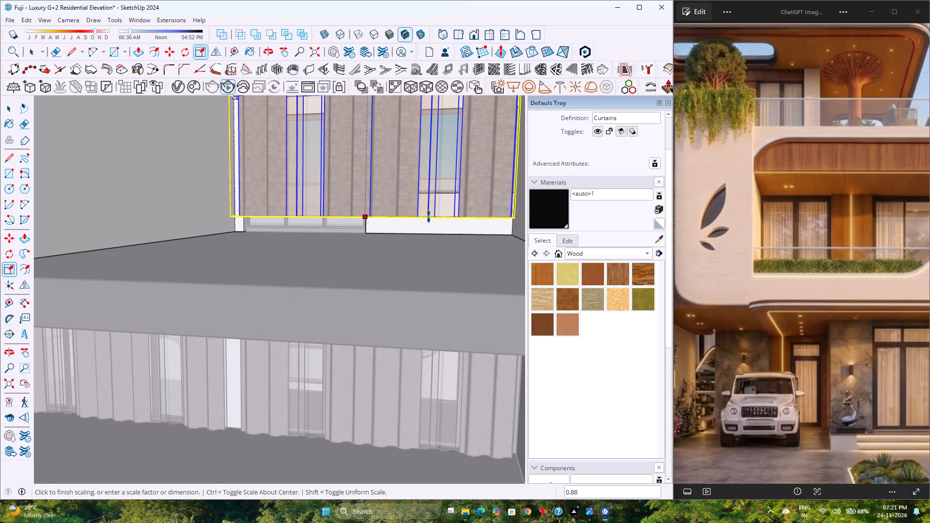
click(429, 216)
Move the second-floor curtain straight down about 5" from the ceiling, locked to the vertical axis, and deselect it.
key(m)
scroll(420, 225, down, 4)
shift+middle_drag(424, 243, 424, 246)
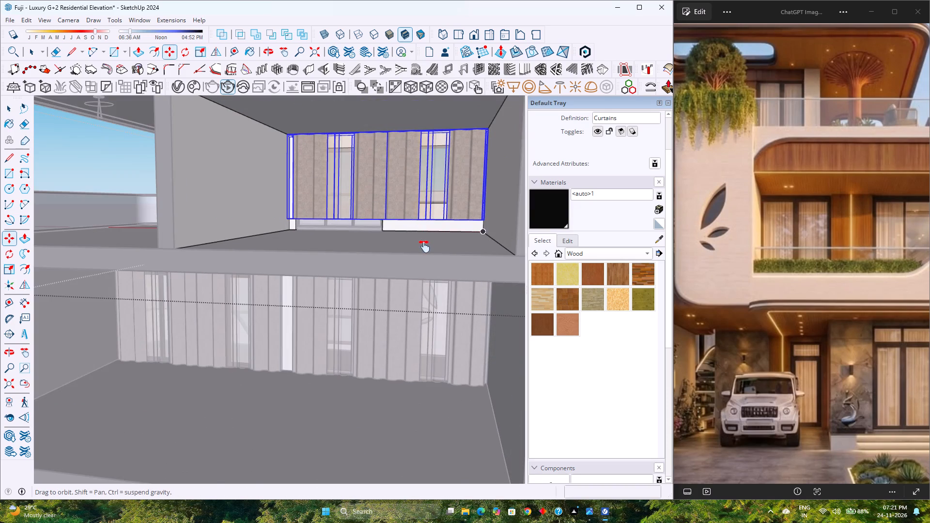
shift+middle_drag(424, 246, 424, 270)
click(491, 150)
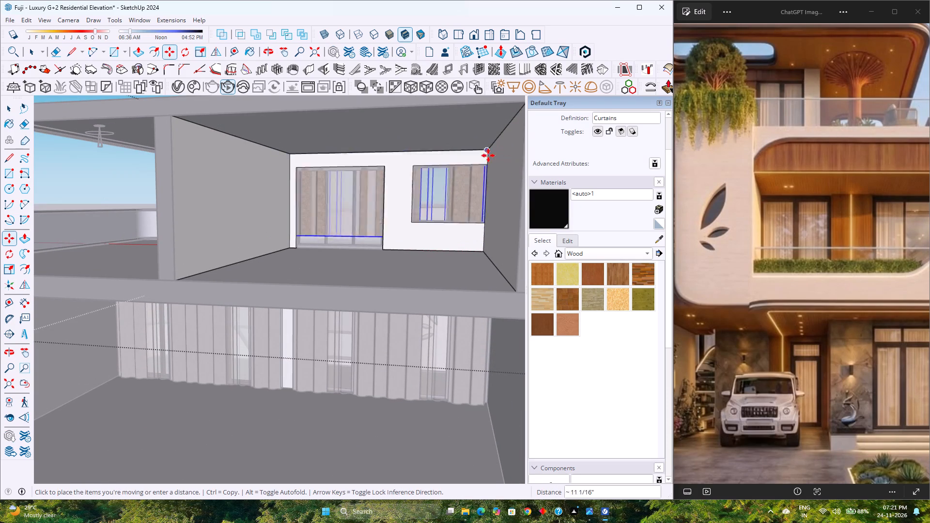
key(Up)
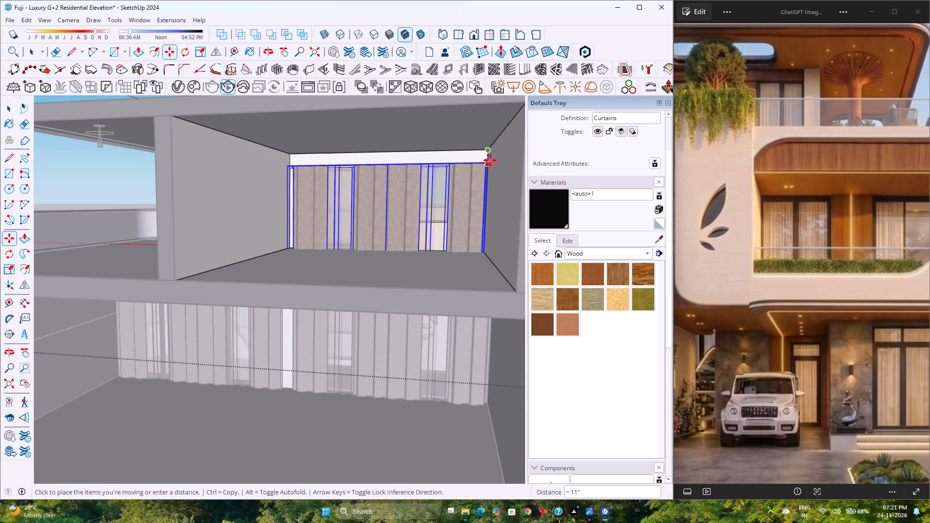
click(490, 158)
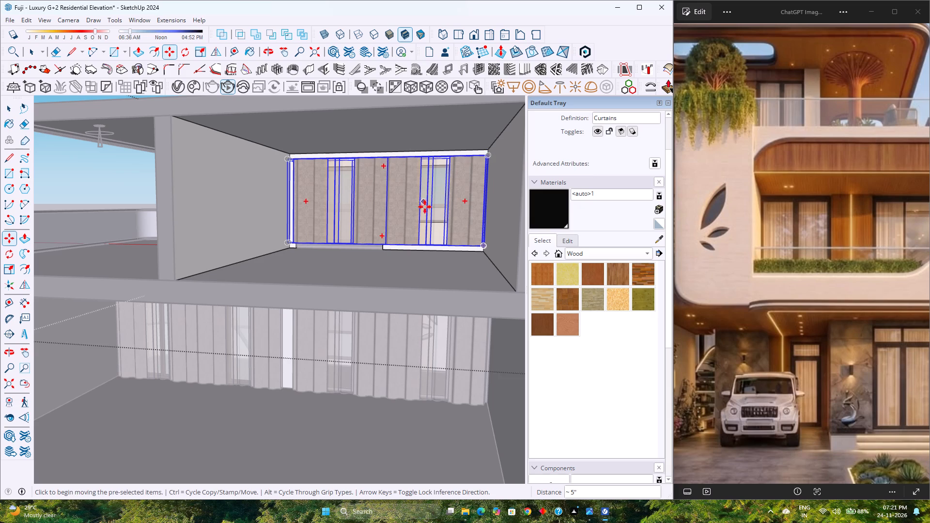
scroll(425, 208, up, 6)
key(space)
scroll(379, 240, down, 4)
key(Escape)
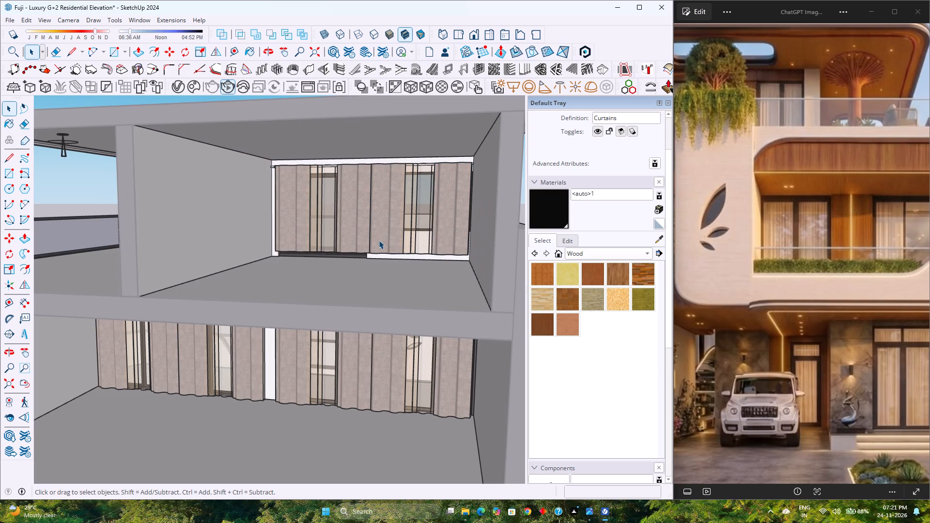
Open 3D Warehouse and look through the "curtains" models for another suitable curtain design.
scroll(379, 239, down, 4)
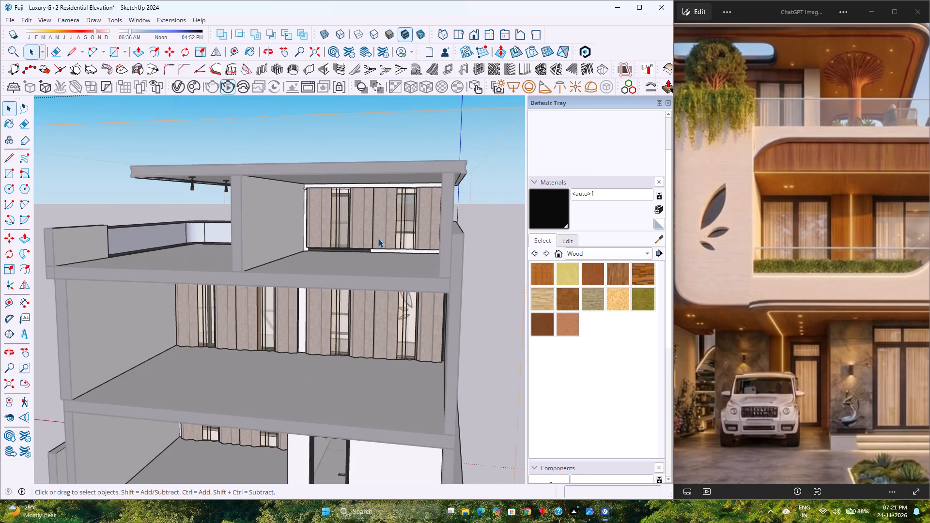
scroll(378, 239, down, 7)
middle_drag(266, 430, 290, 414)
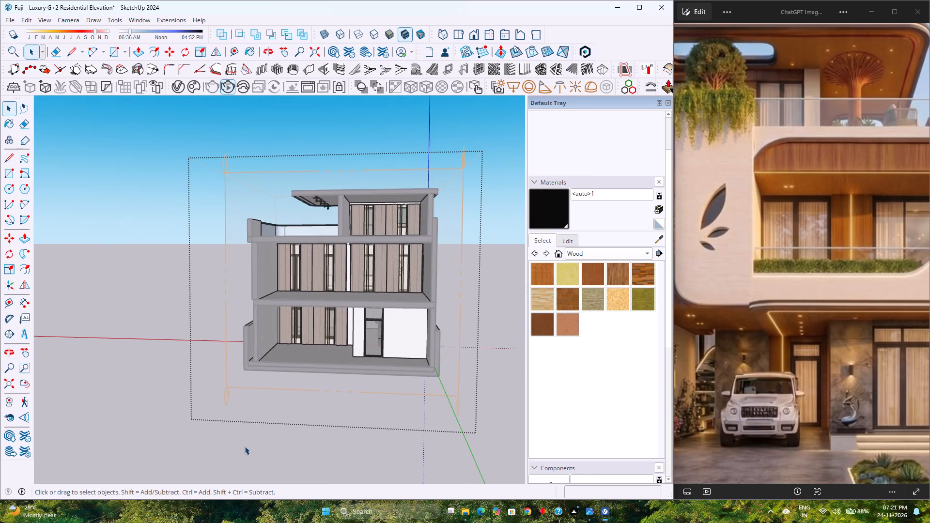
click(236, 451)
scroll(414, 338, up, 14)
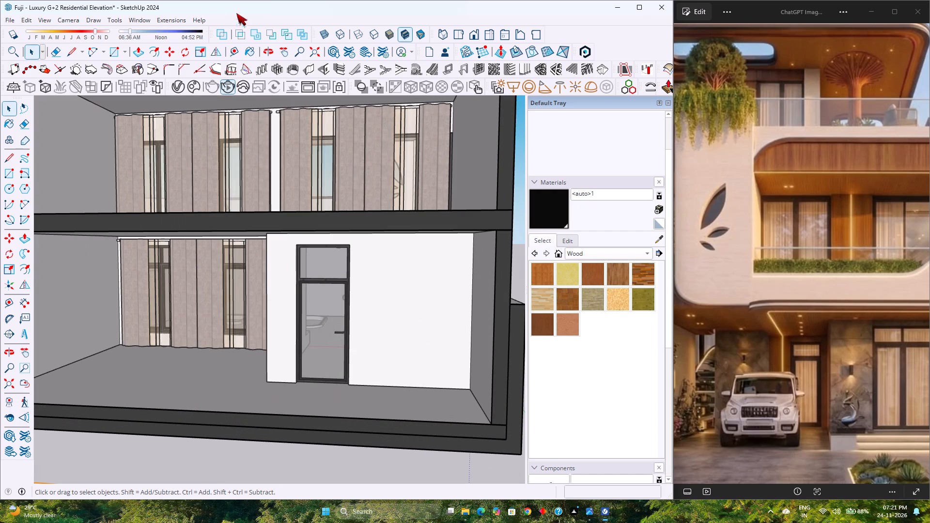
click(146, 19)
click(168, 97)
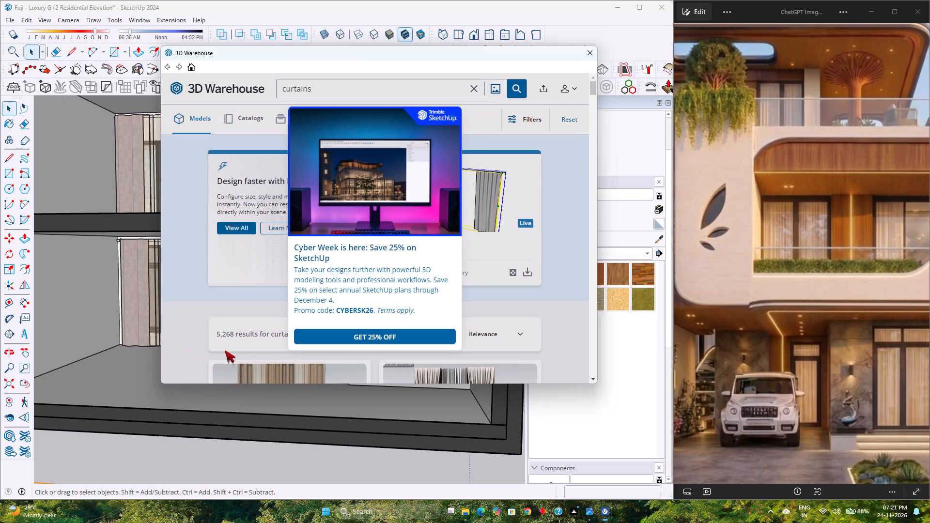
click(449, 115)
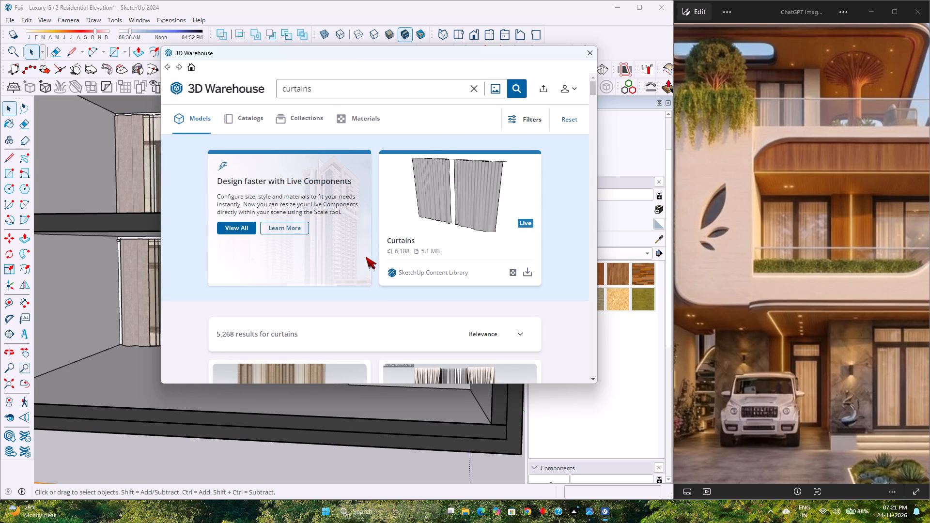
scroll(376, 270, down, 9)
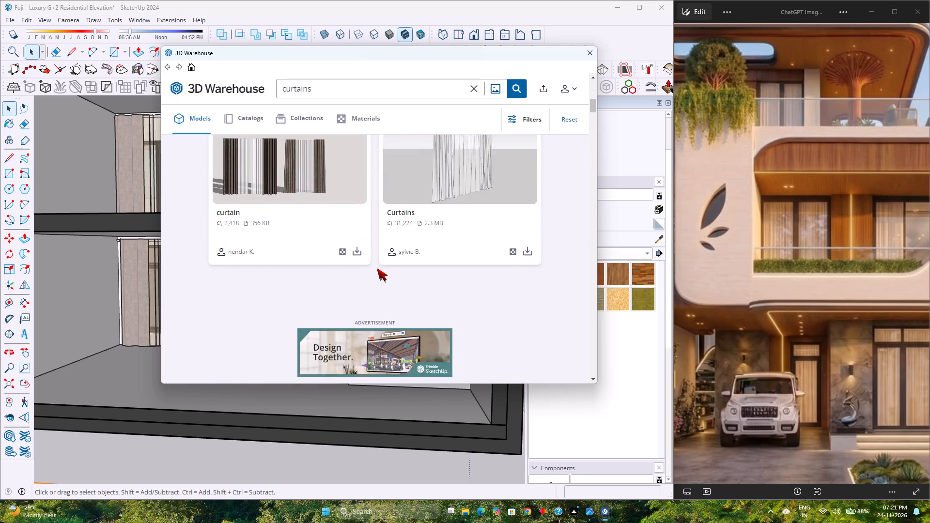
scroll(377, 266, down, 11)
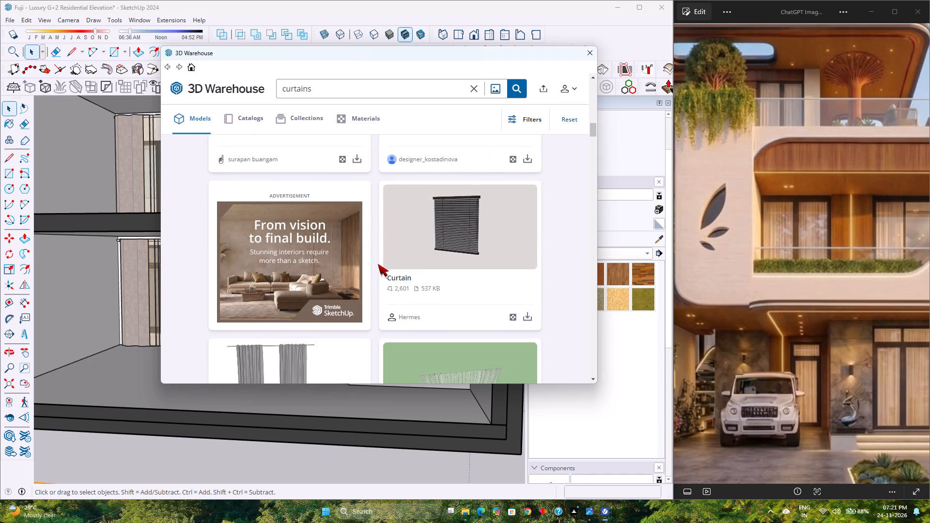
scroll(378, 264, down, 7)
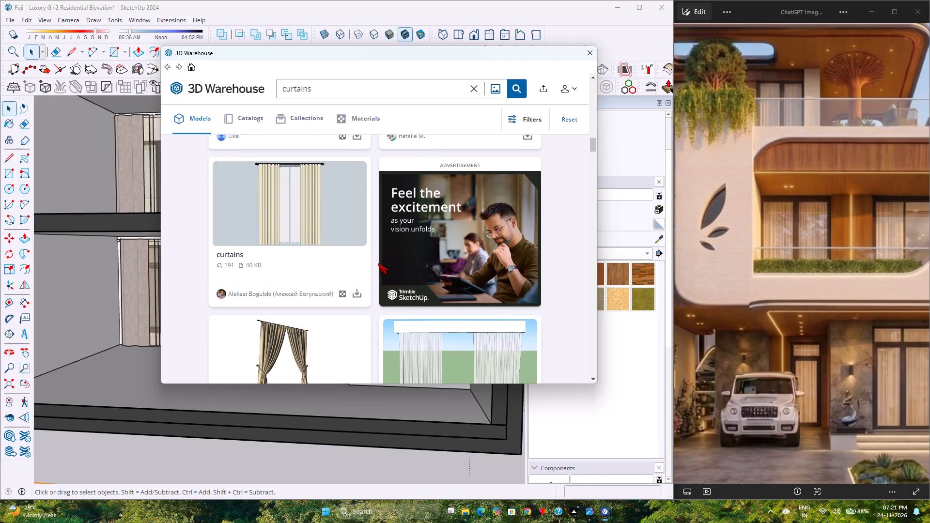
scroll(378, 263, down, 10)
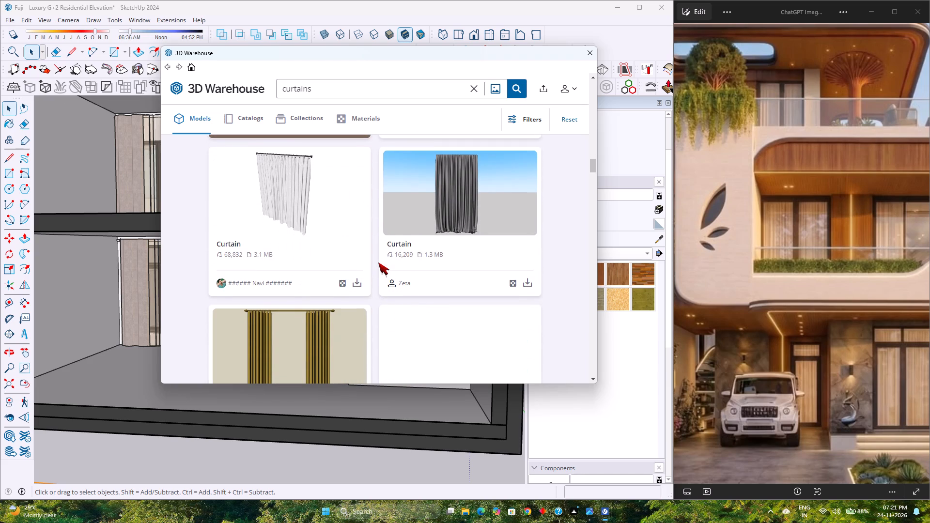
scroll(378, 262, down, 10)
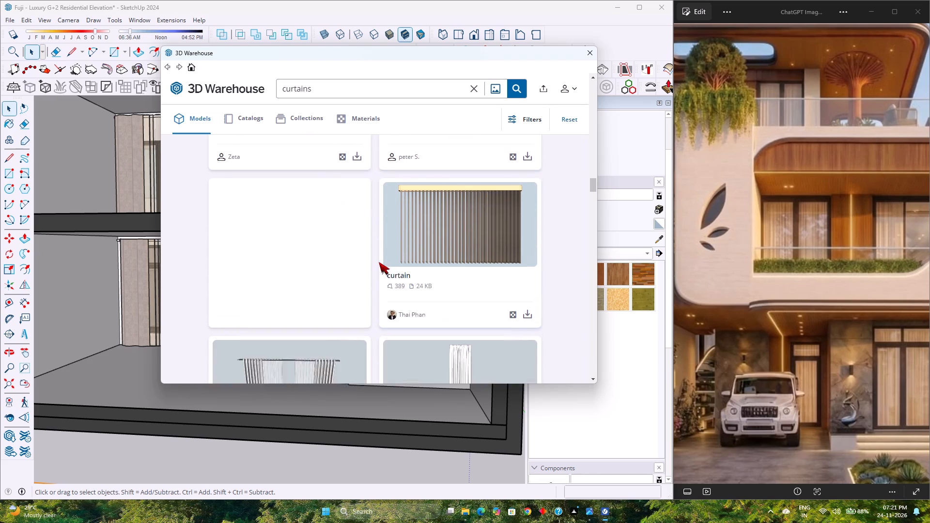
scroll(379, 262, down, 9)
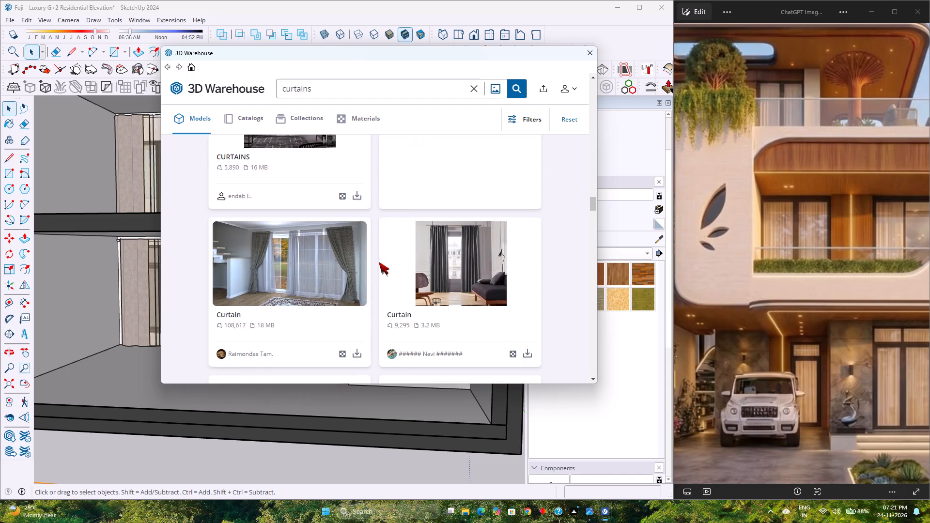
scroll(379, 262, down, 9)
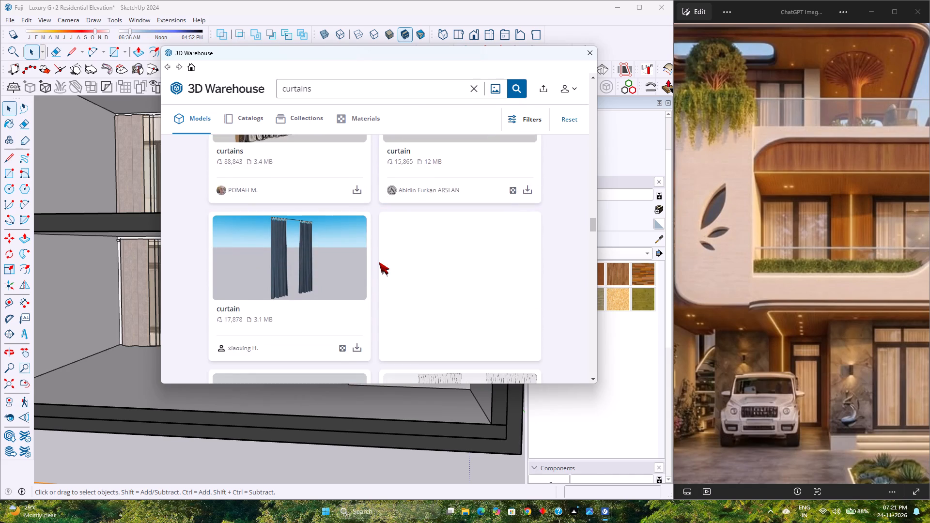
scroll(379, 262, down, 8)
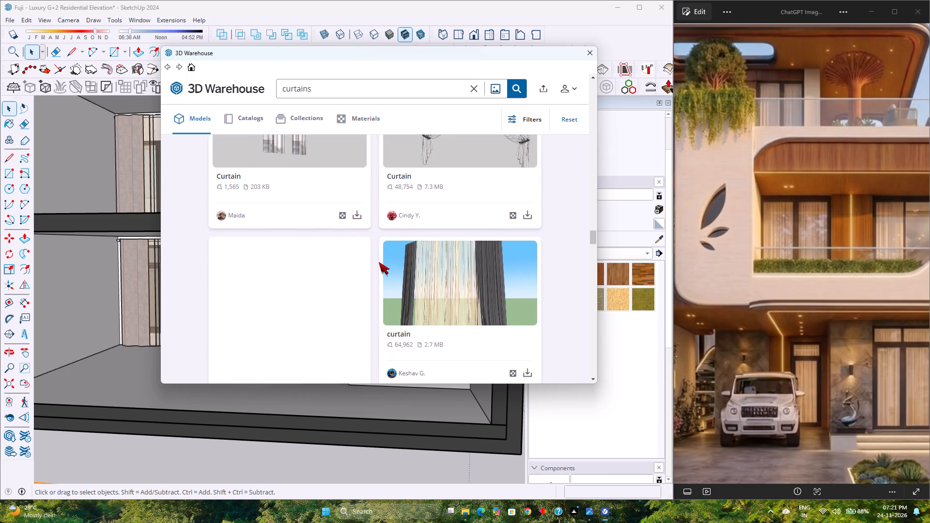
scroll(379, 262, down, 5)
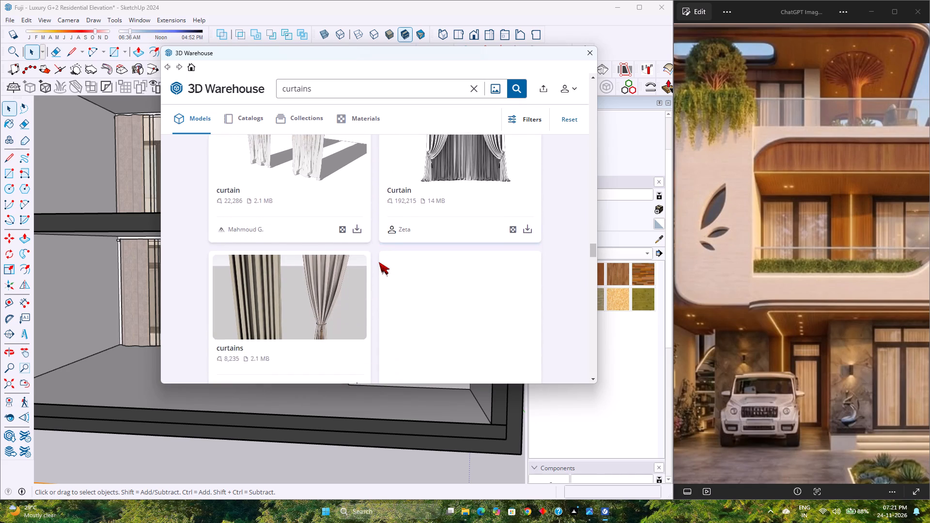
scroll(379, 262, down, 10)
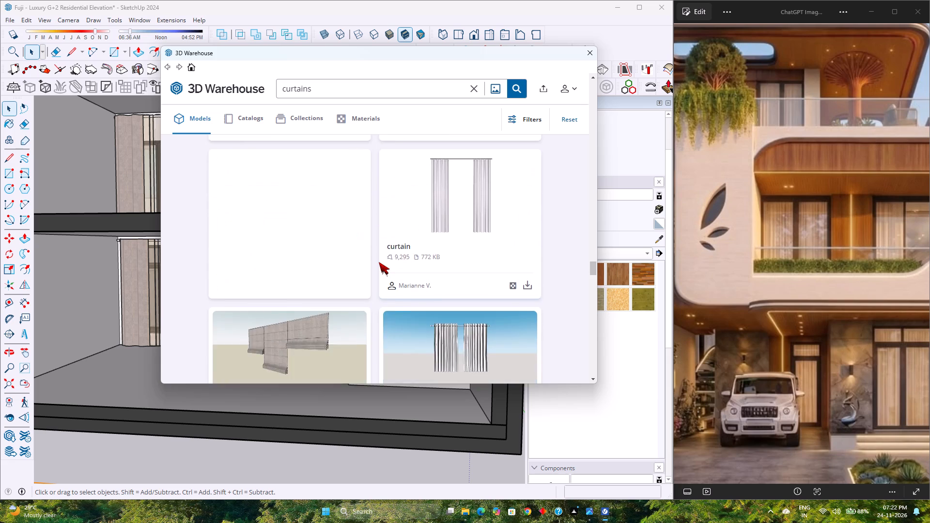
scroll(379, 262, down, 10)
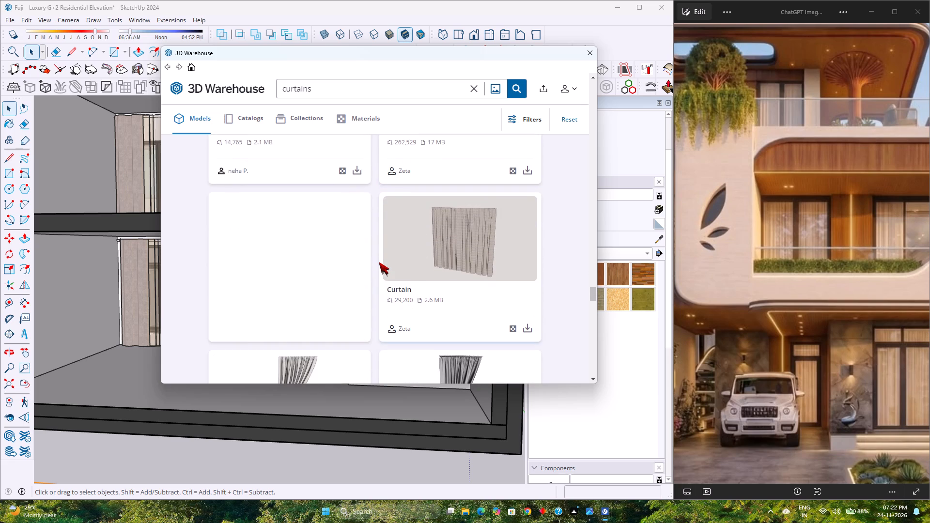
scroll(379, 262, down, 9)
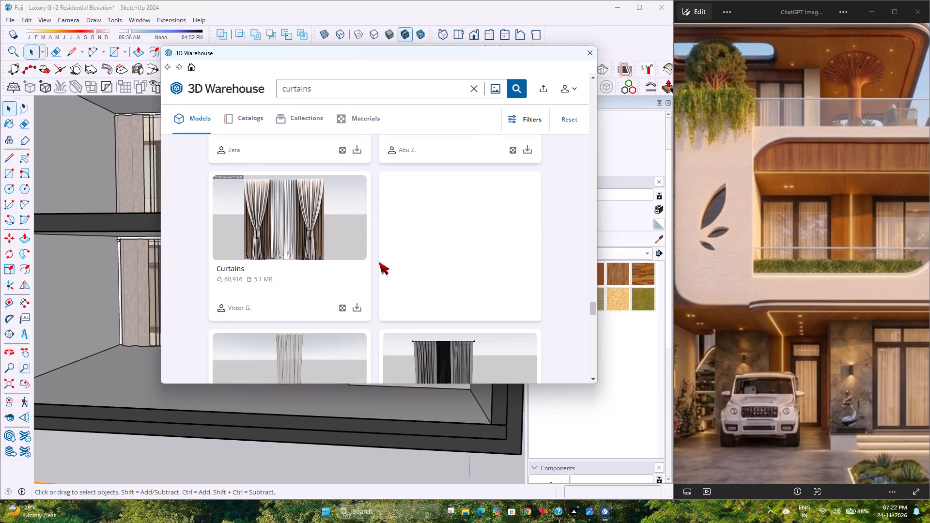
scroll(379, 262, down, 8)
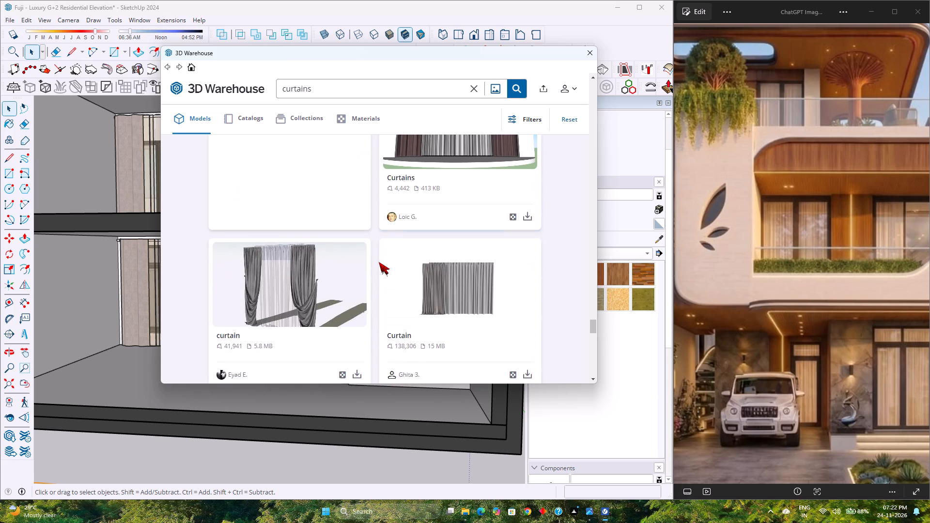
scroll(379, 262, down, 2)
scroll(379, 262, up, 4)
scroll(379, 262, down, 6)
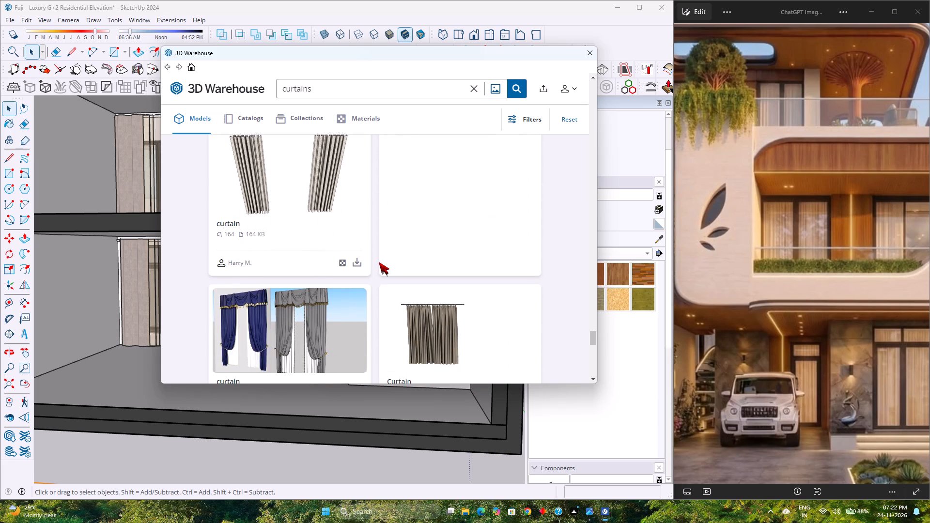
scroll(379, 262, down, 9)
scroll(379, 262, up, 3)
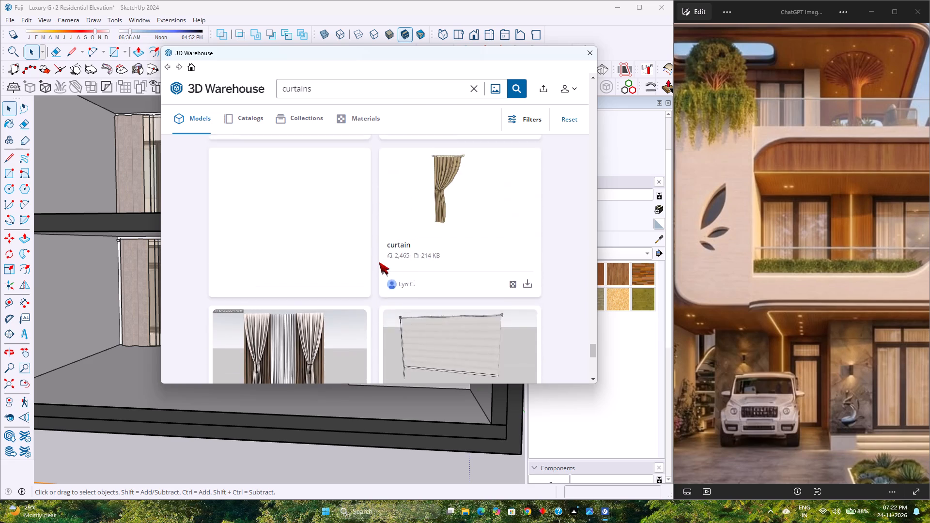
scroll(379, 262, up, 4)
scroll(379, 262, down, 10)
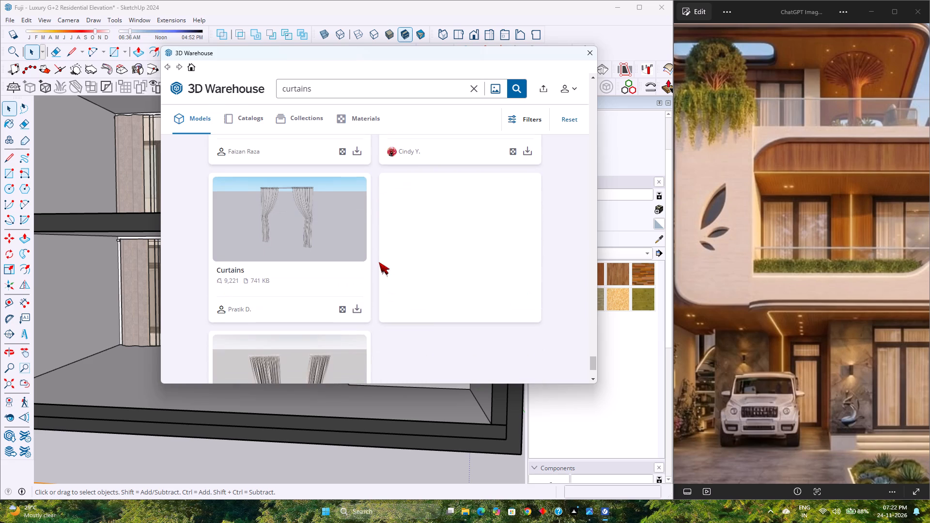
Look through further "curtains" models in 3D Warehouse for a plain curtain design suited to the ground-floor door.
scroll(379, 262, down, 5)
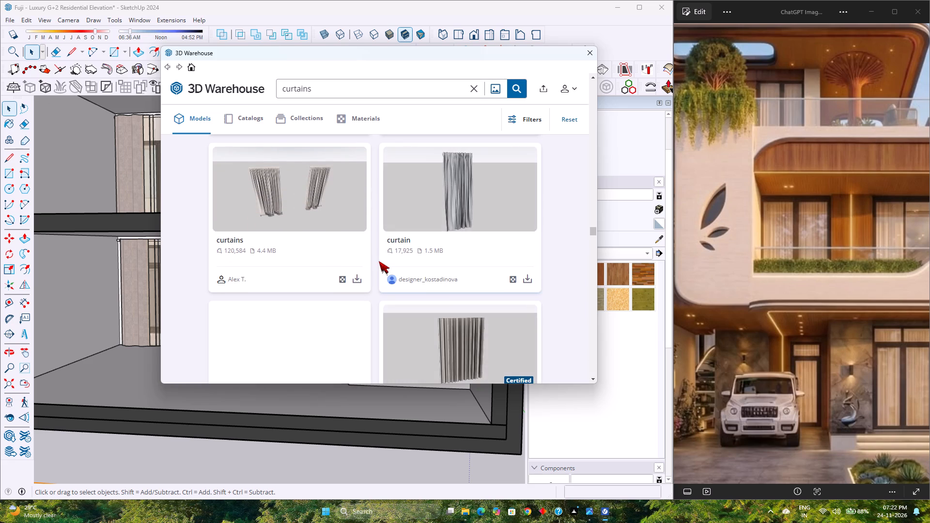
scroll(379, 261, down, 5)
scroll(379, 261, up, 3)
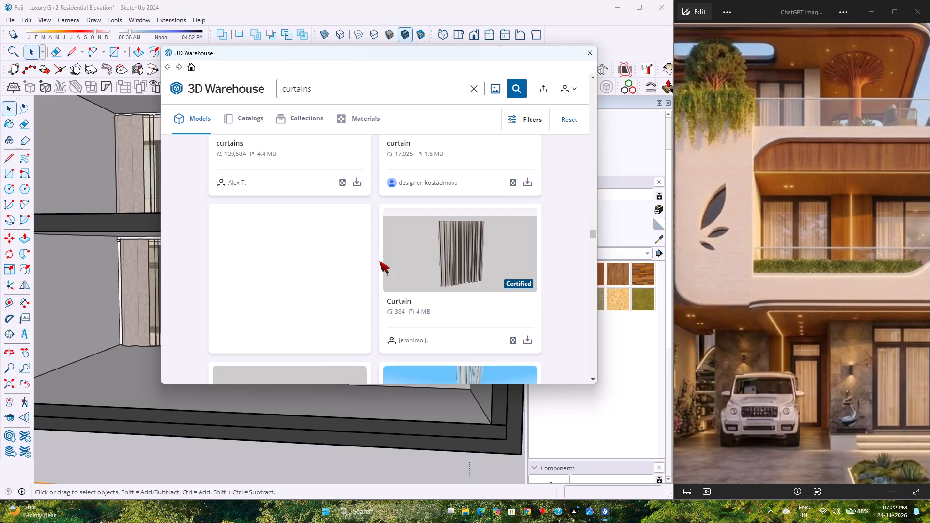
scroll(432, 295, down, 7)
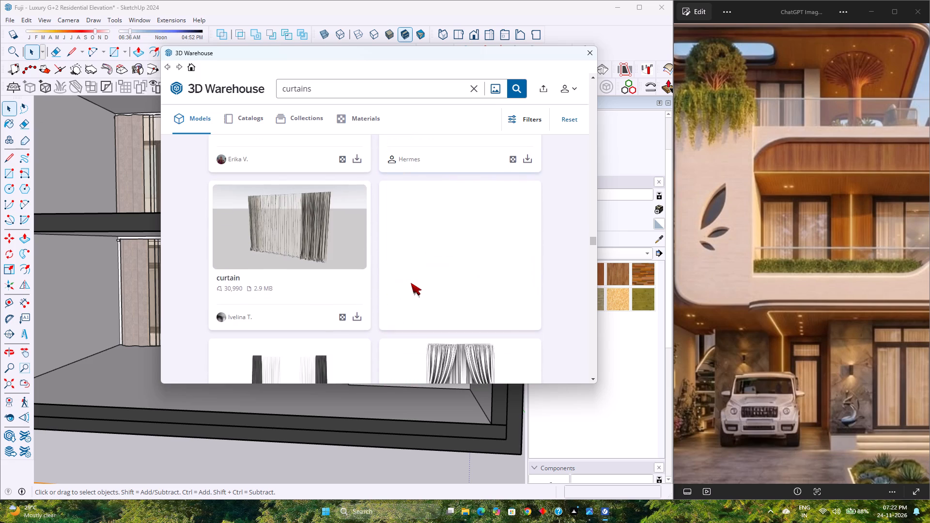
scroll(410, 282, down, 6)
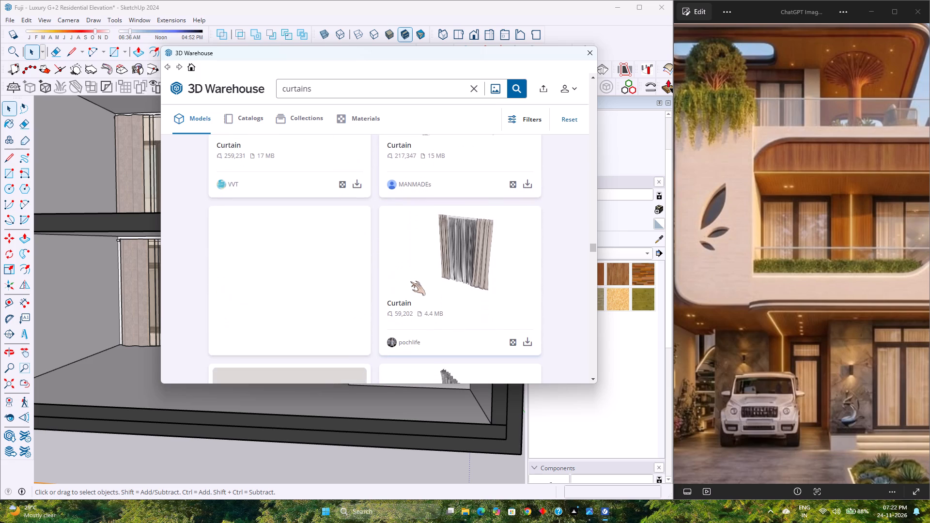
scroll(410, 281, down, 3)
scroll(410, 281, up, 3)
scroll(410, 281, down, 2)
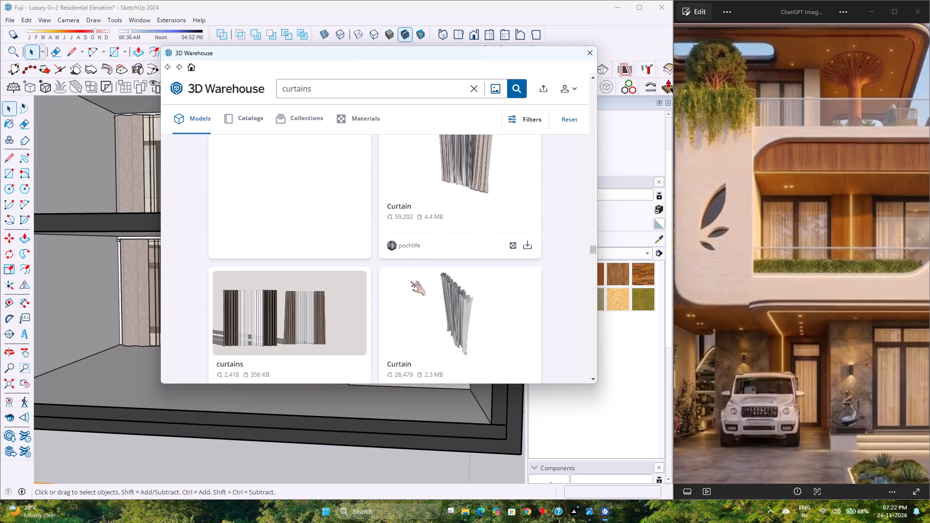
scroll(410, 281, down, 10)
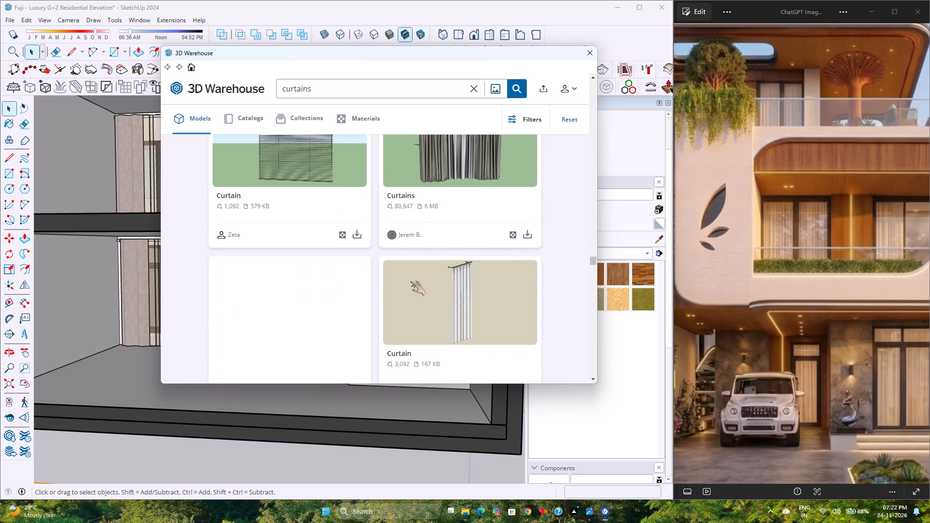
scroll(410, 281, down, 2)
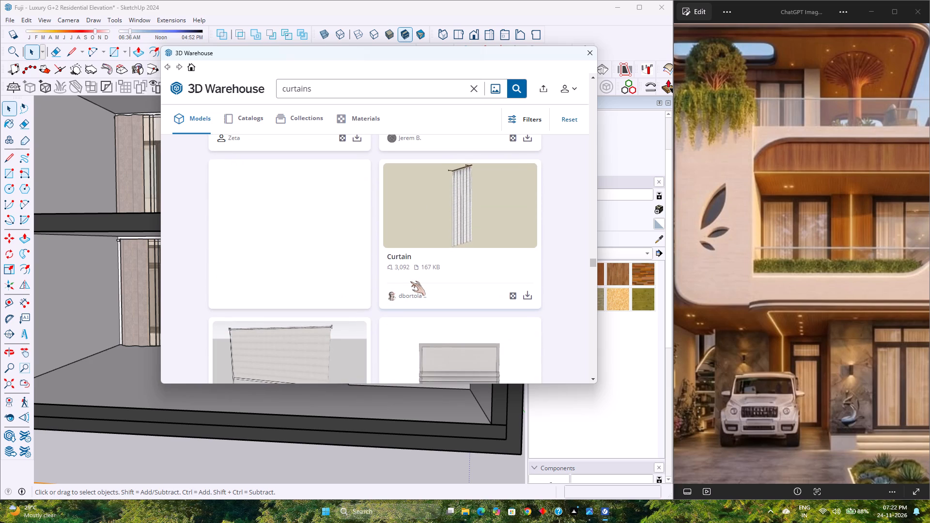
scroll(410, 281, down, 2)
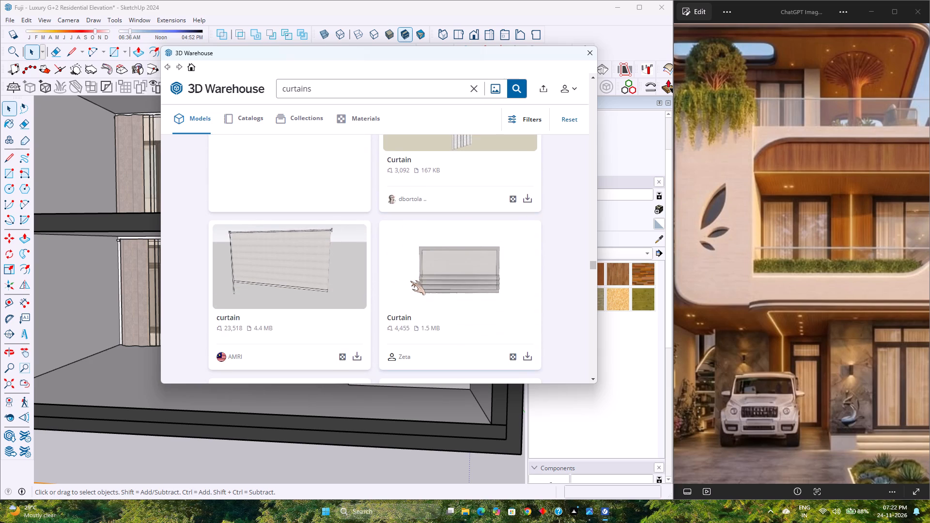
scroll(410, 281, down, 3)
scroll(410, 281, up, 7)
scroll(411, 279, down, 2)
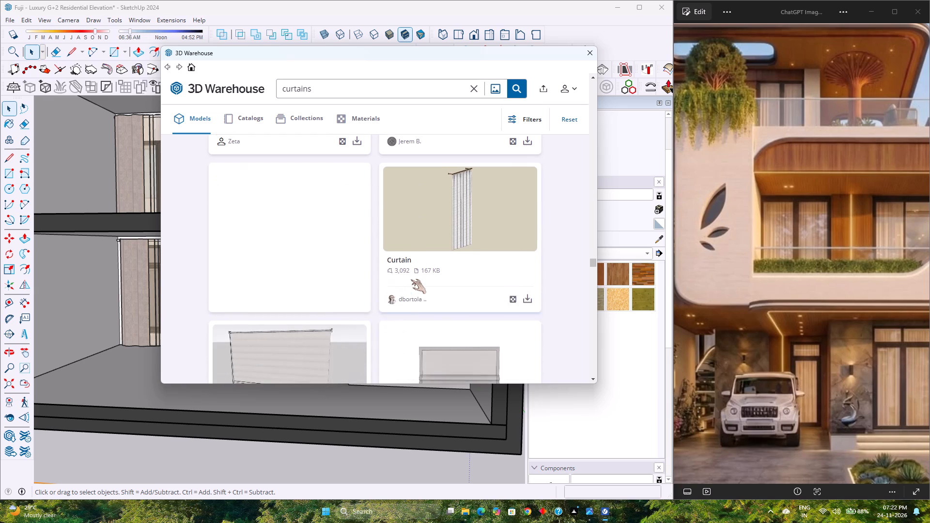
scroll(411, 279, up, 2)
scroll(411, 279, down, 10)
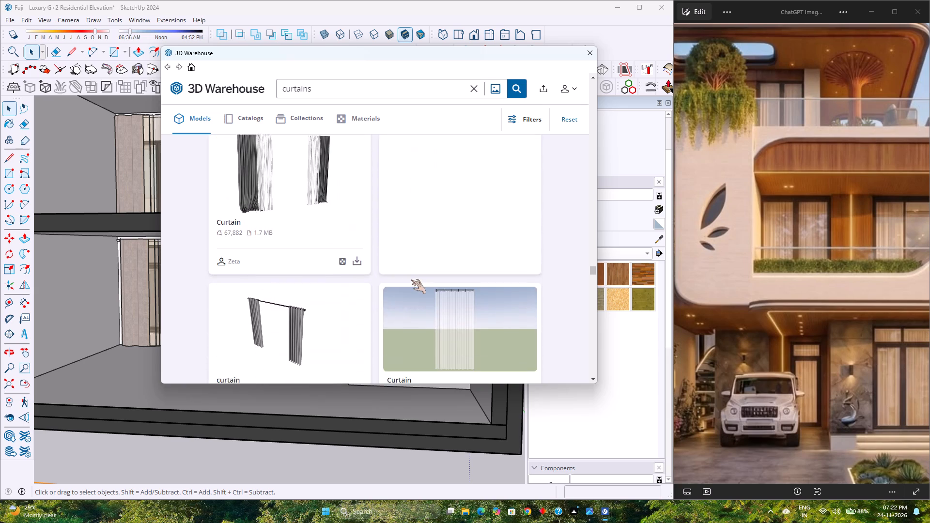
scroll(411, 279, down, 6)
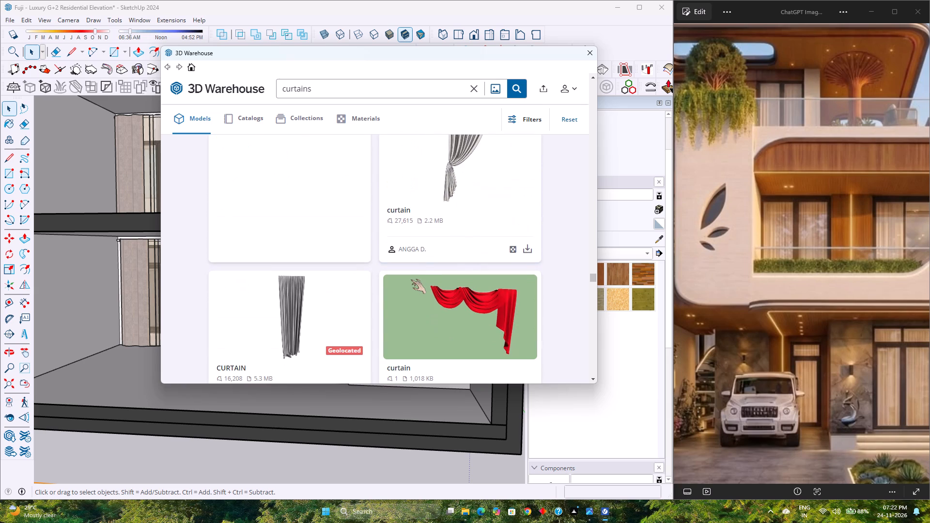
scroll(411, 279, down, 2)
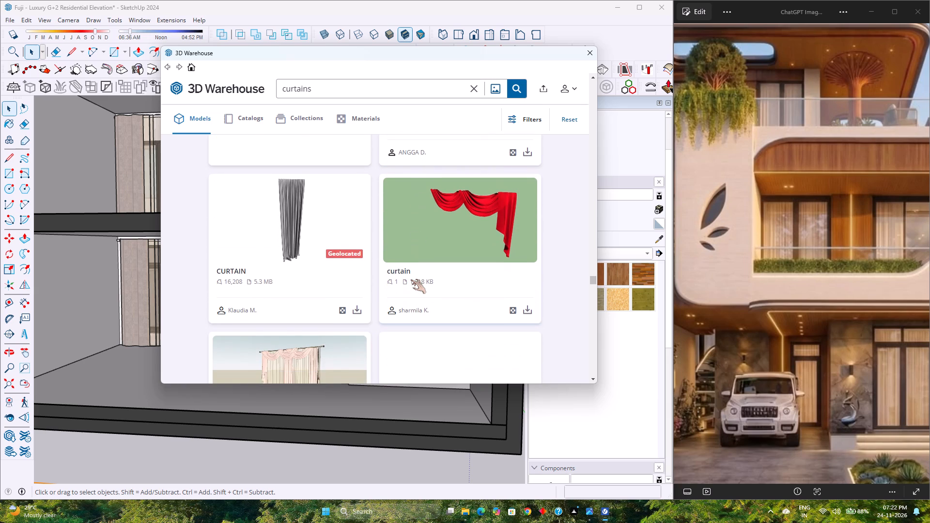
scroll(411, 279, down, 3)
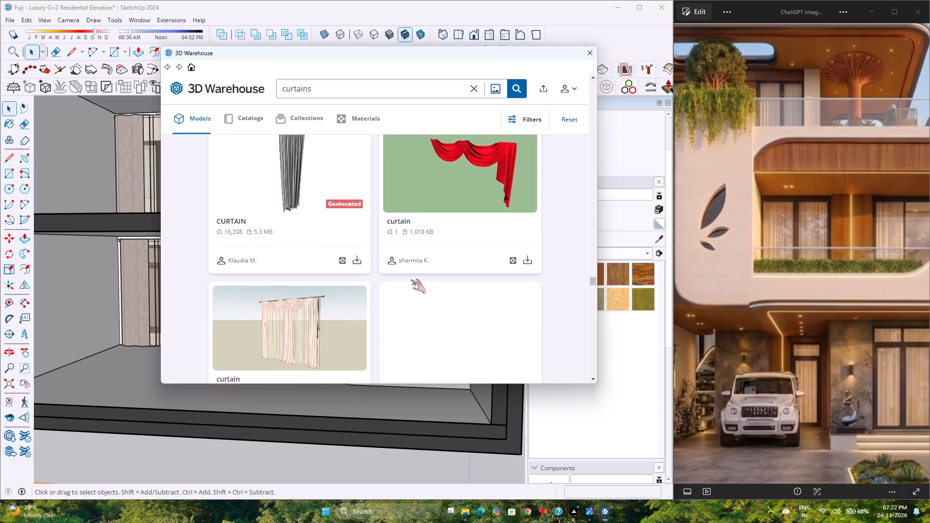
scroll(411, 279, down, 4)
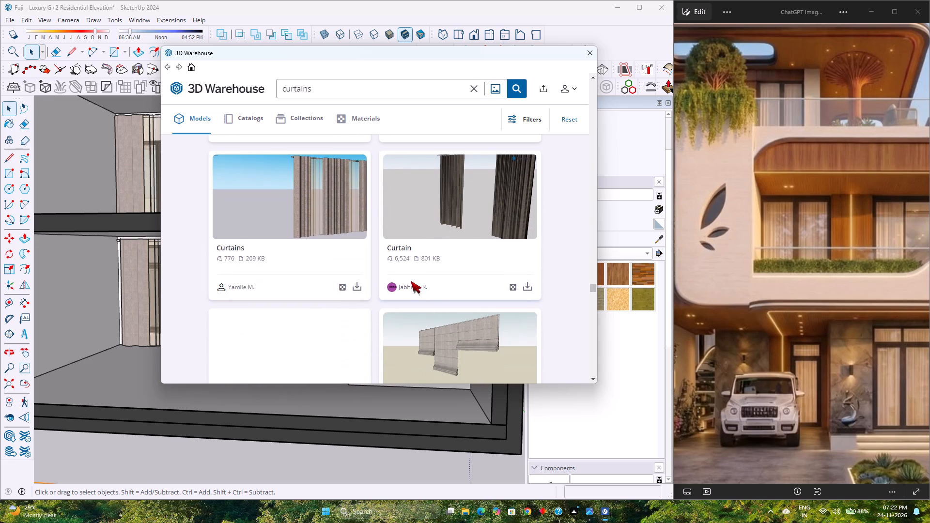
scroll(411, 281, down, 7)
scroll(411, 280, up, 1)
scroll(411, 280, down, 2)
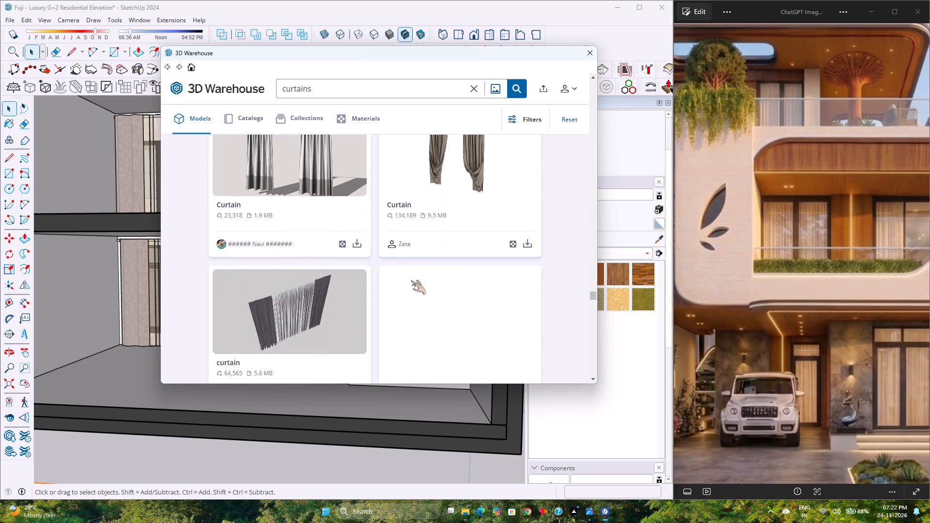
scroll(411, 280, up, 2)
scroll(411, 280, down, 6)
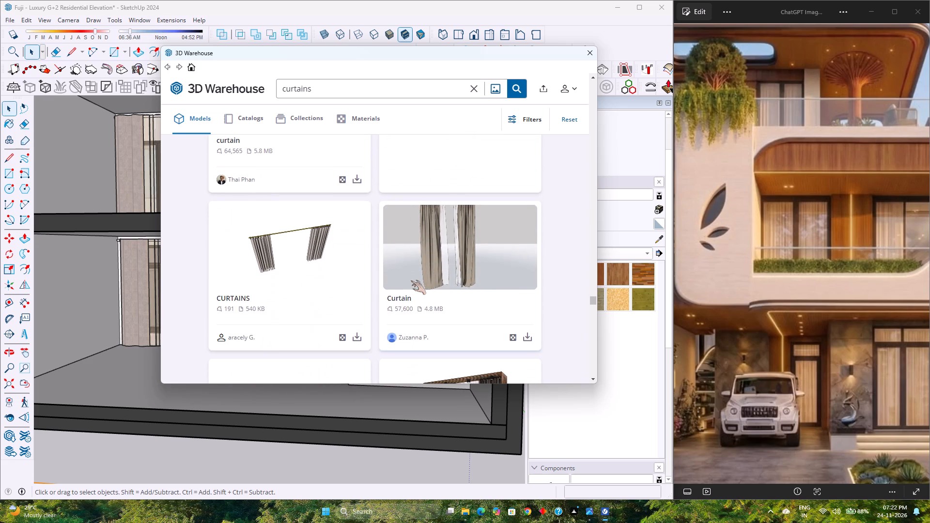
scroll(411, 280, down, 9)
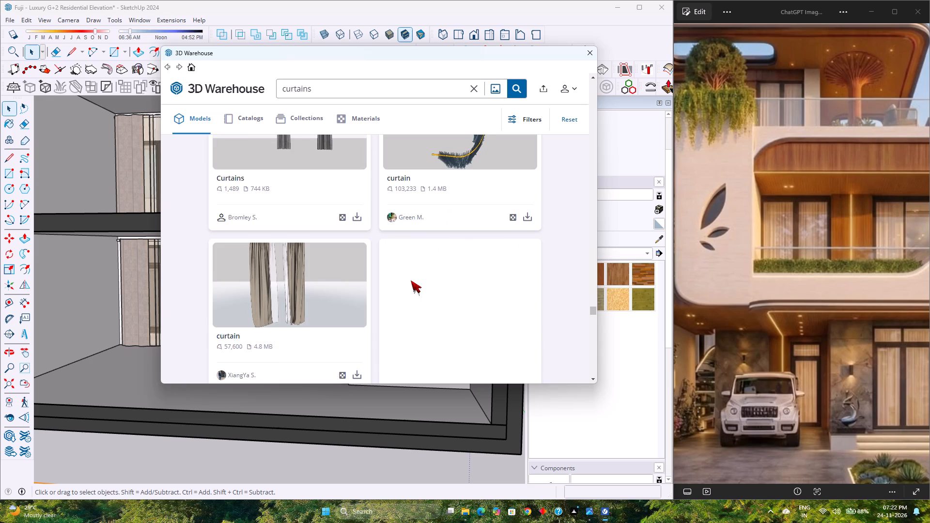
scroll(411, 280, down, 7)
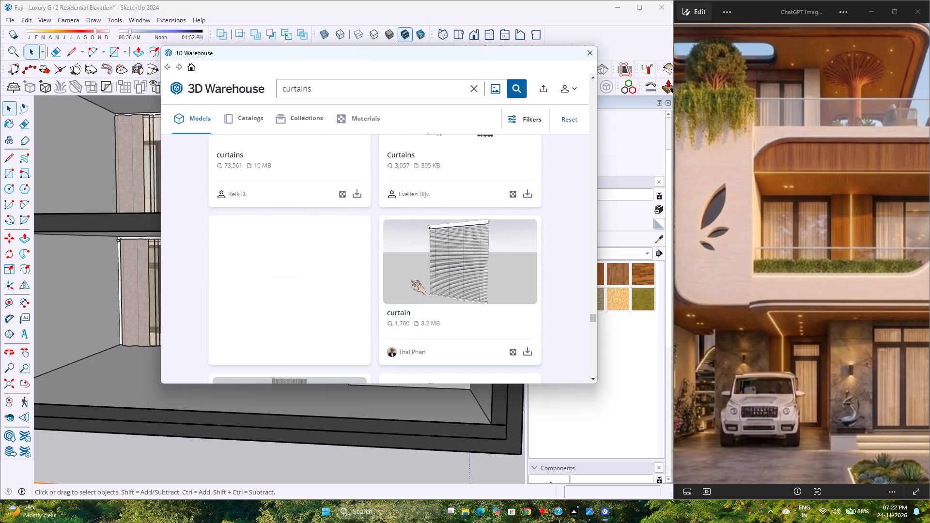
scroll(411, 280, down, 6)
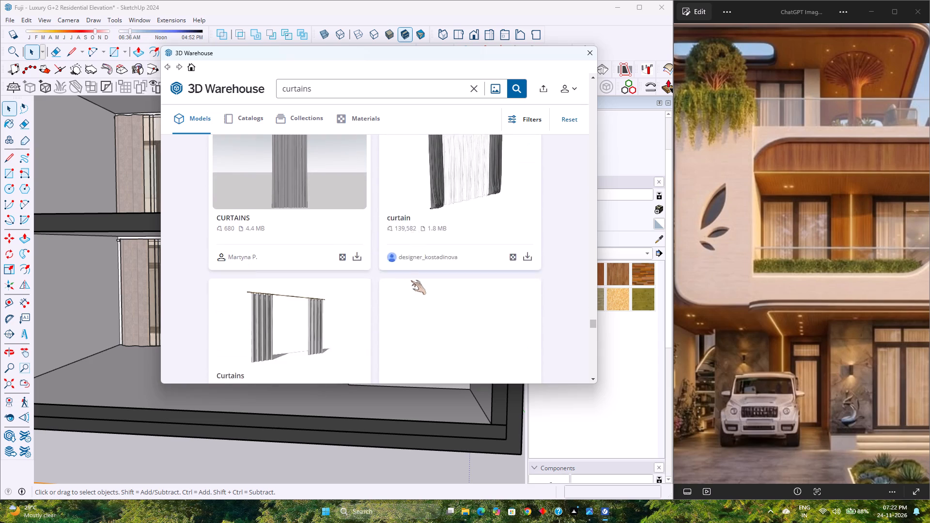
scroll(411, 280, down, 13)
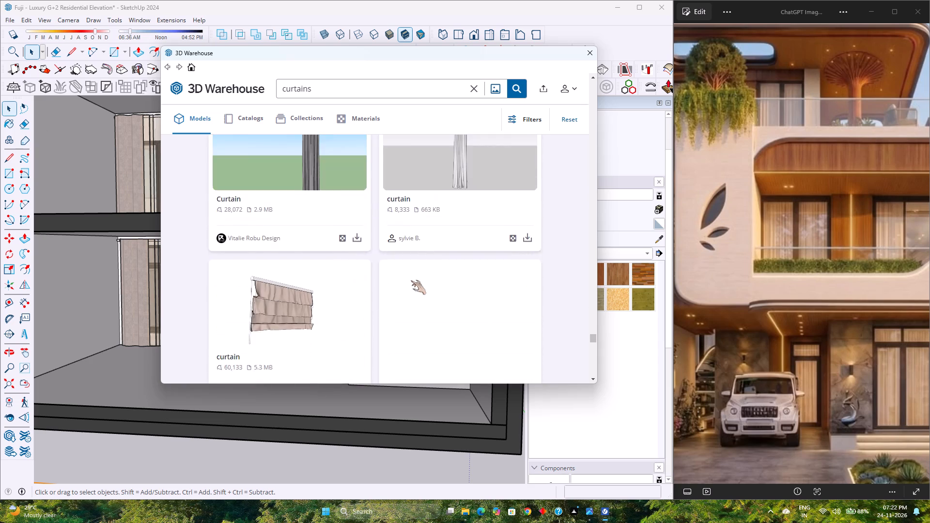
scroll(411, 280, up, 5)
scroll(388, 277, down, 4)
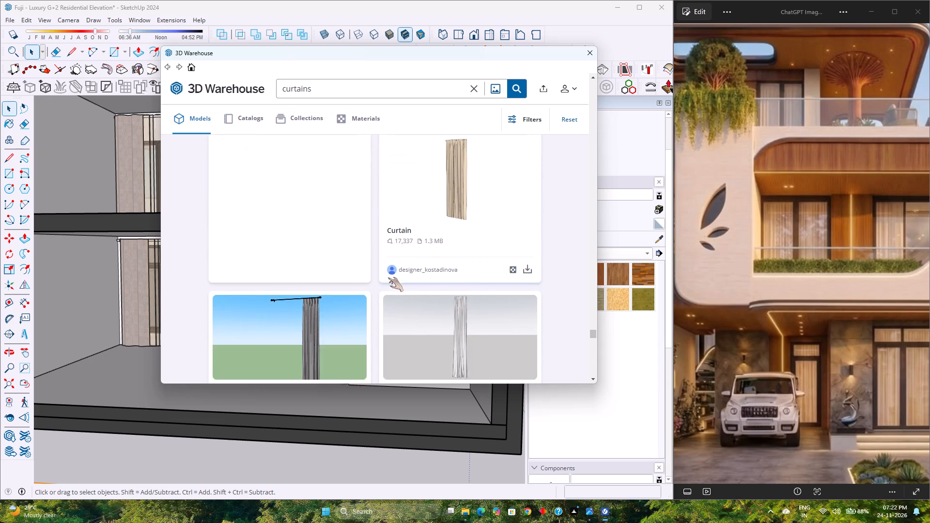
scroll(388, 280, up, 2)
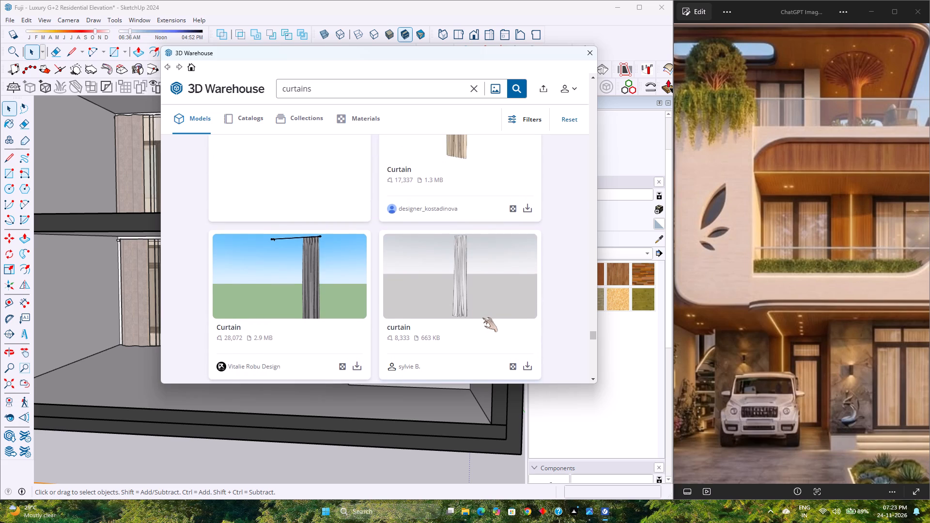
scroll(482, 318, down, 1)
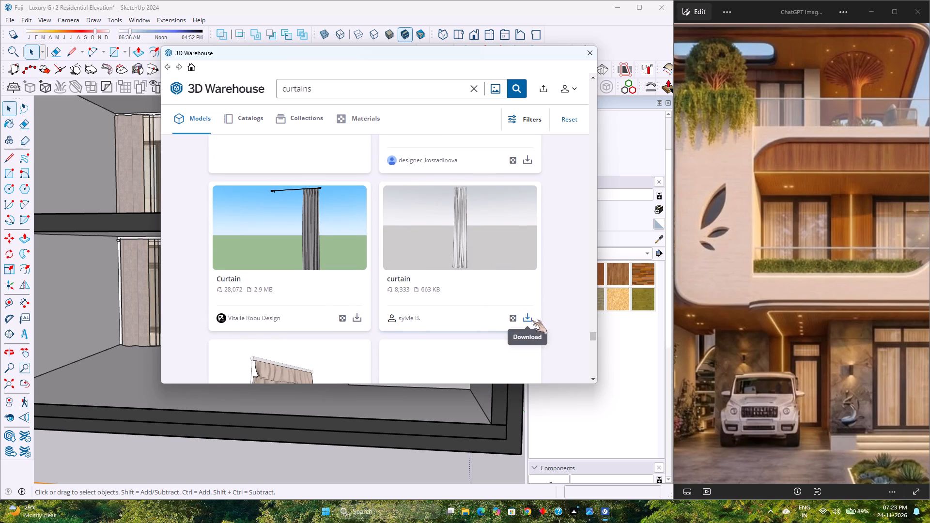
Load the beige single-panel "Curtain" model (1.3 MB) and place it on the white wall beside the ground-floor door.
scroll(490, 296, up, 3)
click(528, 306)
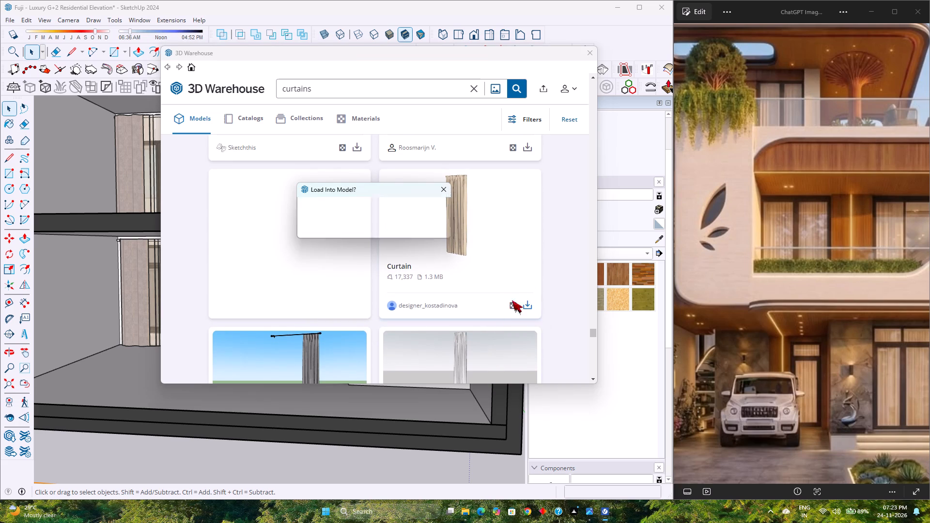
click(356, 231)
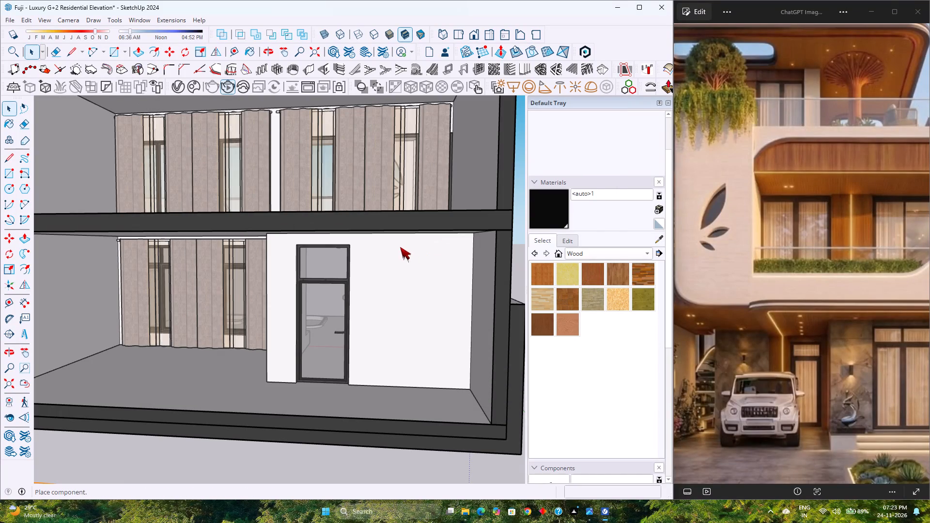
click(383, 373)
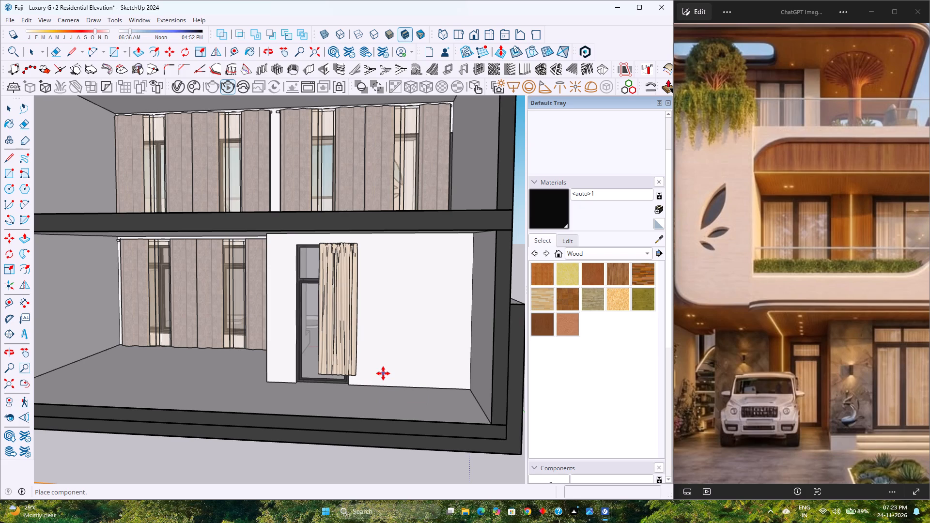
Scale the beige curtain's width along the red axis by about 2.00 so it spans the whole ground-floor door opening.
scroll(366, 309, up, 7)
middle_drag(336, 342, 354, 345)
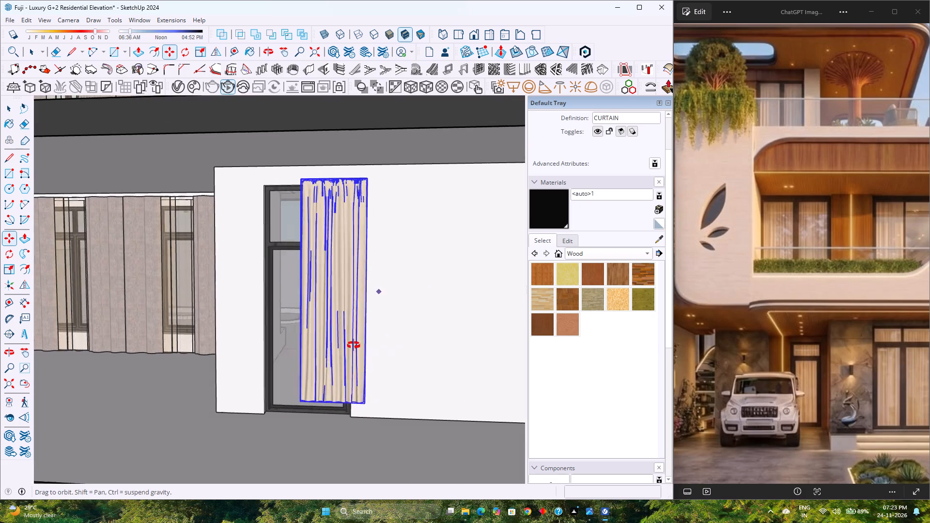
middle_drag(354, 345, 511, 350)
scroll(359, 257, up, 2)
key(s)
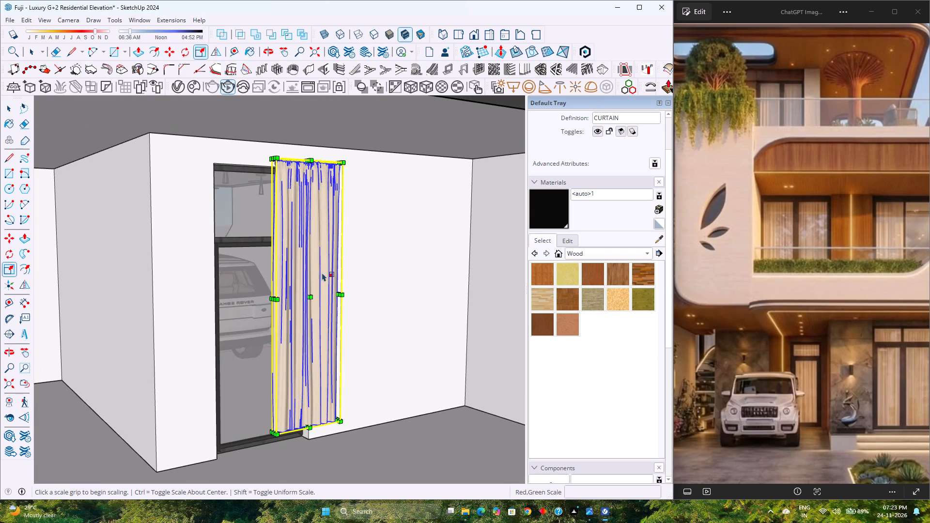
scroll(279, 299, up, 12)
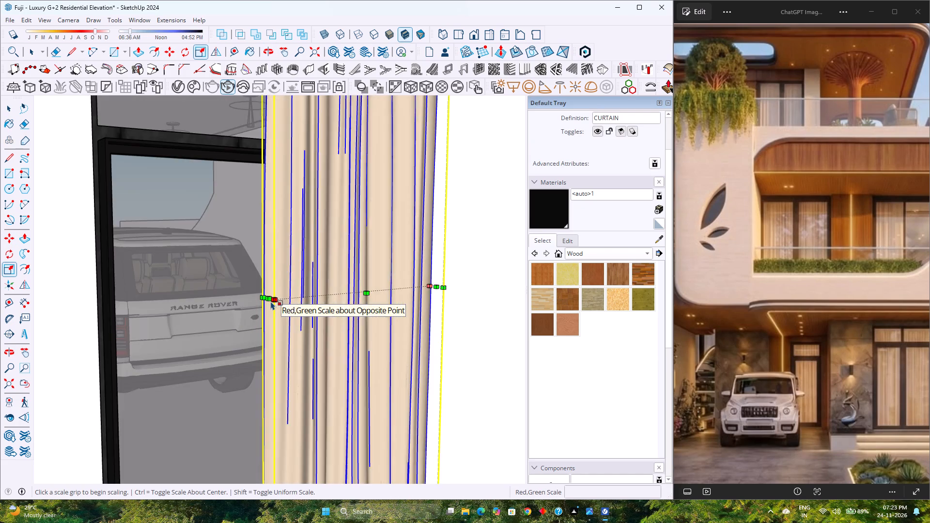
scroll(271, 301, up, 1)
click(269, 296)
scroll(269, 296, down, 6)
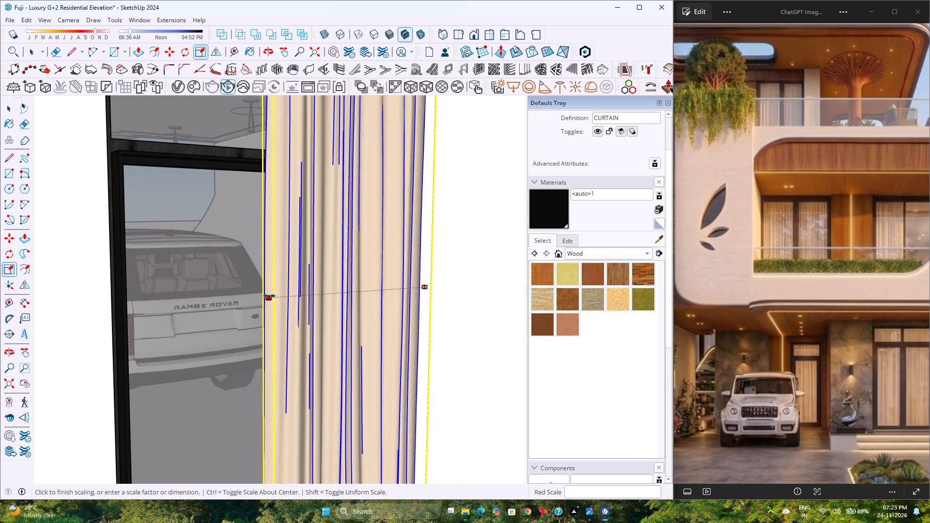
scroll(269, 296, down, 12)
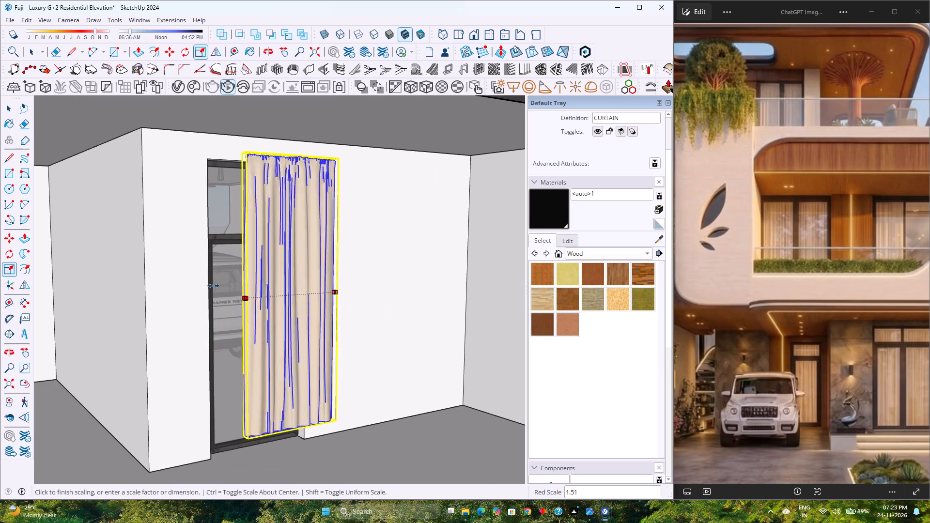
click(200, 283)
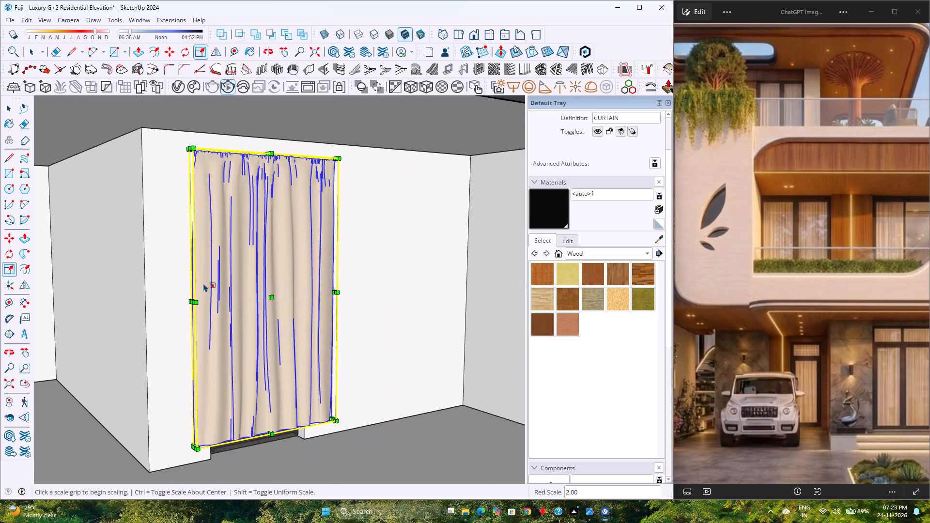
Scale the beige curtain's height by about 1.03, extending its bottom edge down towards the floor.
click(264, 434)
click(264, 442)
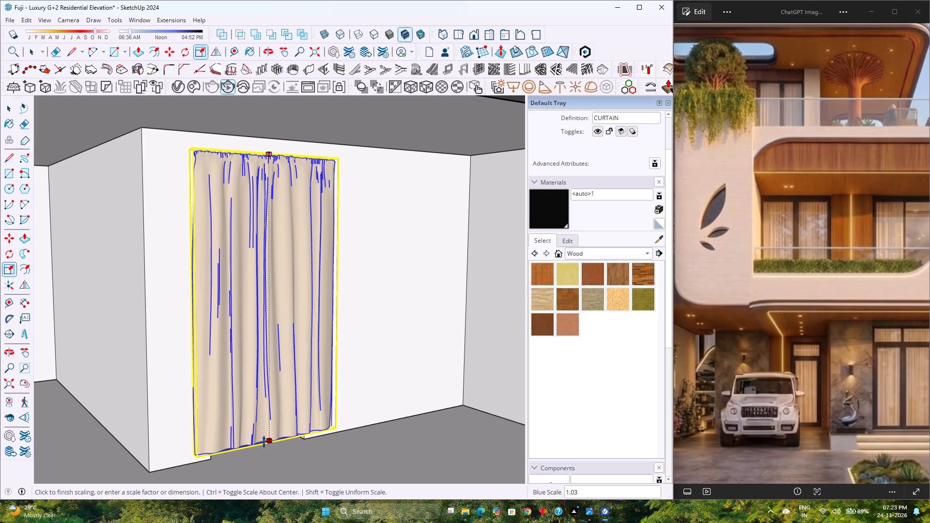
Move the scaled beige curtain slightly by its top corner to fine-tune its position over the ground-floor door opening.
key(m)
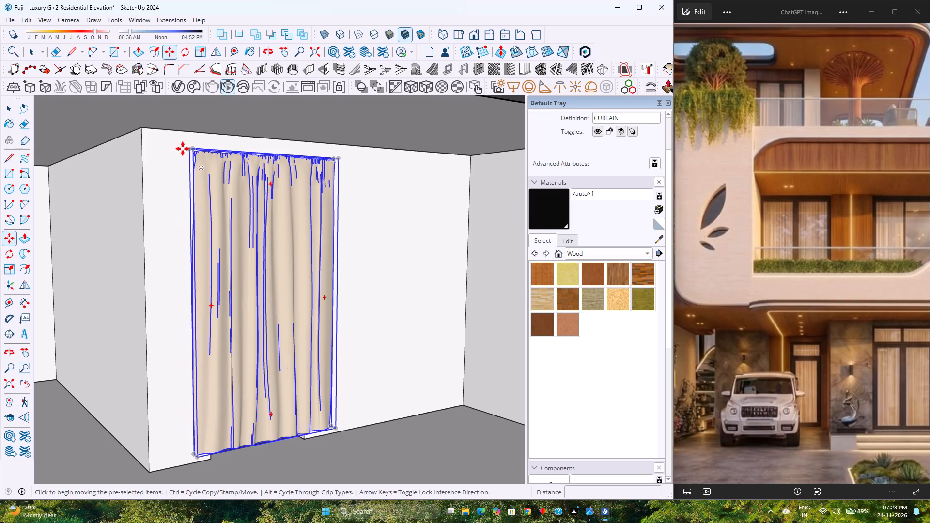
click(187, 150)
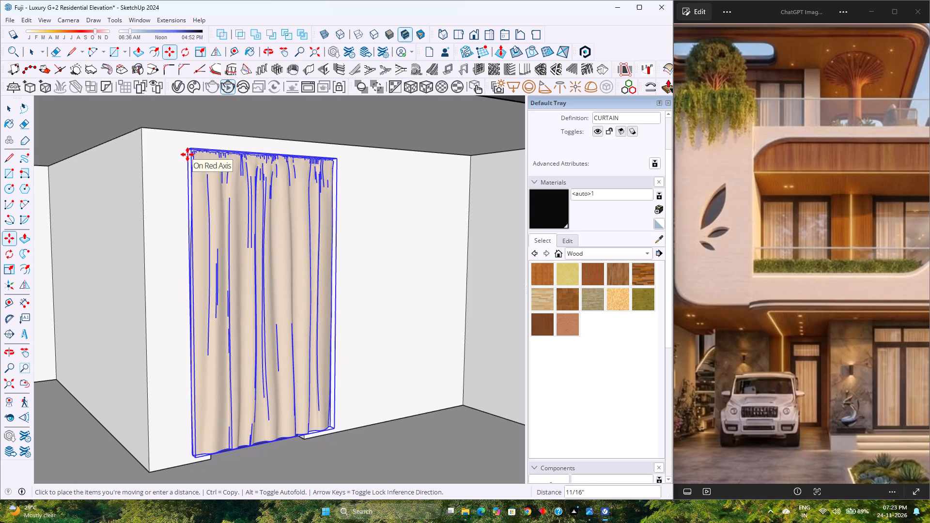
scroll(187, 154, up, 14)
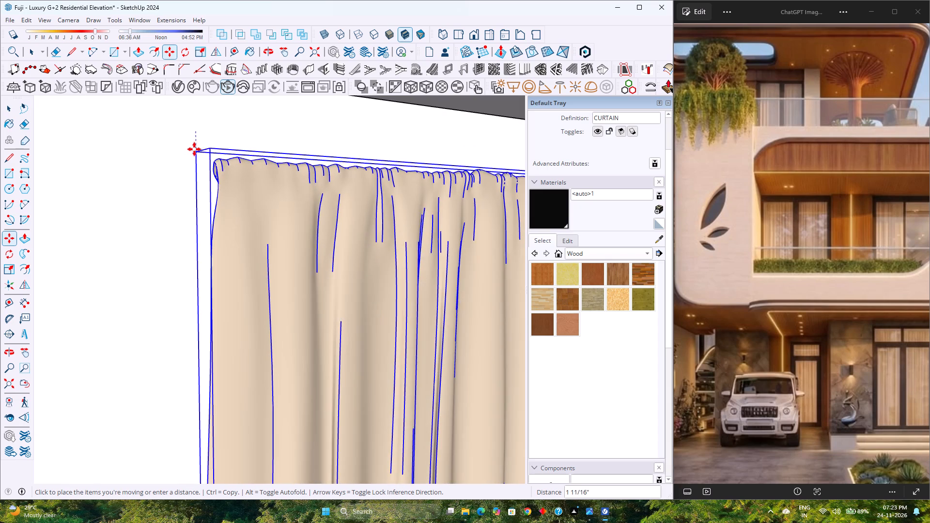
click(199, 146)
scroll(185, 179, down, 4)
key(space)
scroll(185, 179, down, 2)
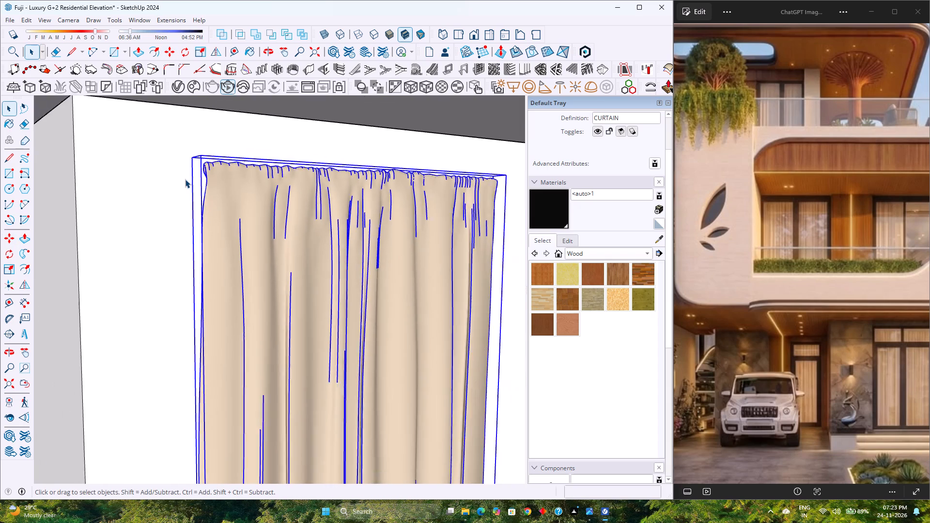
scroll(185, 179, down, 20)
scroll(185, 179, down, 2)
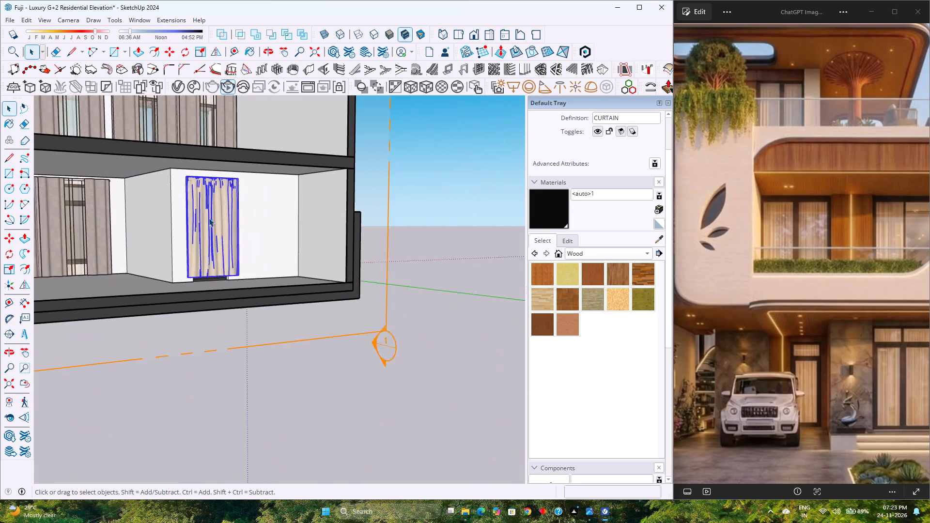
Delete section plane 1 that cuts through the back of the house.
click(288, 357)
click(284, 329)
scroll(299, 361, down, 5)
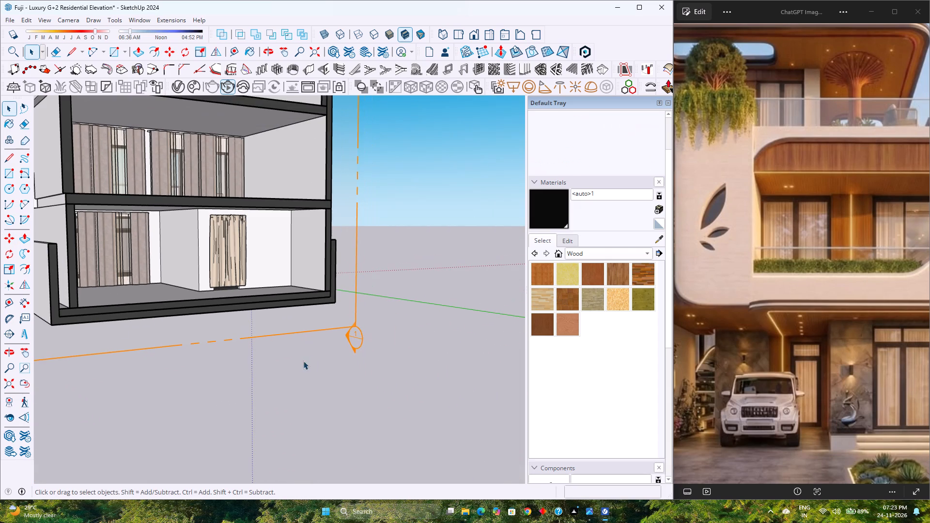
click(343, 347)
click(361, 343)
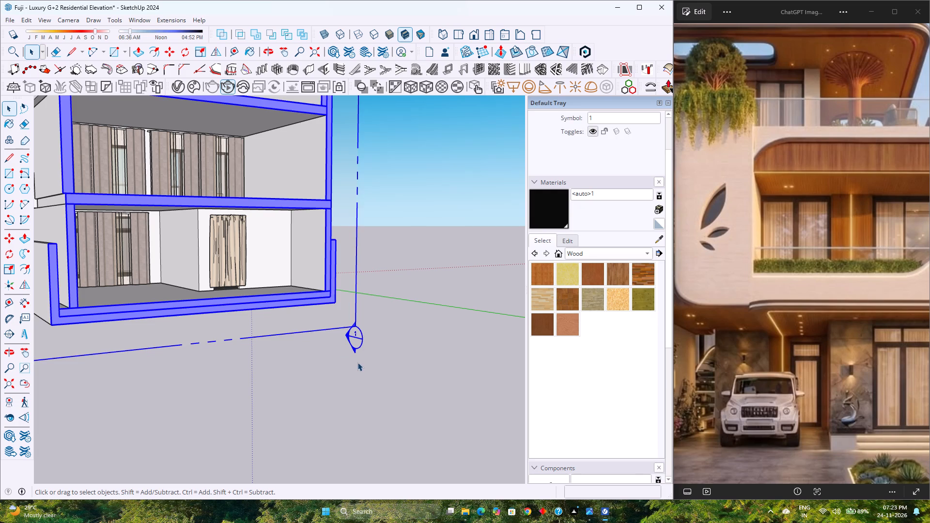
key(Delete)
scroll(328, 367, down, 3)
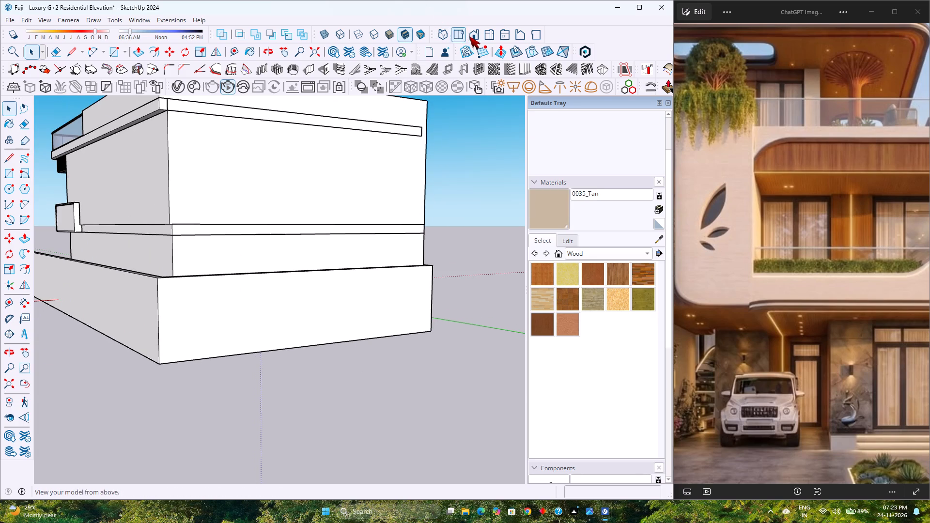
Show the whole house from the front and save the model.
click(470, 36)
scroll(279, 360, up, 3)
middle_drag(279, 354, 281, 335)
scroll(281, 335, down, 3)
scroll(281, 335, up, 4)
scroll(281, 335, down, 4)
key(ctrl+s)
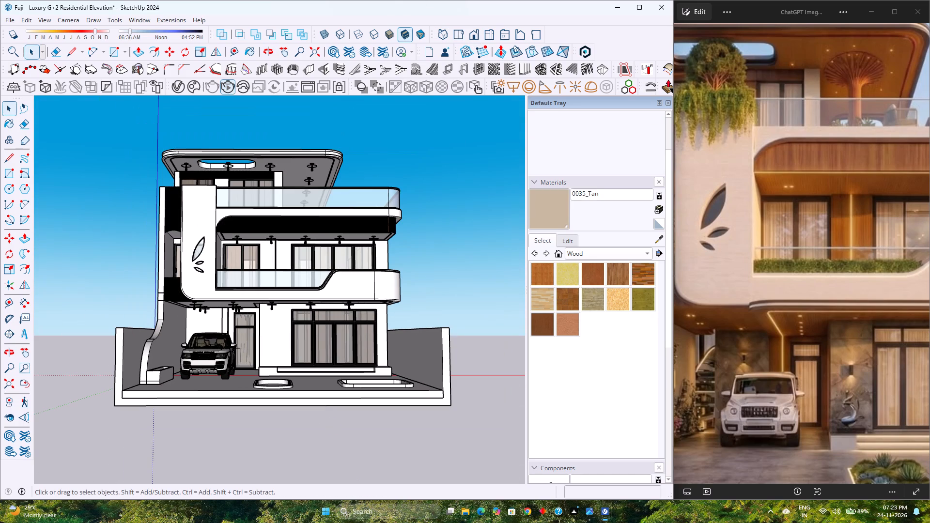
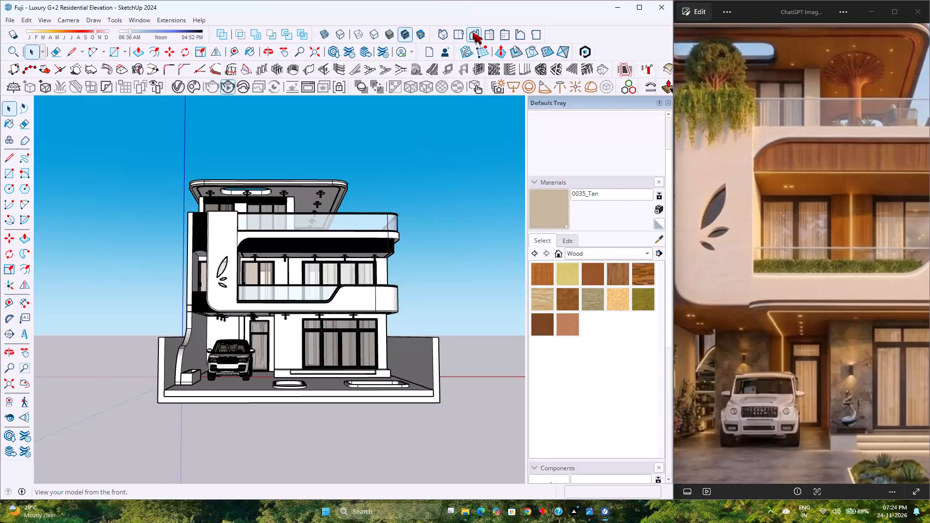
Examine the full front elevation of the house in the standard front view, from the roof slab to the front yard.
click(472, 32)
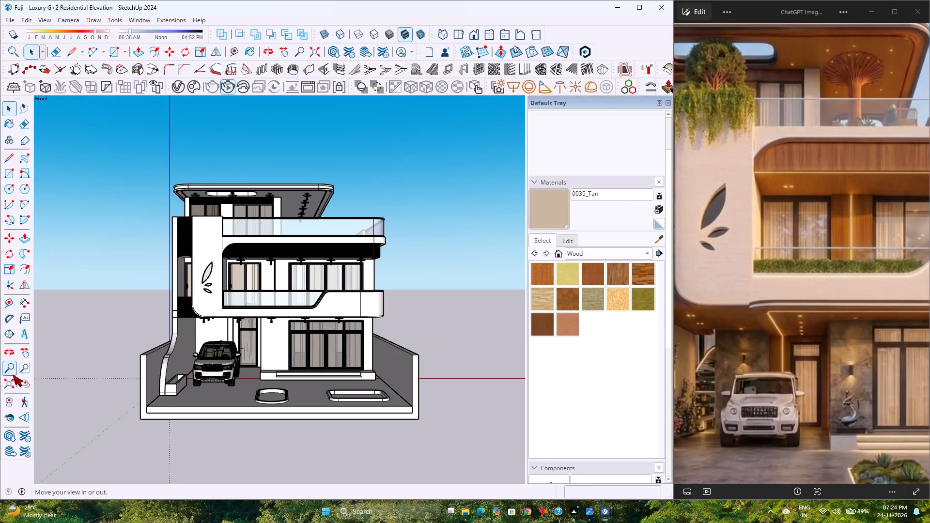
click(9, 382)
scroll(260, 392, down, 3)
scroll(260, 392, up, 3)
scroll(260, 392, down, 3)
scroll(260, 392, up, 3)
scroll(260, 392, down, 3)
scroll(260, 392, up, 3)
scroll(260, 392, down, 3)
scroll(260, 392, up, 3)
scroll(260, 392, down, 3)
scroll(260, 392, up, 3)
scroll(260, 392, down, 4)
scroll(260, 392, up, 3)
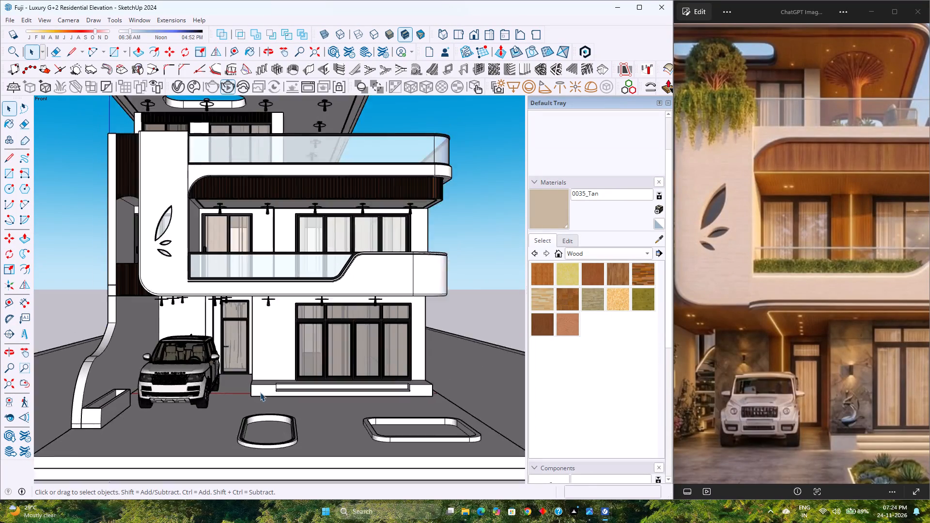
scroll(260, 392, down, 4)
scroll(260, 392, up, 4)
scroll(260, 392, down, 4)
scroll(260, 392, up, 4)
scroll(260, 392, down, 4)
scroll(260, 392, up, 4)
scroll(260, 392, down, 4)
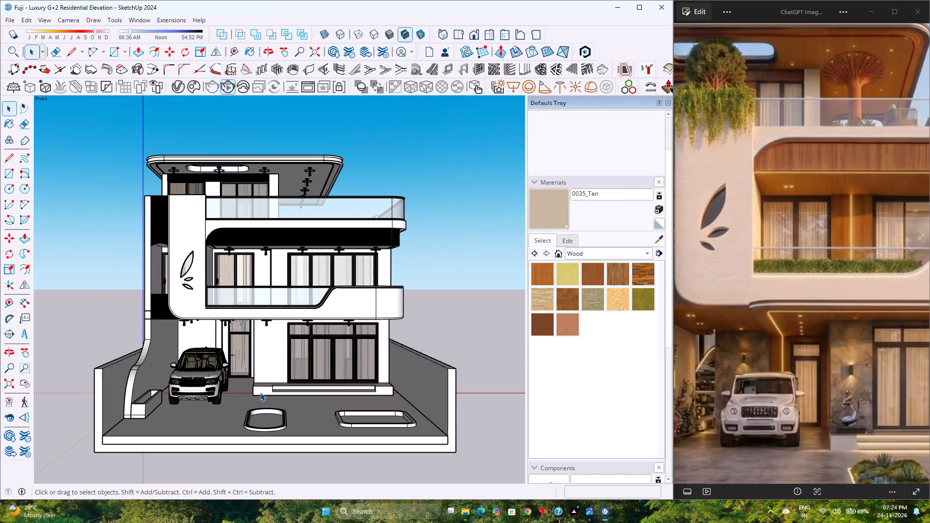
scroll(260, 392, up, 4)
scroll(260, 392, down, 4)
scroll(260, 391, up, 4)
scroll(260, 391, down, 4)
scroll(260, 391, up, 2)
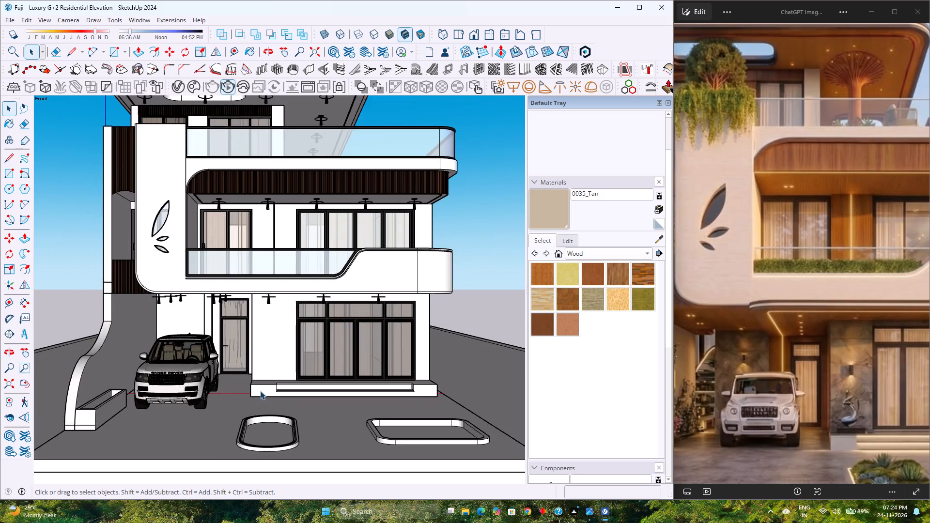
scroll(260, 391, up, 1)
scroll(260, 391, down, 3)
scroll(260, 391, up, 3)
scroll(260, 391, down, 3)
scroll(260, 389, up, 2)
scroll(260, 387, down, 2)
scroll(260, 387, up, 2)
scroll(260, 387, down, 3)
scroll(260, 387, up, 3)
scroll(260, 387, down, 3)
scroll(260, 387, up, 3)
scroll(260, 387, down, 4)
scroll(260, 387, up, 3)
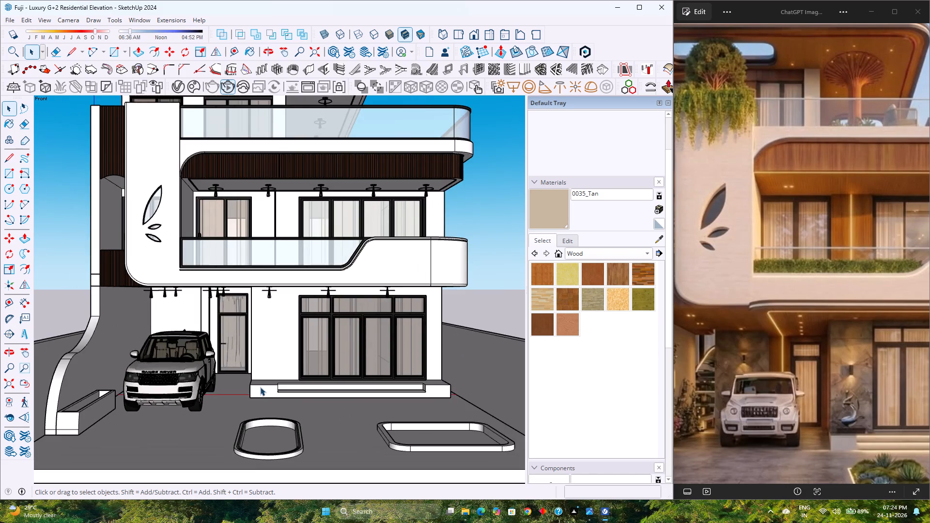
scroll(260, 387, down, 2)
scroll(260, 387, up, 3)
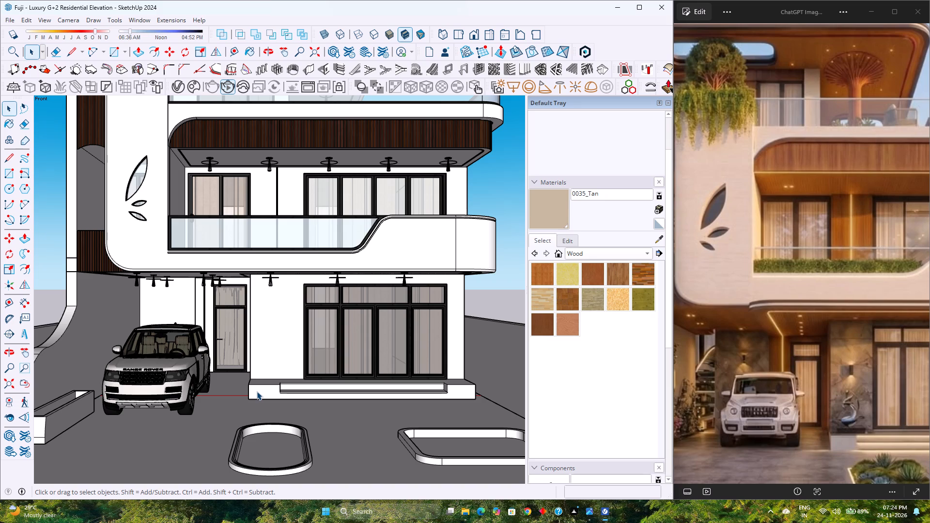
scroll(247, 310, up, 1)
scroll(247, 310, down, 5)
scroll(247, 310, up, 5)
scroll(247, 310, down, 4)
scroll(247, 310, up, 3)
scroll(247, 310, down, 4)
scroll(247, 310, up, 4)
scroll(247, 310, down, 4)
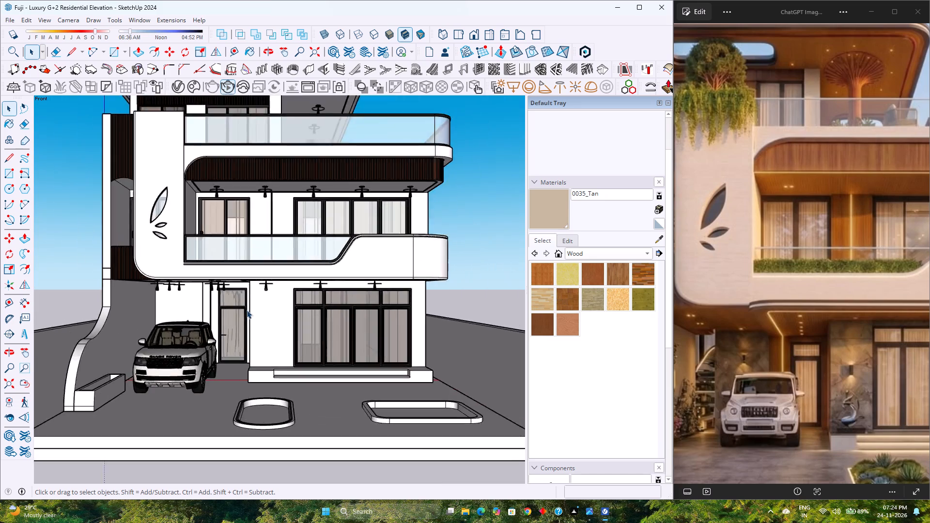
Examine the ground-floor entrance door and large front window with their curtains up close, beside the parked car.
scroll(247, 310, up, 4)
scroll(247, 310, down, 4)
scroll(247, 310, up, 3)
scroll(247, 310, down, 3)
scroll(247, 310, up, 3)
scroll(247, 310, down, 4)
scroll(247, 309, up, 5)
scroll(247, 309, down, 5)
scroll(247, 309, up, 3)
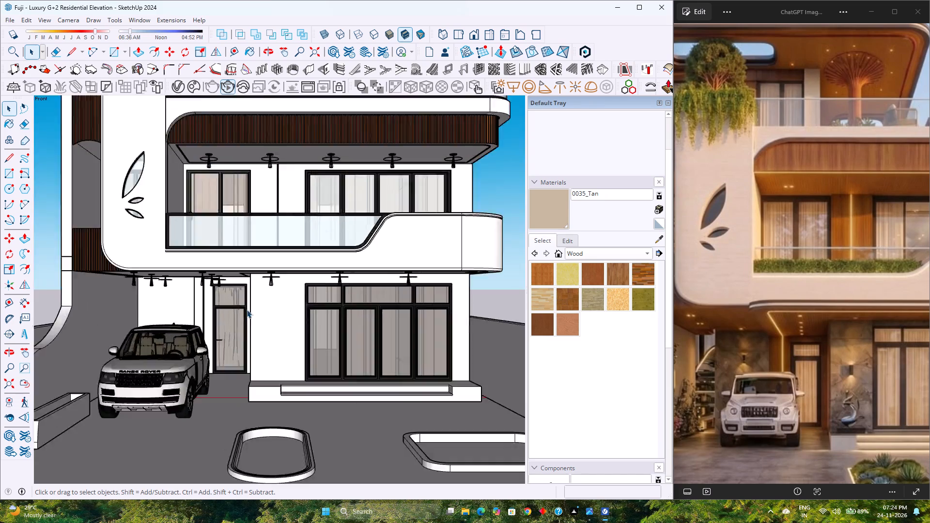
scroll(247, 309, up, 1)
scroll(247, 309, down, 3)
scroll(247, 309, up, 3)
scroll(247, 309, down, 4)
scroll(247, 309, up, 4)
scroll(247, 309, down, 4)
scroll(247, 309, up, 4)
scroll(247, 309, down, 4)
scroll(247, 309, up, 4)
scroll(247, 309, down, 4)
scroll(247, 309, up, 4)
scroll(247, 309, down, 8)
scroll(247, 309, up, 4)
scroll(247, 309, down, 4)
scroll(247, 309, up, 4)
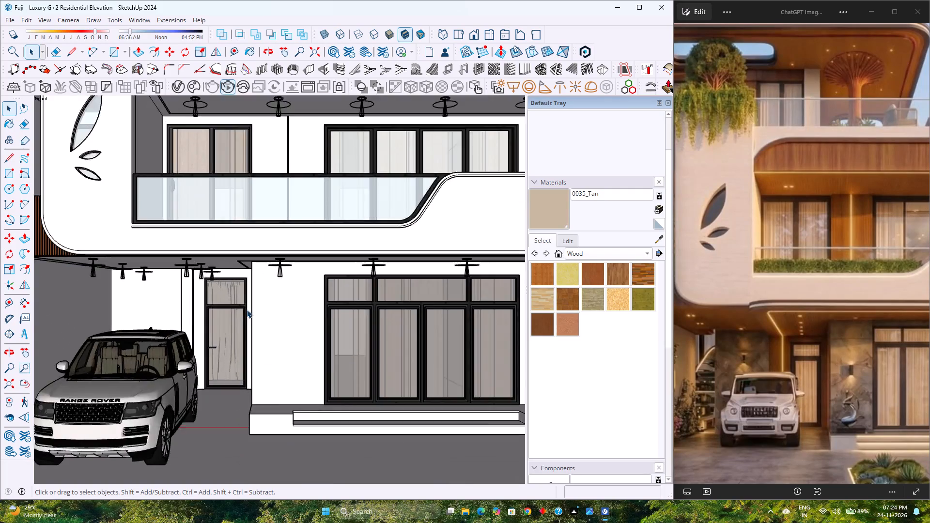
scroll(247, 309, down, 4)
scroll(247, 309, up, 4)
scroll(247, 309, down, 4)
scroll(247, 309, up, 4)
scroll(247, 309, down, 4)
scroll(247, 309, up, 3)
scroll(247, 309, down, 4)
scroll(247, 309, up, 4)
scroll(247, 309, down, 4)
scroll(247, 309, up, 2)
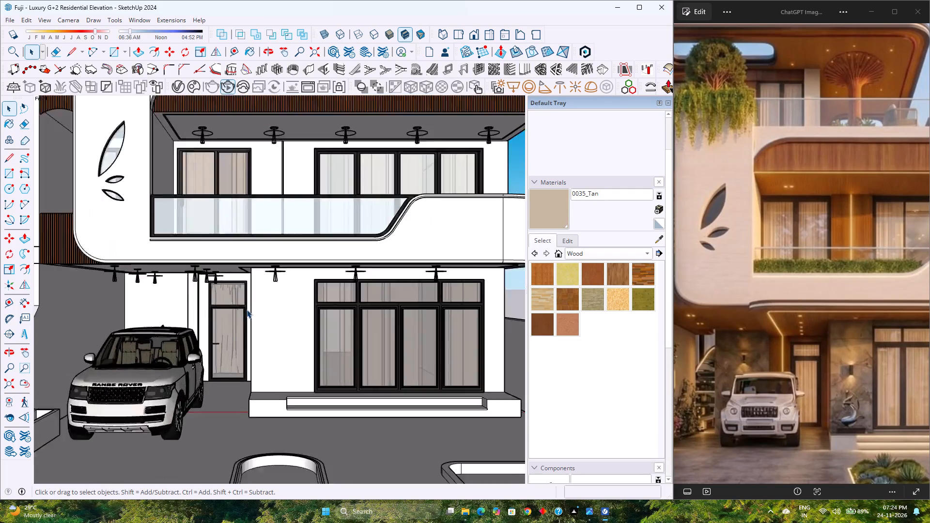
scroll(247, 309, up, 2)
scroll(247, 309, down, 4)
scroll(247, 309, up, 4)
scroll(247, 309, down, 4)
scroll(247, 309, up, 4)
scroll(247, 309, down, 4)
scroll(247, 309, up, 4)
scroll(247, 309, down, 4)
scroll(247, 309, up, 4)
scroll(247, 309, down, 4)
scroll(247, 309, up, 4)
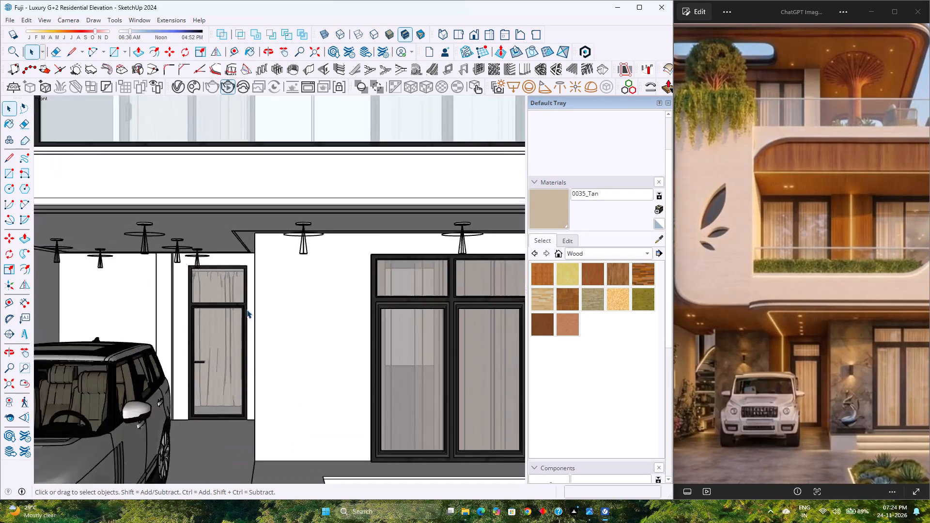
scroll(247, 309, down, 4)
scroll(247, 309, up, 4)
scroll(247, 309, down, 4)
scroll(247, 309, up, 4)
scroll(247, 309, down, 5)
scroll(247, 309, up, 4)
scroll(247, 309, down, 3)
scroll(247, 309, up, 3)
scroll(247, 309, down, 3)
scroll(247, 309, up, 3)
scroll(247, 309, down, 3)
scroll(247, 309, up, 3)
scroll(247, 309, down, 7)
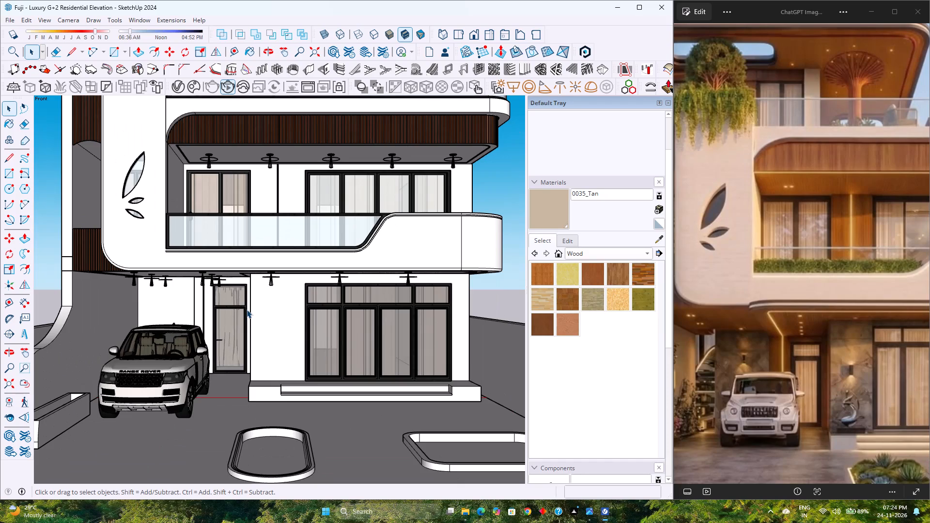
scroll(247, 309, up, 3)
scroll(247, 309, down, 3)
scroll(247, 309, up, 3)
scroll(247, 309, down, 4)
scroll(247, 309, up, 4)
scroll(247, 309, down, 1)
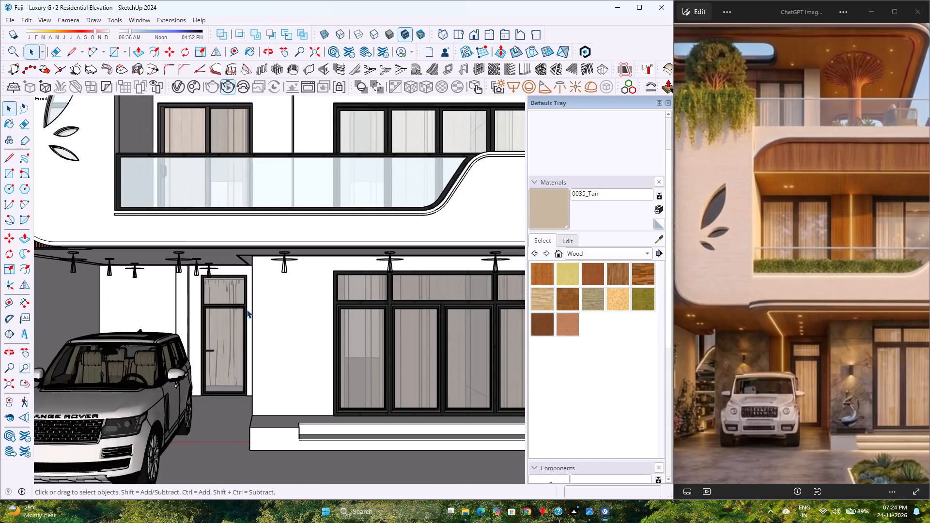
scroll(247, 309, down, 3)
scroll(247, 309, up, 4)
scroll(247, 309, down, 3)
scroll(247, 309, up, 3)
scroll(247, 309, down, 4)
scroll(247, 309, up, 3)
scroll(247, 309, down, 2)
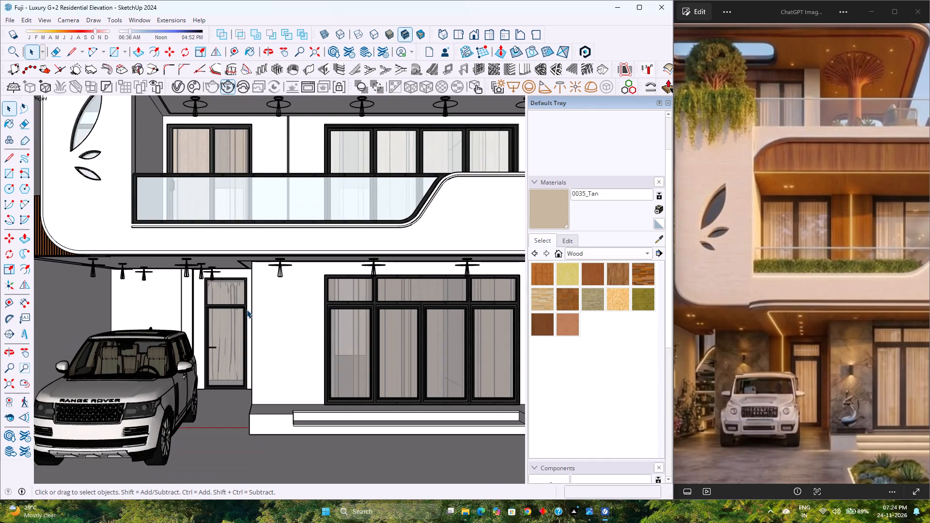
scroll(247, 309, up, 2)
scroll(247, 309, down, 2)
scroll(247, 309, up, 3)
scroll(247, 309, down, 4)
scroll(247, 309, up, 3)
scroll(247, 309, down, 3)
scroll(247, 309, up, 3)
scroll(247, 309, down, 2)
scroll(247, 309, up, 2)
scroll(247, 309, down, 3)
scroll(247, 309, up, 4)
scroll(247, 309, down, 4)
scroll(247, 309, up, 3)
scroll(247, 309, down, 3)
scroll(247, 309, up, 2)
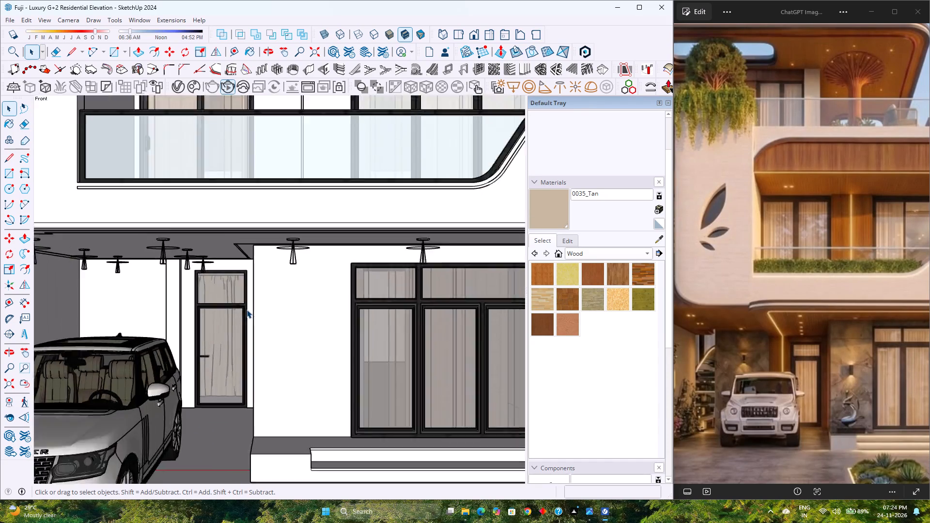
scroll(247, 309, up, 1)
scroll(247, 309, down, 3)
scroll(247, 309, up, 3)
scroll(247, 309, down, 3)
scroll(247, 309, up, 3)
scroll(247, 309, down, 2)
scroll(247, 309, up, 1)
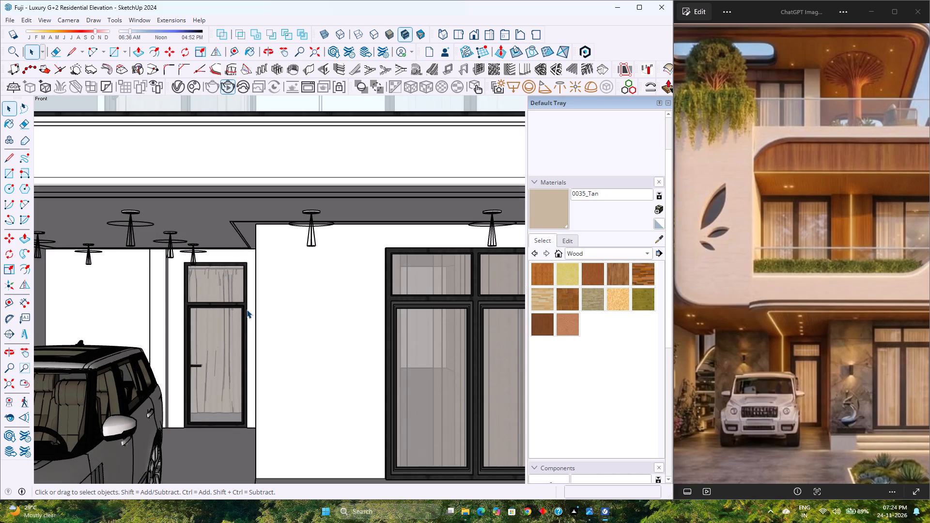
scroll(247, 309, down, 2)
scroll(247, 309, up, 3)
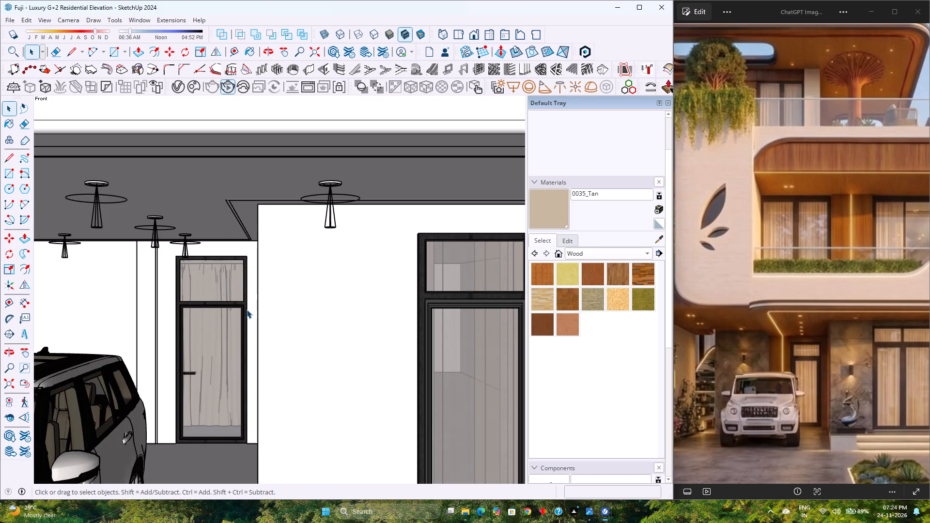
scroll(247, 309, down, 3)
scroll(247, 309, up, 3)
scroll(247, 309, down, 3)
scroll(247, 309, up, 2)
scroll(247, 309, down, 2)
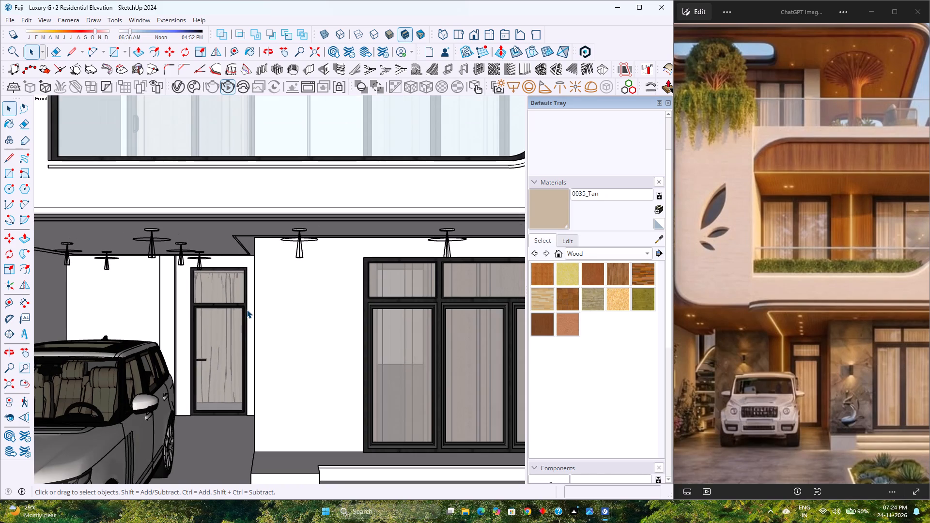
scroll(247, 309, up, 2)
scroll(247, 309, down, 2)
scroll(247, 309, up, 2)
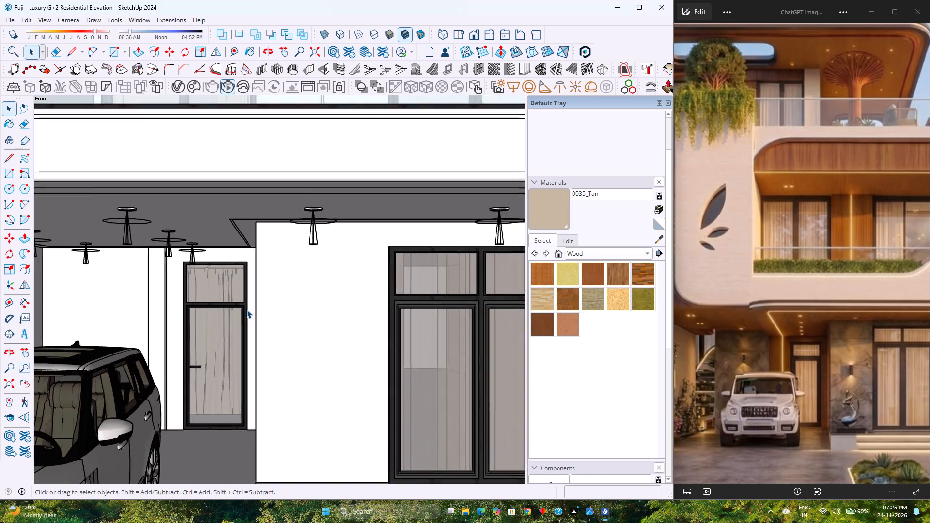
Examine the curtain behind the ground-floor entrance door and the adjoining ceiling lights up close.
scroll(247, 309, up, 1)
scroll(247, 309, down, 3)
scroll(247, 309, up, 2)
scroll(247, 309, down, 2)
scroll(247, 309, up, 2)
scroll(247, 309, down, 2)
scroll(247, 309, up, 3)
scroll(247, 309, down, 4)
scroll(247, 309, up, 3)
scroll(247, 309, down, 3)
scroll(247, 309, up, 3)
scroll(247, 309, down, 3)
scroll(247, 309, up, 3)
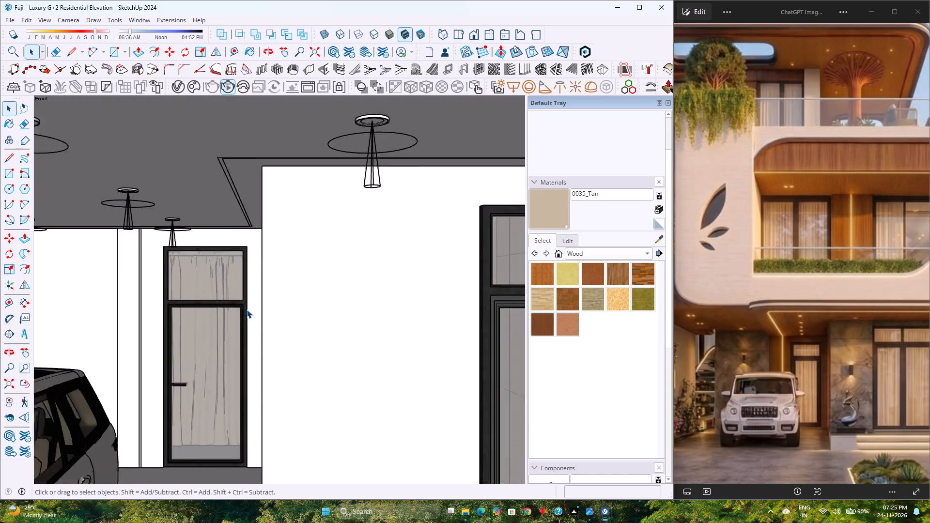
scroll(247, 309, down, 3)
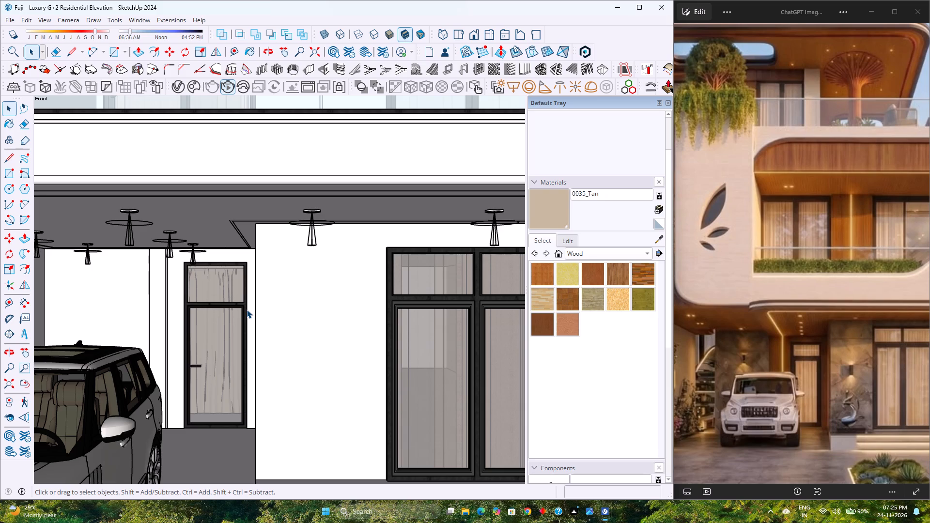
scroll(240, 304, up, 2)
scroll(239, 303, down, 5)
scroll(239, 303, up, 4)
scroll(239, 303, down, 4)
scroll(239, 303, up, 2)
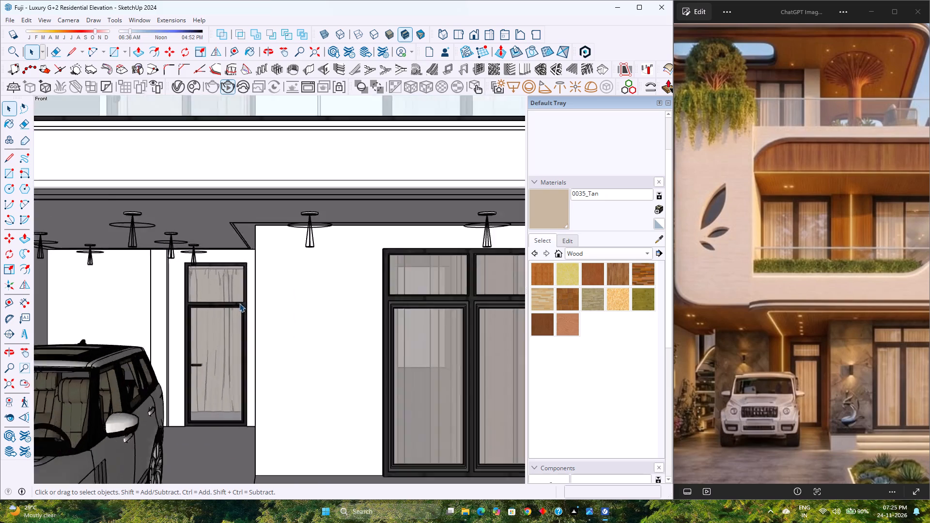
scroll(239, 303, up, 2)
scroll(239, 303, down, 4)
scroll(239, 303, up, 4)
scroll(239, 303, down, 4)
scroll(239, 303, up, 3)
scroll(239, 303, down, 4)
scroll(239, 303, up, 5)
scroll(239, 303, down, 5)
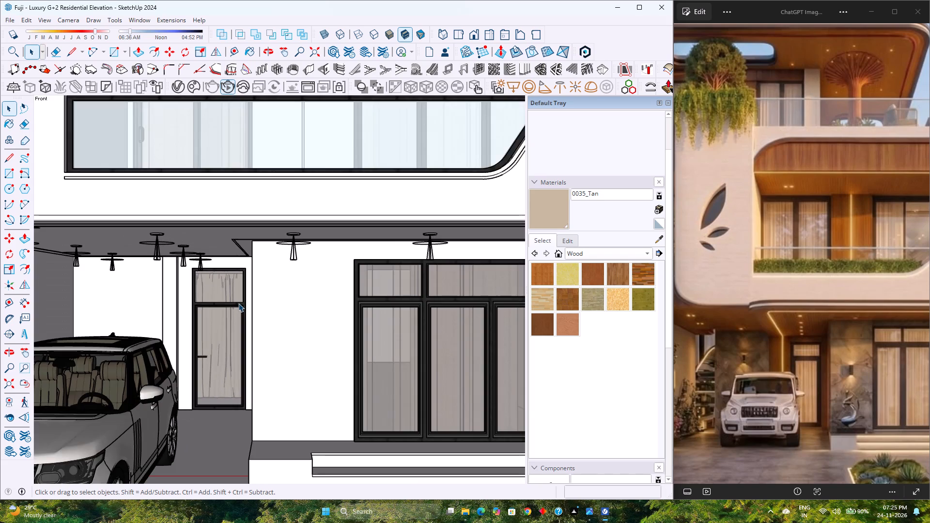
Examine the ground-floor door and large window together with the first-floor balcony glazing above them from the front.
scroll(238, 303, down, 4)
scroll(238, 303, up, 3)
scroll(238, 303, down, 3)
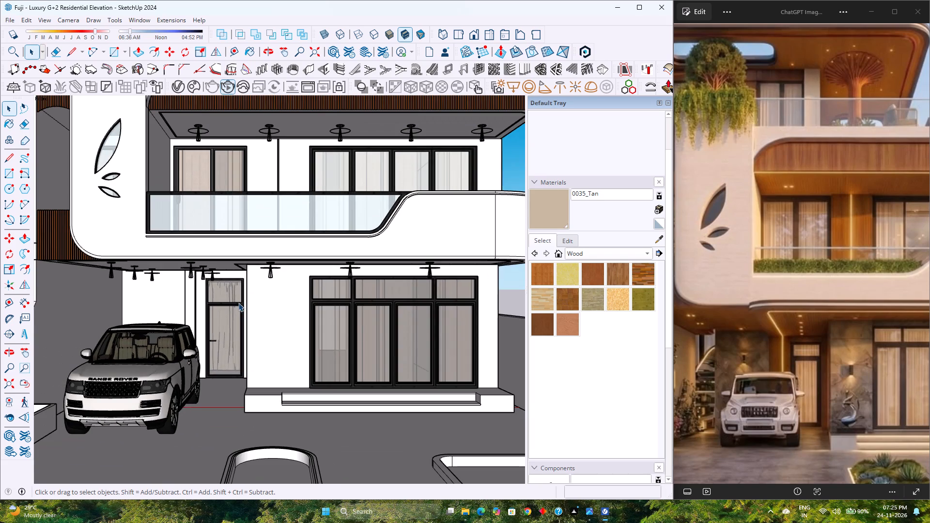
scroll(238, 303, up, 4)
scroll(238, 303, down, 4)
scroll(238, 303, up, 3)
scroll(238, 303, down, 3)
scroll(238, 303, up, 3)
scroll(238, 303, down, 4)
scroll(238, 303, up, 4)
scroll(238, 303, down, 4)
scroll(238, 303, up, 4)
scroll(238, 303, down, 3)
scroll(238, 303, up, 3)
scroll(238, 303, down, 4)
scroll(238, 303, up, 4)
scroll(238, 303, down, 4)
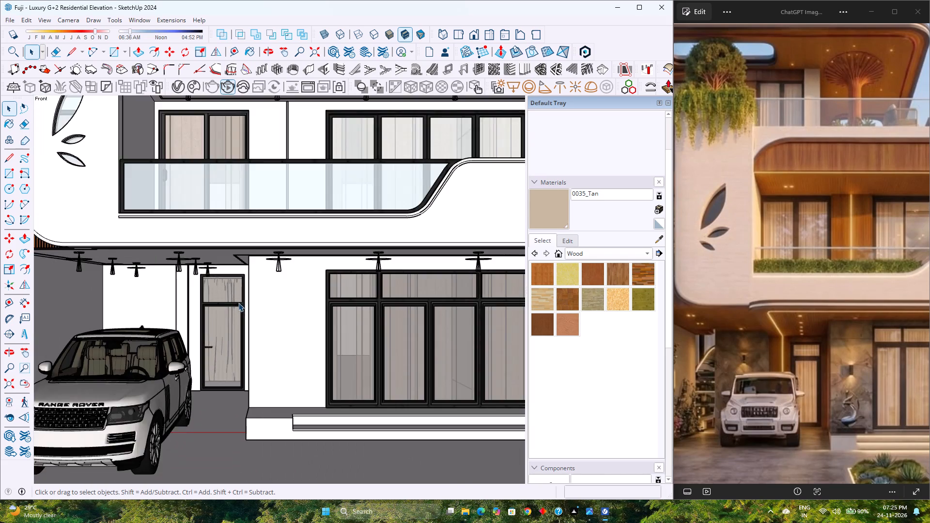
scroll(238, 303, down, 4)
scroll(238, 303, up, 5)
scroll(238, 303, down, 5)
scroll(238, 303, up, 4)
scroll(238, 303, down, 4)
scroll(238, 303, up, 4)
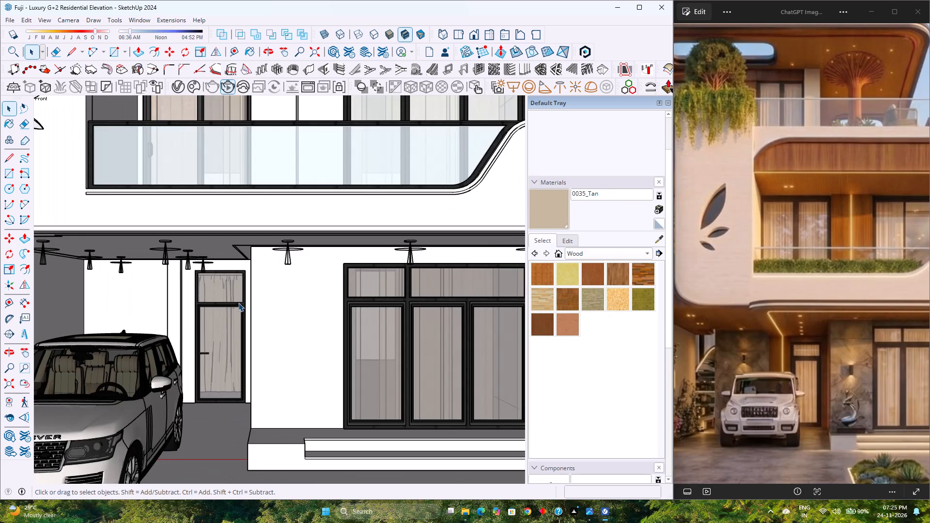
scroll(238, 303, down, 4)
scroll(238, 303, up, 3)
scroll(238, 303, down, 3)
scroll(238, 303, up, 4)
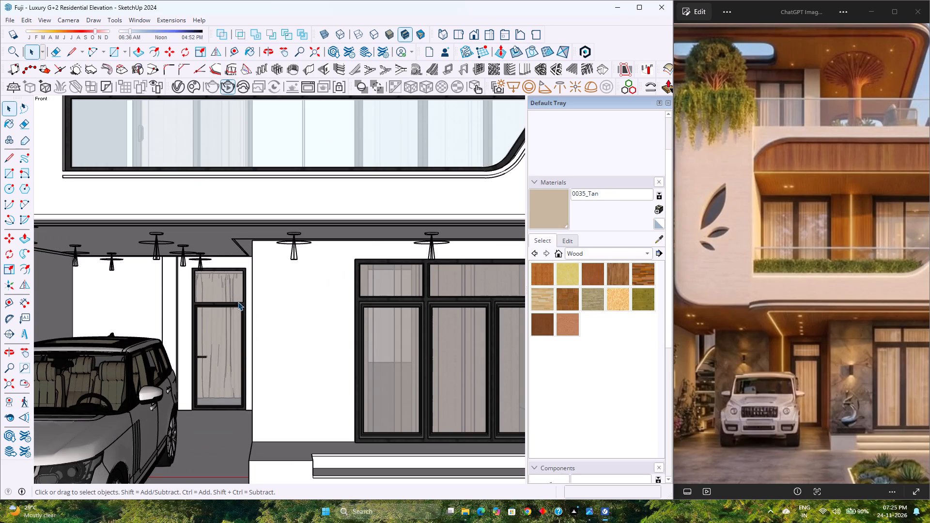
scroll(190, 200, up, 2)
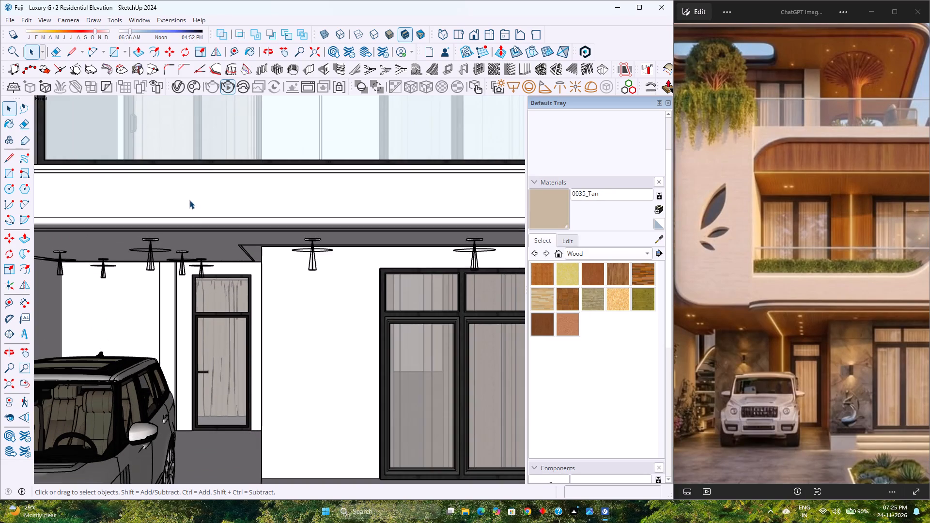
scroll(188, 203, down, 2)
scroll(188, 204, up, 4)
scroll(188, 204, down, 4)
scroll(188, 204, up, 3)
scroll(188, 204, down, 3)
scroll(188, 204, up, 4)
scroll(188, 204, down, 4)
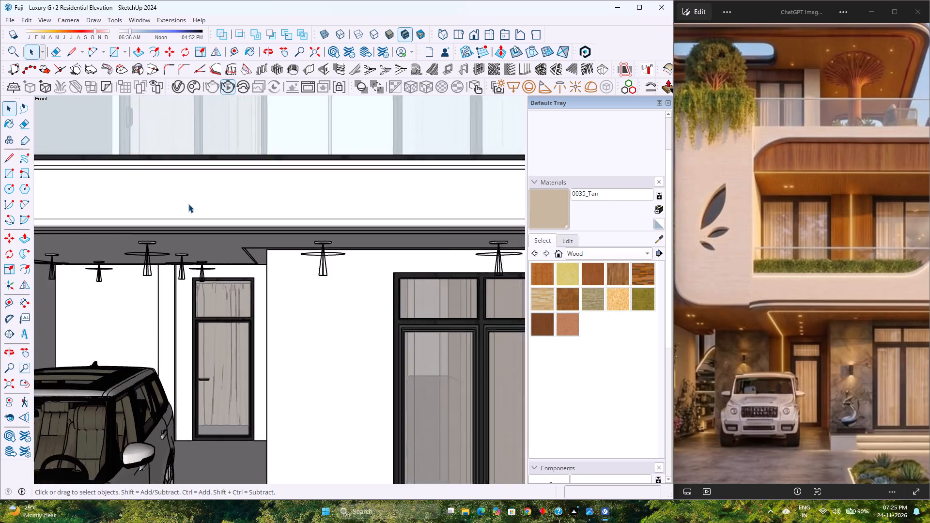
scroll(188, 204, down, 1)
scroll(188, 204, up, 4)
scroll(188, 204, down, 4)
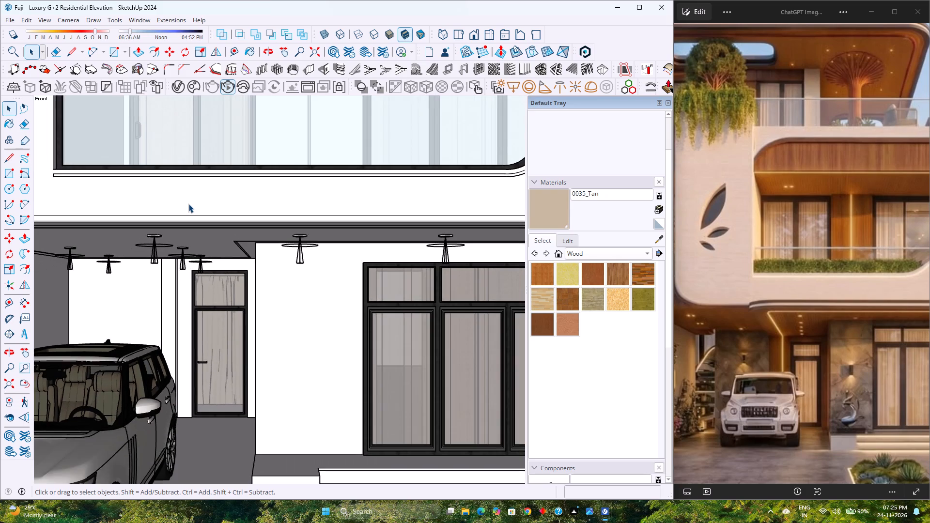
scroll(188, 204, down, 3)
scroll(188, 204, up, 3)
scroll(188, 204, down, 4)
scroll(188, 204, up, 3)
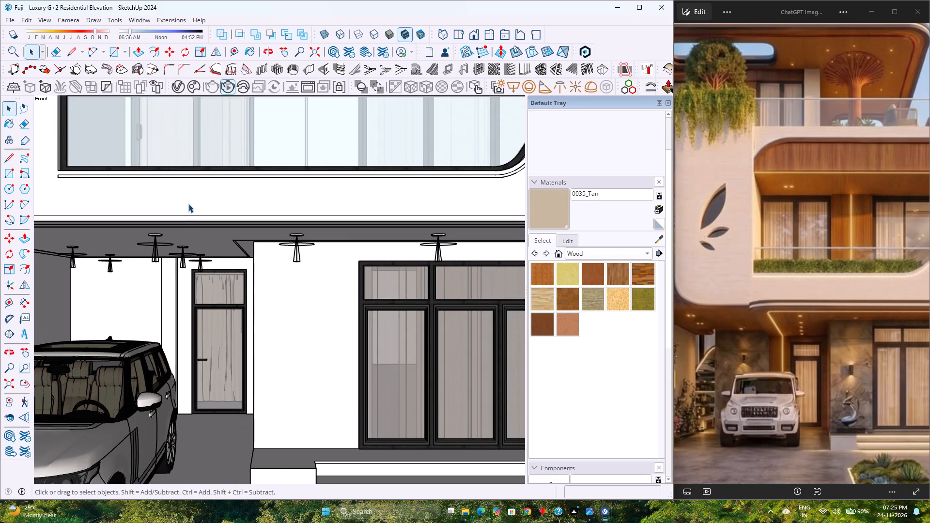
Examine the front of the house as a whole, from the front yard planters to the upper balconies, from slightly above.
scroll(188, 204, down, 1)
scroll(188, 204, up, 2)
scroll(188, 204, down, 8)
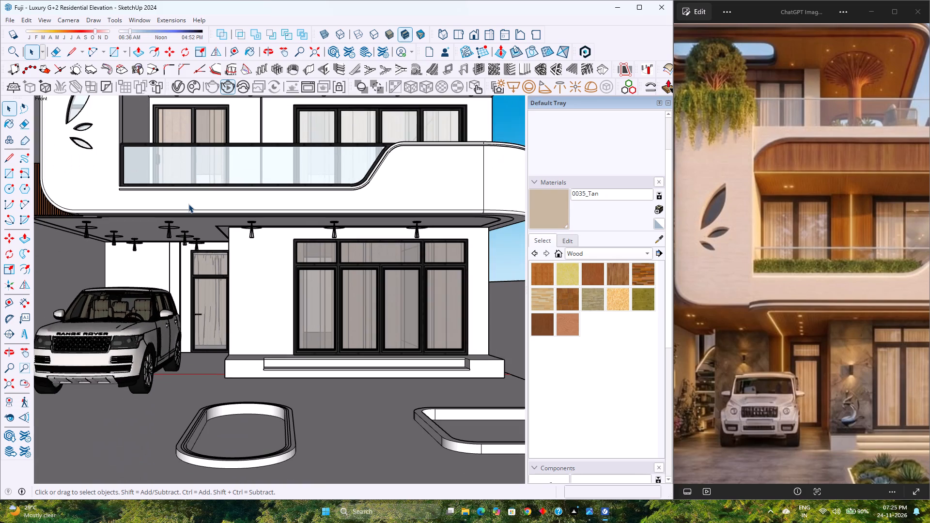
scroll(188, 204, down, 3)
scroll(188, 204, up, 3)
scroll(188, 204, down, 4)
scroll(188, 204, up, 4)
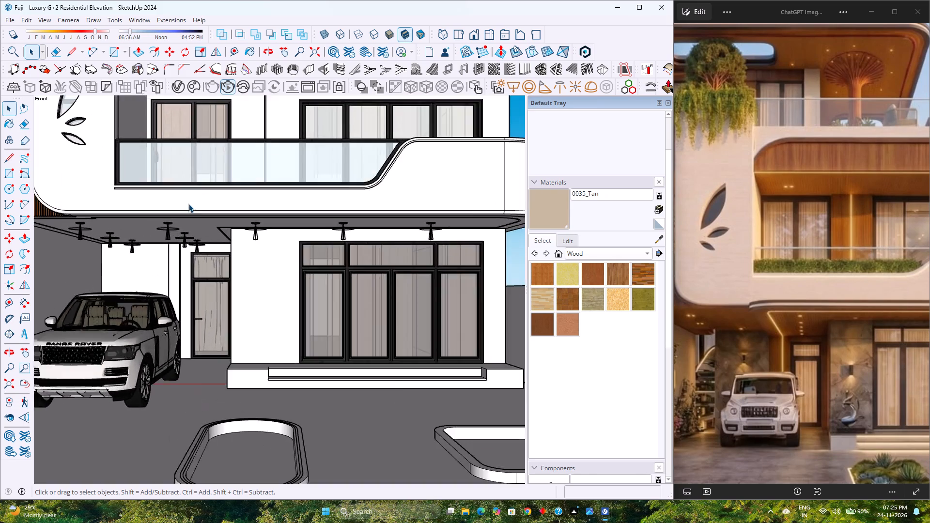
scroll(188, 204, down, 4)
scroll(188, 204, up, 4)
scroll(188, 204, down, 3)
scroll(188, 204, up, 3)
scroll(188, 204, down, 4)
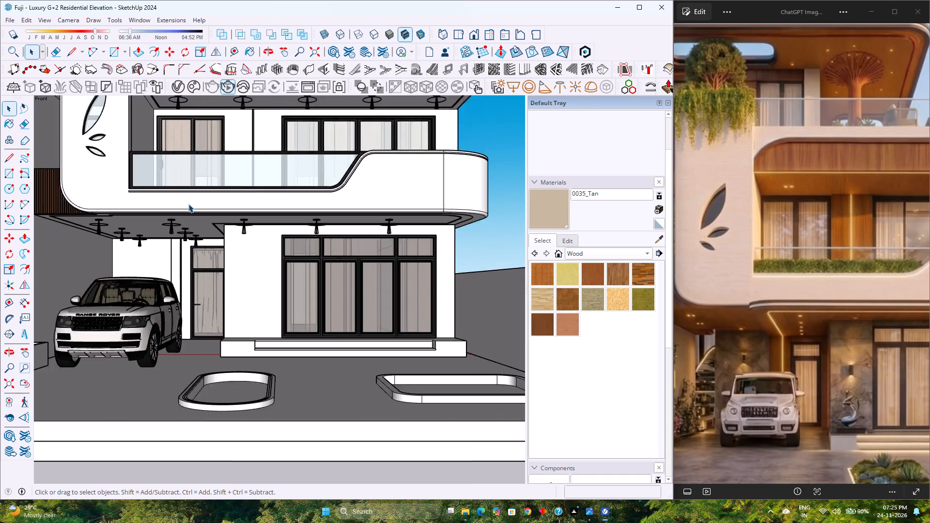
scroll(188, 204, down, 4)
scroll(188, 204, up, 4)
scroll(188, 204, down, 4)
scroll(188, 204, up, 4)
scroll(188, 204, down, 4)
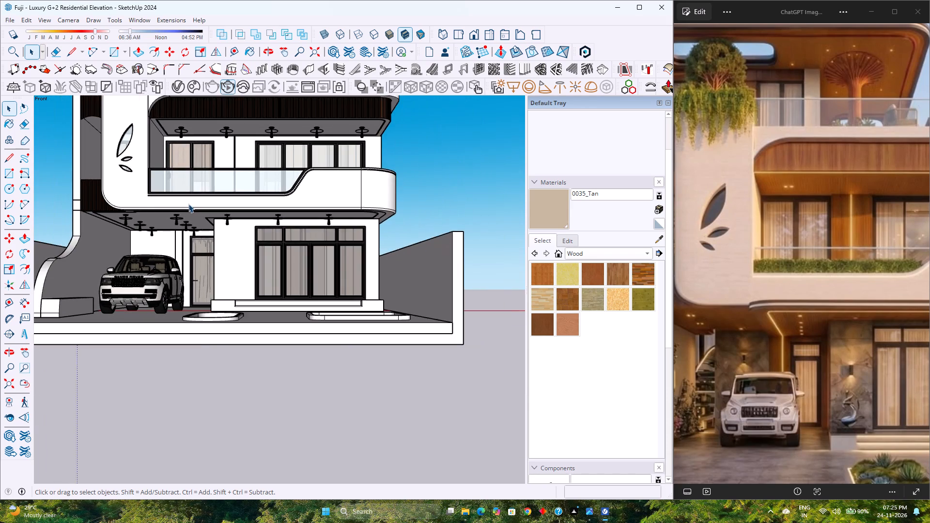
scroll(188, 204, up, 4)
scroll(188, 204, down, 4)
scroll(188, 204, up, 3)
scroll(188, 204, down, 3)
middle_drag(194, 216, 203, 241)
scroll(206, 241, down, 2)
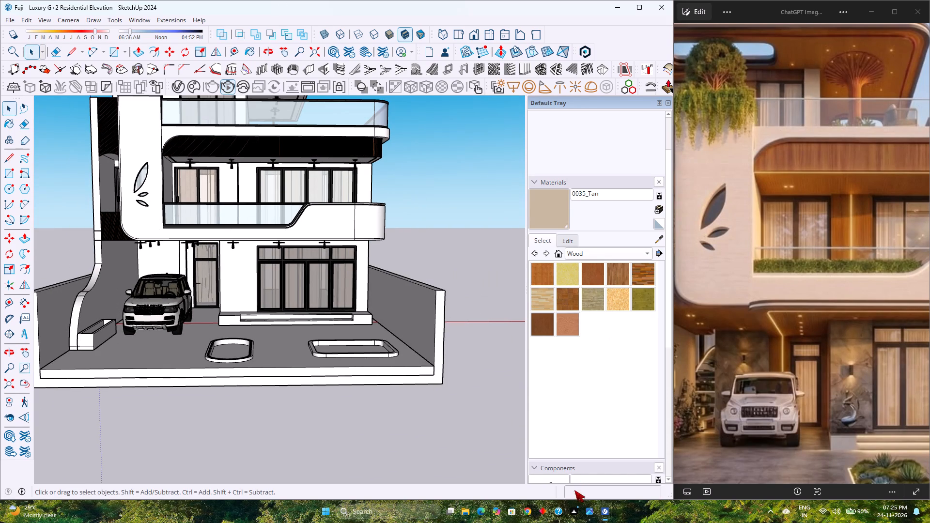
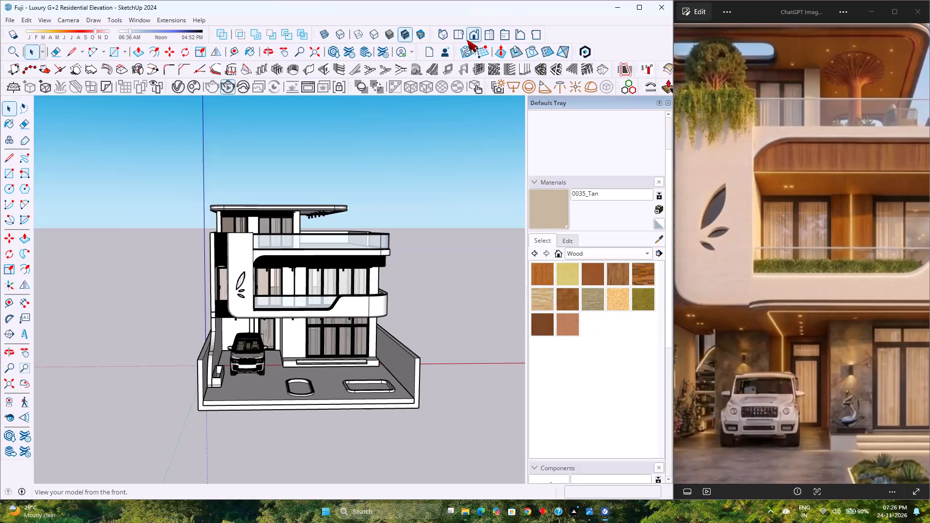
Switch to the standard front view and examine the house's front elevation, from the ground-floor entrance to the first-floor balcony.
click(471, 39)
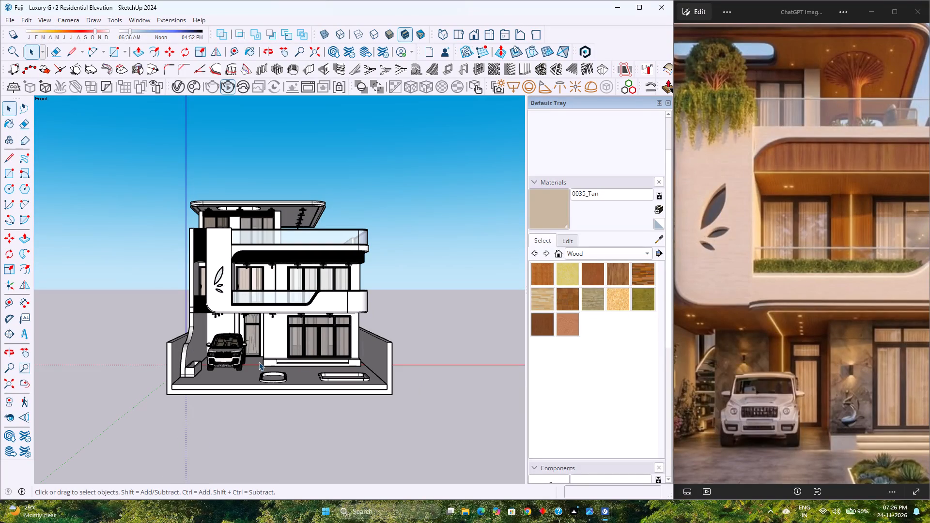
click(16, 380)
scroll(173, 349, down, 2)
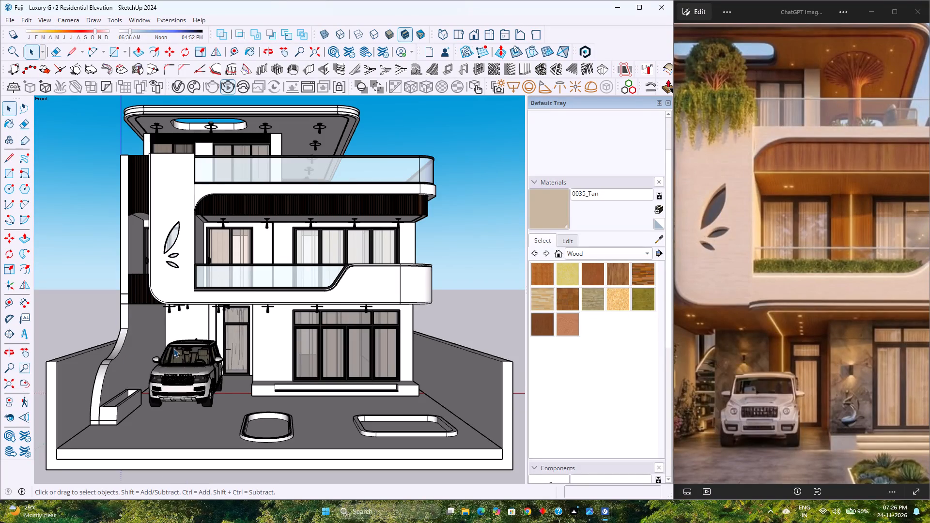
scroll(173, 348, down, 2)
scroll(218, 348, up, 4)
scroll(218, 348, down, 4)
scroll(218, 348, up, 4)
scroll(218, 348, down, 4)
scroll(218, 348, up, 3)
scroll(218, 347, down, 3)
scroll(218, 347, up, 3)
scroll(220, 346, down, 3)
scroll(220, 346, up, 3)
scroll(220, 346, down, 3)
scroll(220, 346, up, 3)
scroll(220, 346, down, 3)
scroll(220, 346, up, 3)
scroll(220, 346, down, 3)
scroll(220, 346, up, 2)
scroll(220, 346, down, 2)
scroll(220, 346, up, 3)
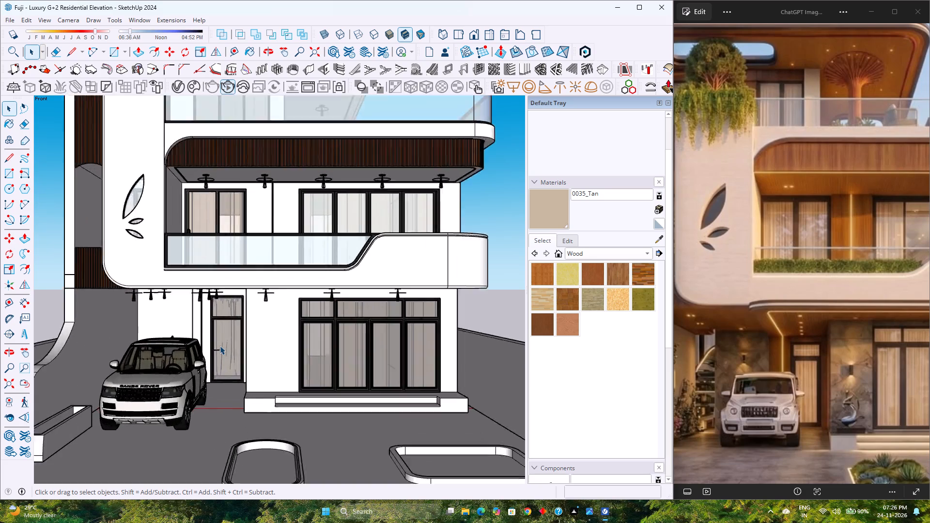
scroll(220, 346, down, 3)
scroll(220, 346, up, 3)
scroll(220, 345, down, 3)
scroll(220, 345, up, 3)
scroll(220, 345, down, 3)
scroll(220, 345, up, 3)
scroll(220, 345, down, 3)
scroll(220, 345, up, 2)
scroll(220, 345, down, 2)
scroll(220, 345, up, 2)
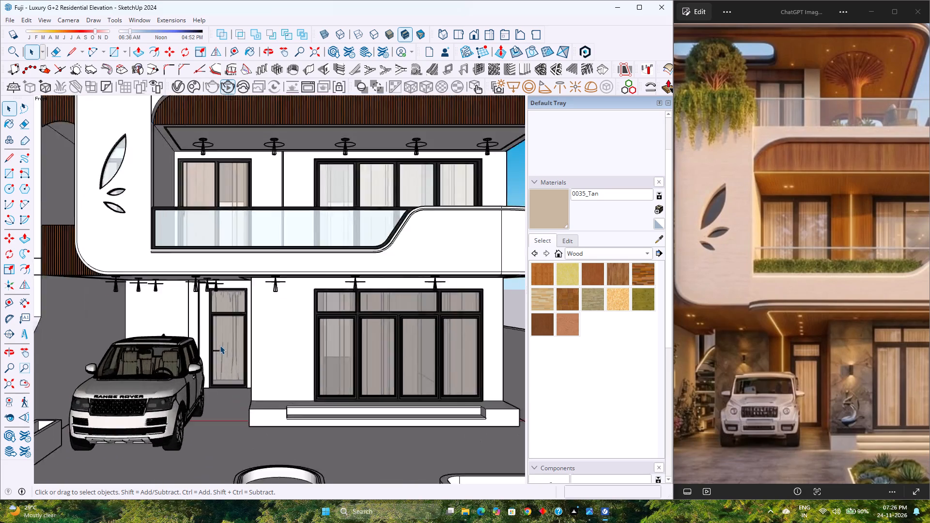
scroll(220, 345, up, 1)
scroll(220, 345, down, 3)
scroll(220, 345, up, 2)
scroll(220, 345, down, 2)
scroll(220, 345, up, 2)
scroll(220, 345, down, 2)
scroll(220, 345, up, 2)
scroll(220, 345, down, 2)
scroll(220, 345, up, 2)
scroll(220, 345, down, 3)
scroll(220, 345, up, 3)
scroll(220, 345, down, 2)
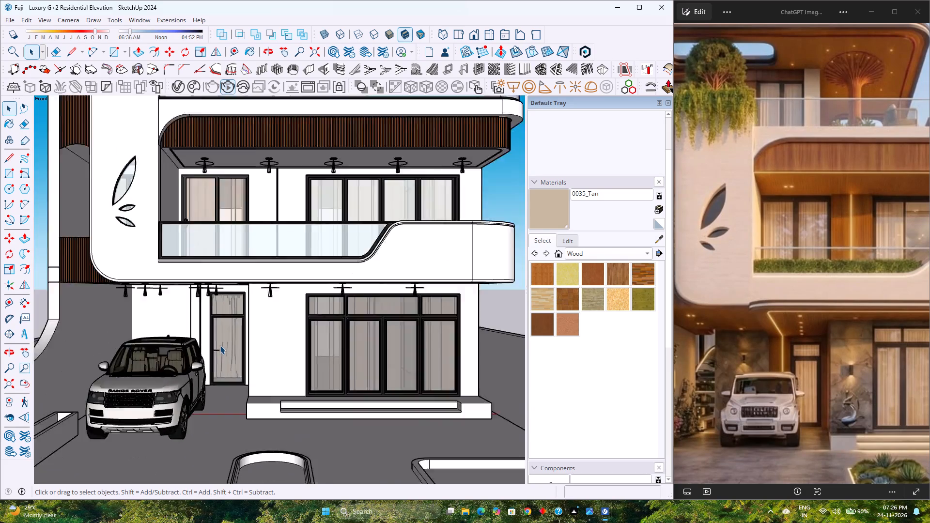
scroll(220, 345, down, 1)
scroll(220, 345, up, 3)
scroll(220, 345, down, 3)
scroll(220, 345, up, 3)
scroll(220, 345, down, 6)
scroll(220, 345, up, 3)
scroll(220, 345, down, 3)
scroll(220, 345, up, 2)
scroll(220, 345, down, 3)
scroll(220, 345, up, 3)
scroll(220, 345, down, 2)
scroll(220, 345, up, 2)
scroll(220, 345, down, 3)
scroll(220, 345, up, 3)
scroll(220, 345, down, 3)
scroll(220, 345, up, 3)
scroll(220, 345, down, 3)
scroll(220, 345, up, 2)
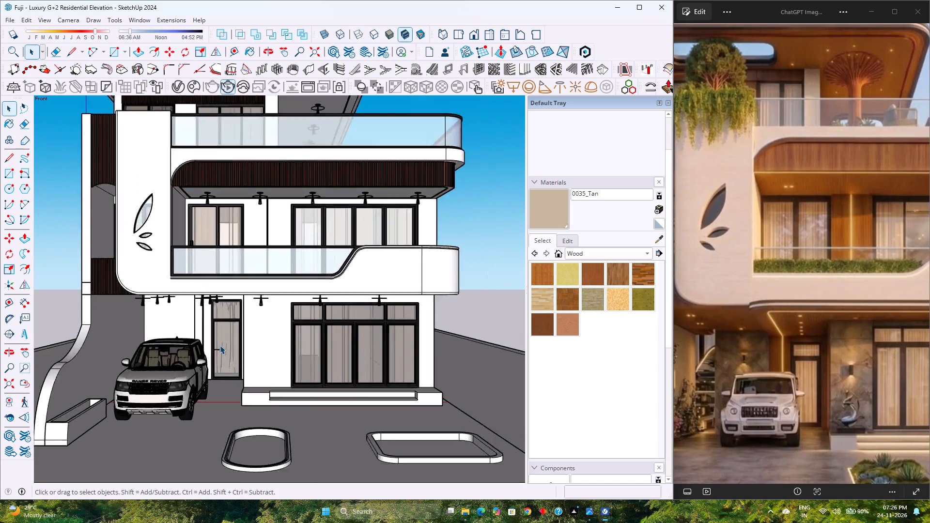
Examine the curtained ground-floor door and large front window together with the first-floor balcony glazing above them.
scroll(220, 345, up, 1)
scroll(220, 345, down, 3)
scroll(220, 345, up, 3)
scroll(220, 345, down, 3)
scroll(220, 345, up, 3)
scroll(220, 345, down, 3)
scroll(220, 345, up, 3)
scroll(220, 345, down, 3)
scroll(220, 345, up, 3)
scroll(220, 345, down, 3)
scroll(220, 345, up, 3)
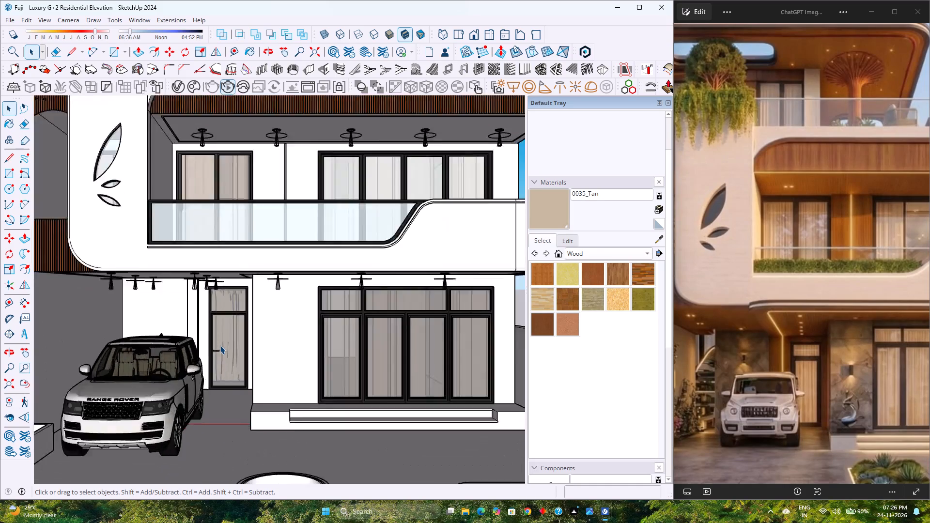
scroll(220, 345, down, 3)
scroll(220, 345, up, 3)
scroll(220, 345, down, 3)
scroll(220, 345, up, 3)
scroll(220, 345, down, 3)
scroll(220, 345, up, 3)
scroll(220, 345, down, 3)
scroll(220, 345, up, 3)
scroll(220, 345, down, 3)
scroll(220, 345, up, 3)
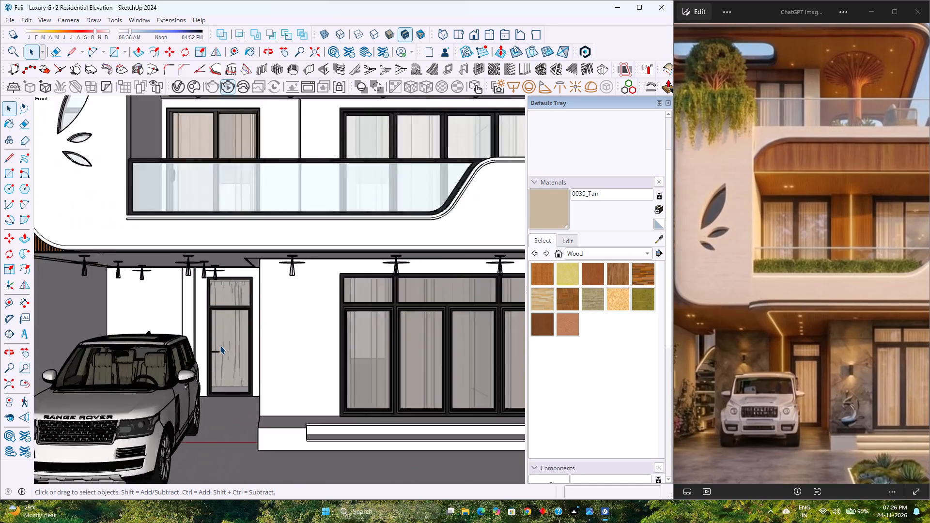
scroll(220, 345, down, 3)
scroll(220, 345, up, 3)
scroll(220, 345, down, 3)
scroll(220, 345, up, 3)
scroll(220, 345, down, 3)
scroll(220, 345, up, 3)
scroll(220, 345, down, 3)
scroll(220, 345, up, 3)
scroll(220, 345, down, 4)
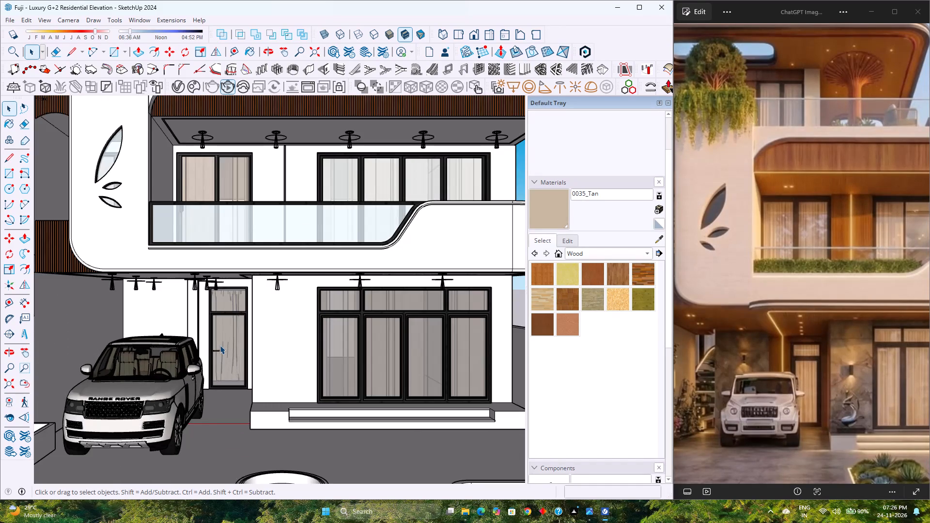
Examine the curtained entrance door, the adjoining large window and the ceiling lights up close, beside the parked car.
scroll(220, 345, up, 4)
scroll(220, 345, down, 3)
scroll(220, 345, up, 2)
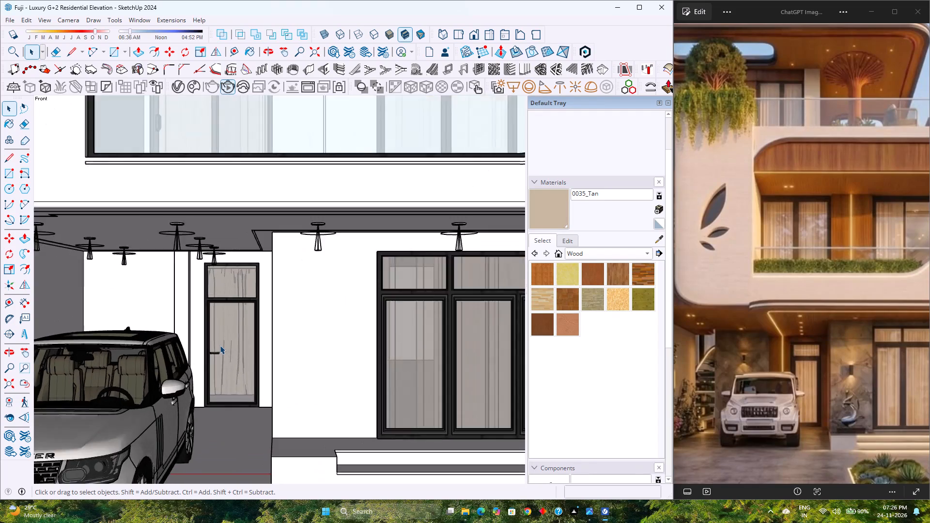
scroll(220, 345, down, 2)
scroll(220, 345, up, 3)
scroll(220, 345, down, 4)
scroll(220, 345, up, 3)
scroll(220, 345, down, 3)
scroll(220, 345, up, 4)
scroll(220, 345, down, 1)
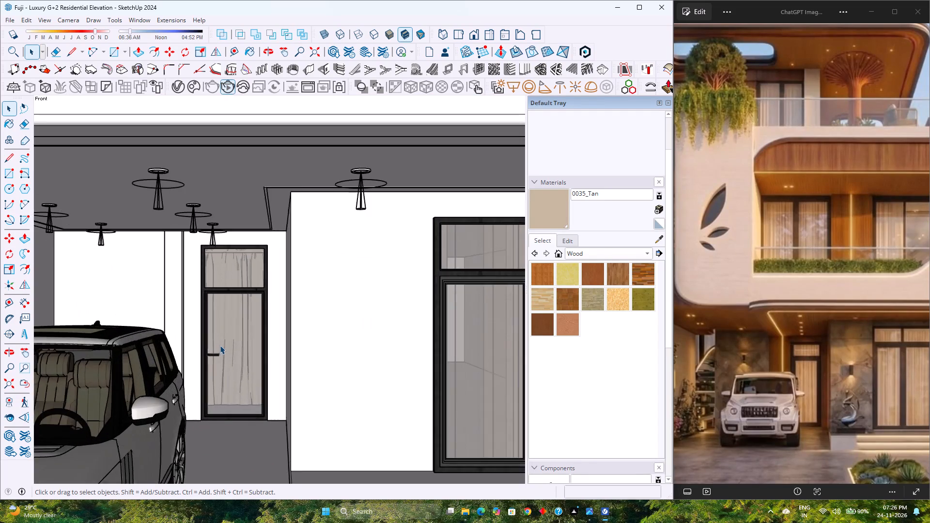
scroll(220, 345, down, 3)
scroll(220, 345, up, 3)
scroll(220, 345, down, 3)
scroll(220, 345, up, 3)
scroll(220, 345, down, 3)
scroll(220, 345, up, 3)
scroll(220, 345, down, 3)
scroll(220, 345, up, 2)
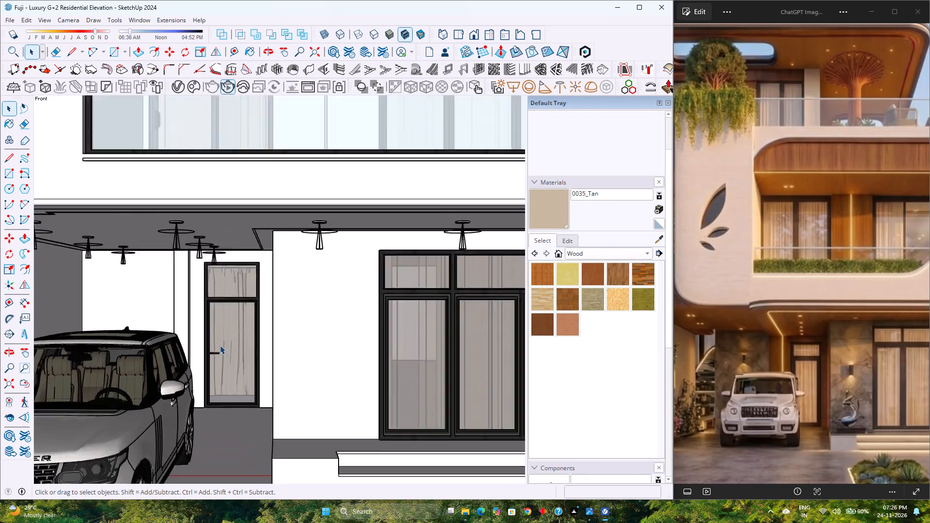
scroll(220, 345, up, 1)
scroll(220, 345, down, 3)
scroll(220, 345, up, 3)
scroll(220, 345, down, 3)
scroll(220, 345, up, 3)
scroll(220, 345, down, 7)
scroll(220, 345, up, 3)
scroll(220, 345, down, 3)
scroll(220, 345, up, 3)
scroll(220, 345, down, 3)
scroll(220, 345, up, 3)
scroll(220, 345, down, 3)
scroll(220, 345, up, 2)
scroll(220, 345, down, 2)
scroll(220, 345, up, 2)
scroll(220, 345, down, 2)
scroll(220, 345, up, 2)
scroll(220, 345, down, 2)
scroll(220, 345, up, 3)
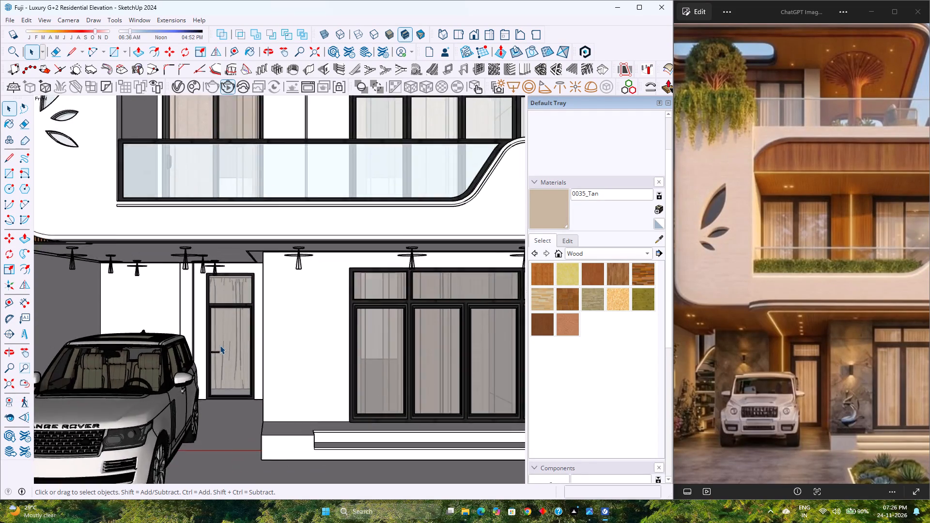
scroll(220, 345, down, 3)
scroll(220, 345, up, 2)
scroll(220, 345, down, 2)
scroll(220, 345, up, 2)
scroll(220, 345, down, 2)
scroll(220, 345, up, 2)
scroll(220, 345, down, 2)
scroll(220, 345, up, 3)
scroll(220, 345, down, 3)
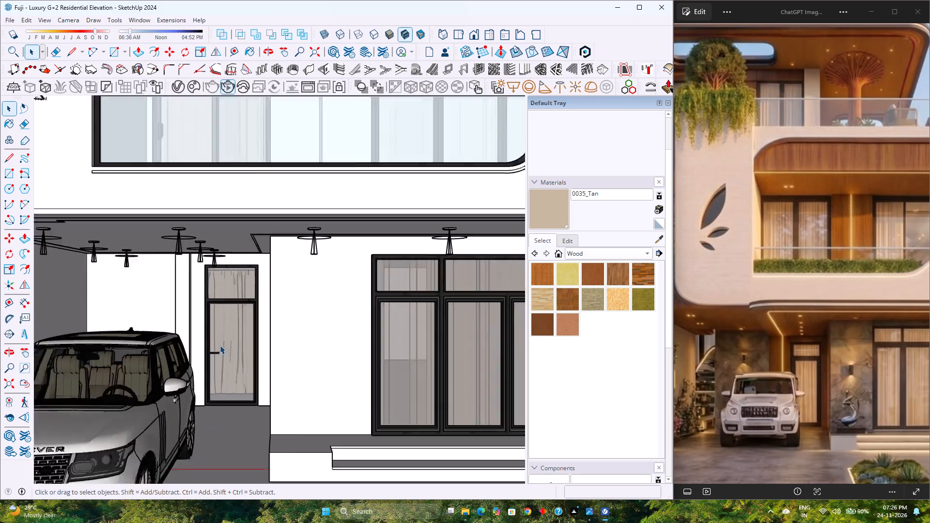
scroll(220, 345, down, 1)
scroll(220, 345, up, 3)
scroll(220, 345, down, 3)
scroll(220, 345, up, 3)
scroll(220, 345, down, 3)
scroll(220, 345, up, 3)
scroll(220, 345, down, 3)
scroll(220, 345, up, 3)
scroll(220, 345, down, 3)
scroll(220, 345, up, 3)
scroll(220, 345, down, 2)
scroll(220, 345, up, 2)
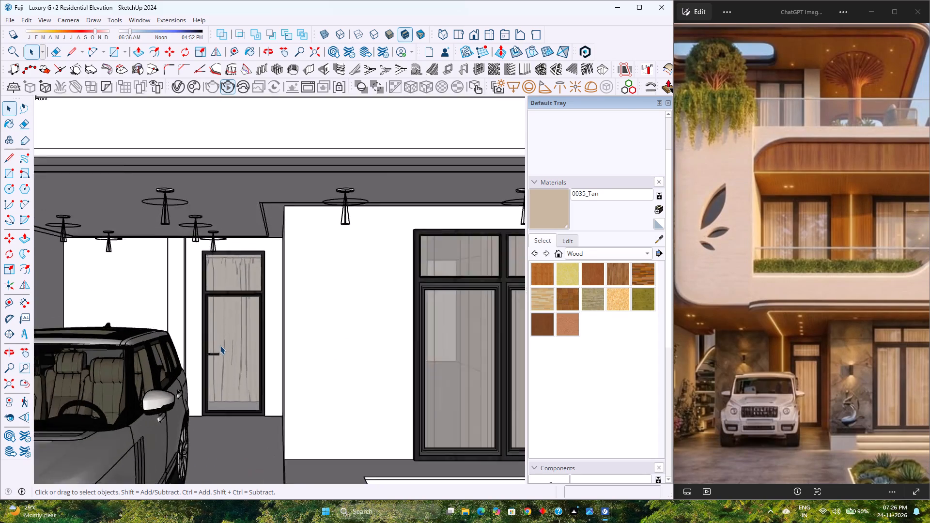
Examine the curtained entrance door up close, including its frame, handle and top pane, with the ceiling lights in front of it.
scroll(220, 345, down, 3)
scroll(220, 345, up, 3)
scroll(220, 345, down, 3)
scroll(220, 345, up, 3)
scroll(220, 345, down, 3)
scroll(220, 345, up, 3)
scroll(220, 345, down, 3)
scroll(220, 345, up, 2)
scroll(220, 345, down, 2)
scroll(220, 345, up, 3)
scroll(220, 345, down, 1)
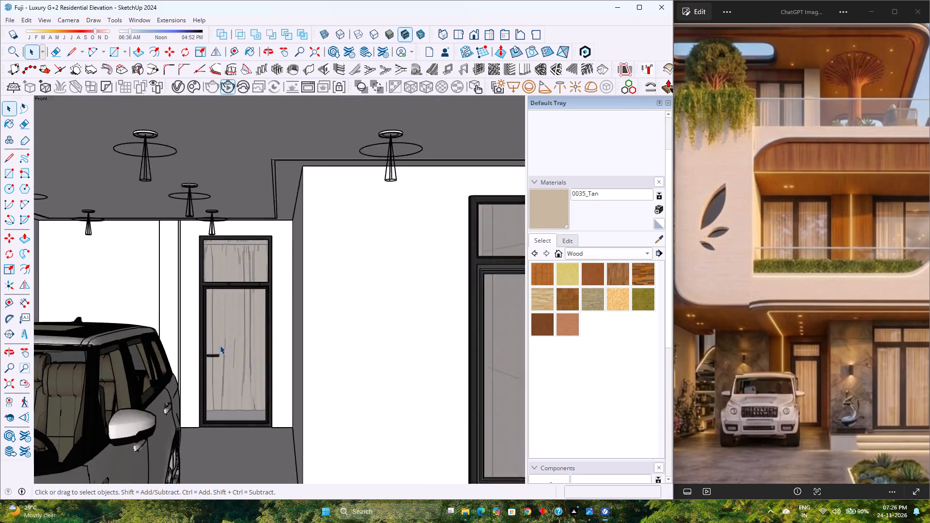
scroll(220, 345, down, 2)
scroll(220, 345, up, 3)
scroll(220, 345, down, 3)
scroll(220, 345, up, 3)
scroll(220, 345, down, 3)
scroll(220, 345, up, 3)
Examine the whole front elevation from a distance, from the boundary walls and front yard up to the roof canopy.
scroll(220, 345, down, 11)
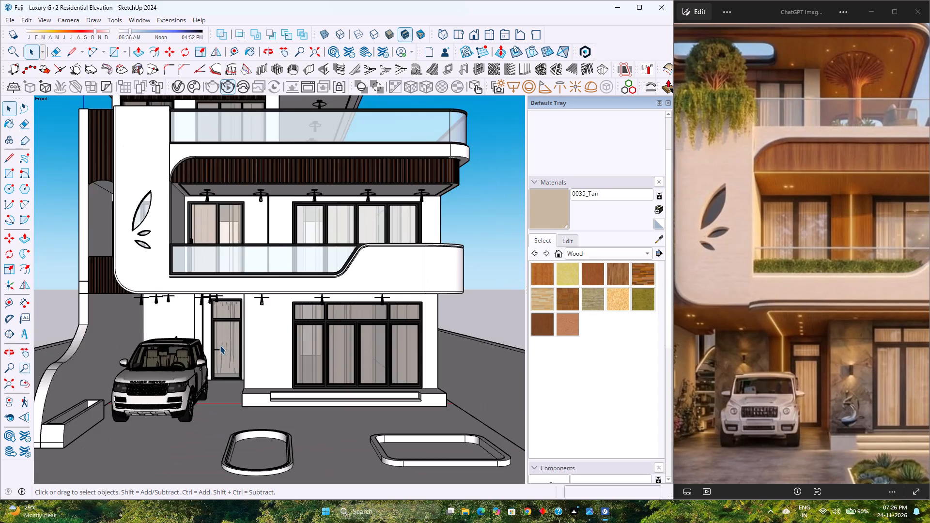
scroll(220, 345, down, 3)
scroll(220, 345, up, 1)
scroll(220, 345, down, 9)
scroll(220, 345, up, 1)
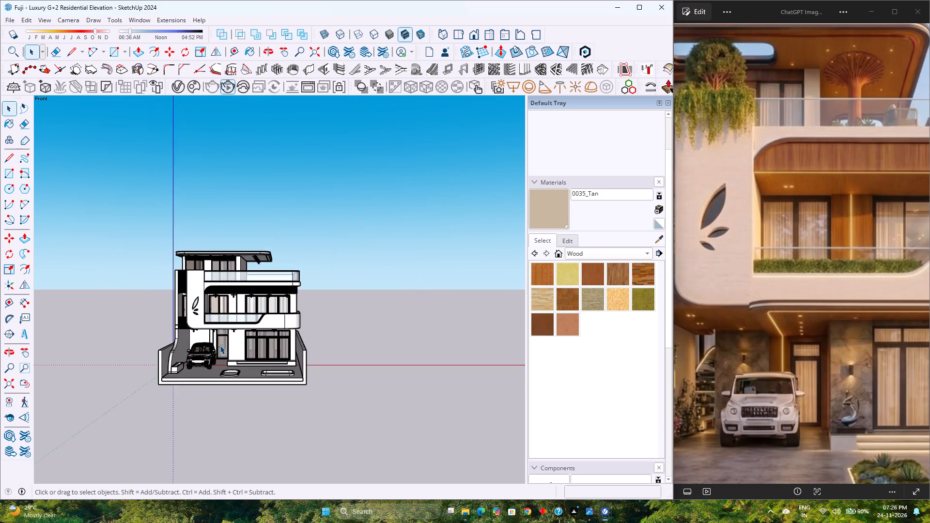
scroll(220, 345, down, 6)
scroll(220, 345, up, 4)
scroll(220, 345, down, 4)
scroll(220, 345, up, 9)
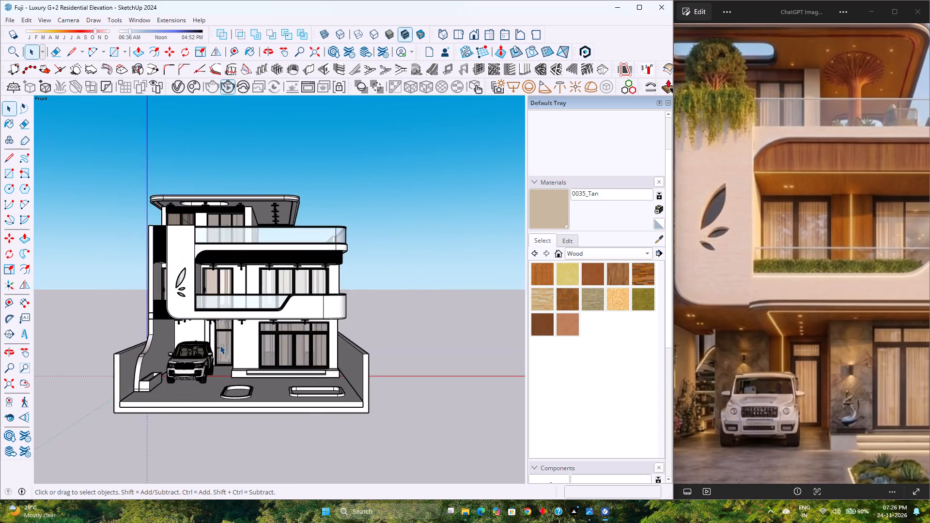
Examine the ground-floor entrance door and large curtained window together with the first-floor glass balcony, windows and leaf-shaped wall cutouts.
scroll(220, 345, up, 6)
scroll(220, 345, down, 4)
scroll(220, 345, up, 4)
scroll(220, 345, down, 4)
scroll(220, 345, up, 3)
scroll(220, 345, down, 3)
scroll(220, 345, up, 3)
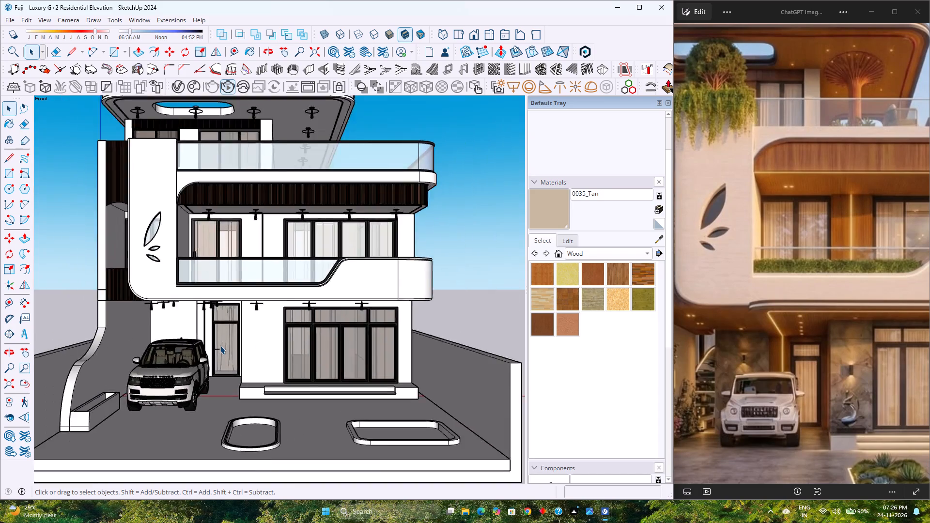
scroll(220, 345, down, 3)
scroll(220, 345, up, 2)
scroll(220, 345, down, 2)
scroll(220, 345, up, 3)
scroll(220, 345, down, 3)
scroll(220, 345, up, 3)
scroll(220, 345, down, 3)
scroll(220, 345, up, 2)
scroll(220, 345, down, 2)
scroll(220, 345, up, 3)
scroll(220, 345, down, 3)
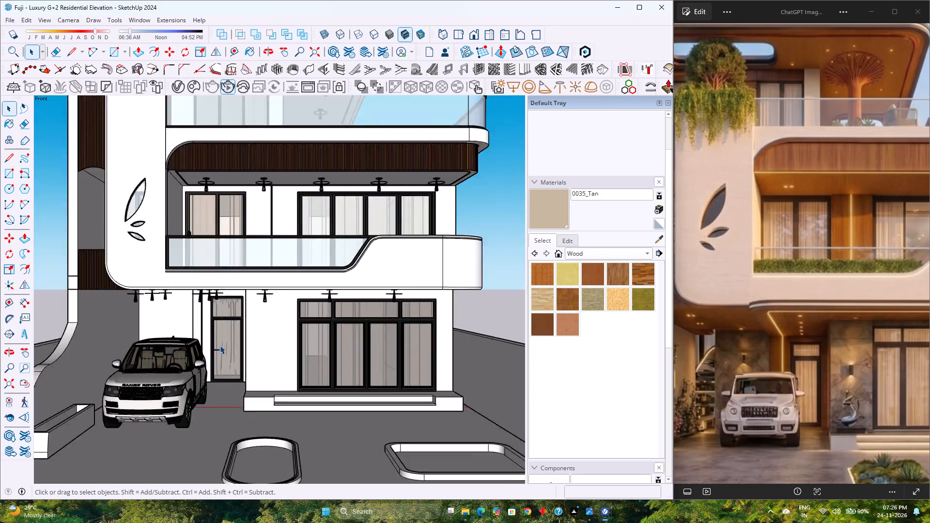
scroll(220, 345, up, 3)
scroll(220, 345, down, 4)
scroll(220, 345, up, 3)
scroll(220, 345, down, 2)
scroll(220, 345, up, 2)
scroll(220, 345, down, 3)
scroll(220, 345, up, 3)
scroll(220, 345, down, 3)
scroll(220, 345, up, 3)
scroll(220, 345, down, 3)
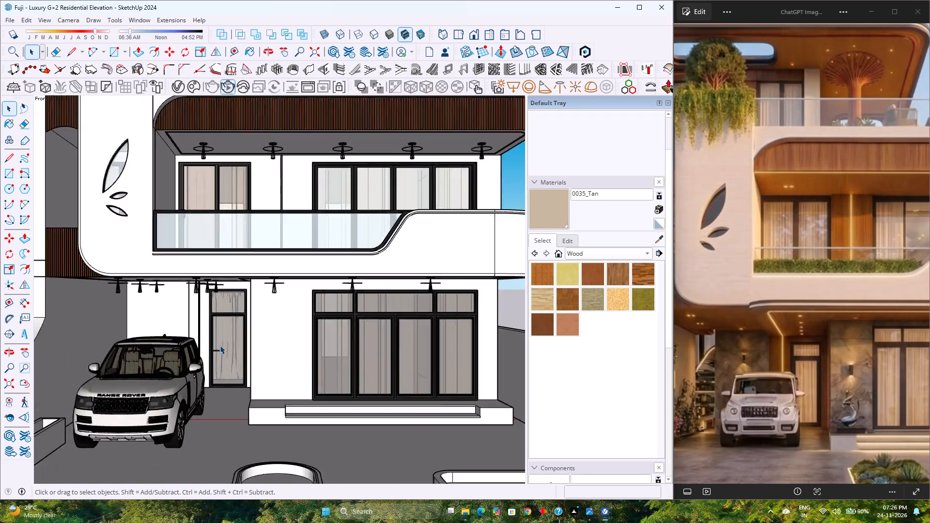
scroll(220, 345, up, 3)
scroll(220, 345, down, 3)
scroll(220, 345, up, 3)
scroll(220, 345, down, 2)
scroll(220, 345, up, 2)
scroll(220, 345, down, 3)
scroll(220, 345, up, 3)
scroll(220, 345, down, 3)
scroll(220, 345, up, 3)
scroll(220, 345, down, 3)
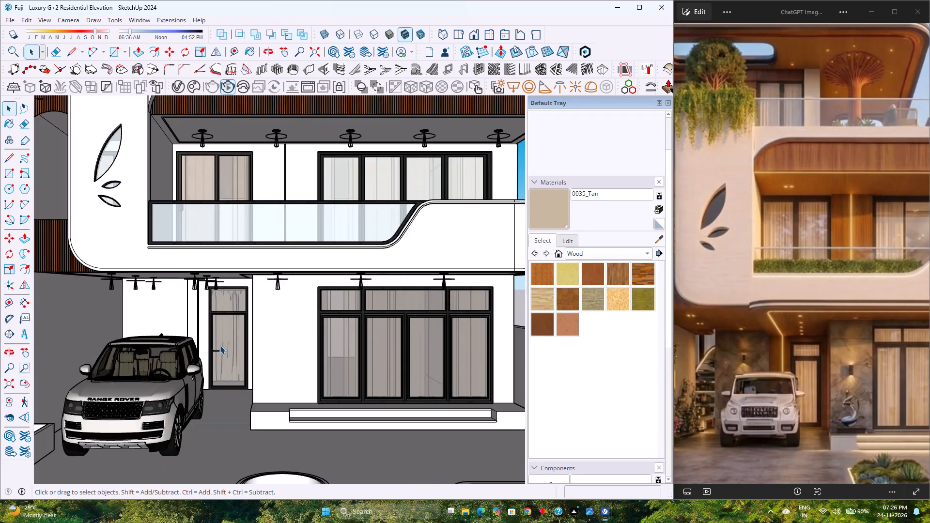
Examine the full front of the house again, from the front yard planters and parked car to the top-floor roof canopy.
scroll(220, 345, down, 9)
scroll(220, 345, up, 3)
scroll(220, 345, down, 3)
scroll(220, 345, up, 3)
scroll(220, 345, down, 3)
scroll(220, 345, up, 3)
scroll(220, 345, down, 3)
scroll(220, 345, up, 3)
scroll(220, 345, down, 3)
scroll(220, 345, up, 3)
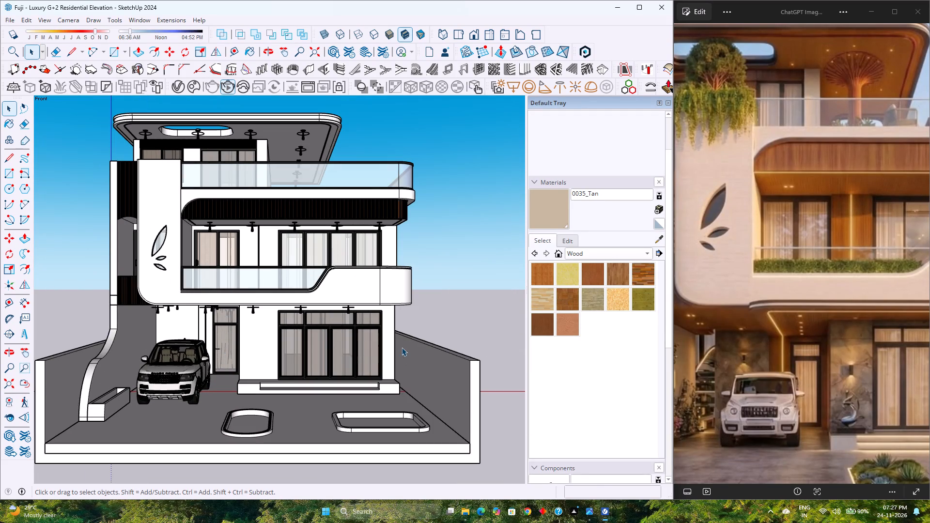
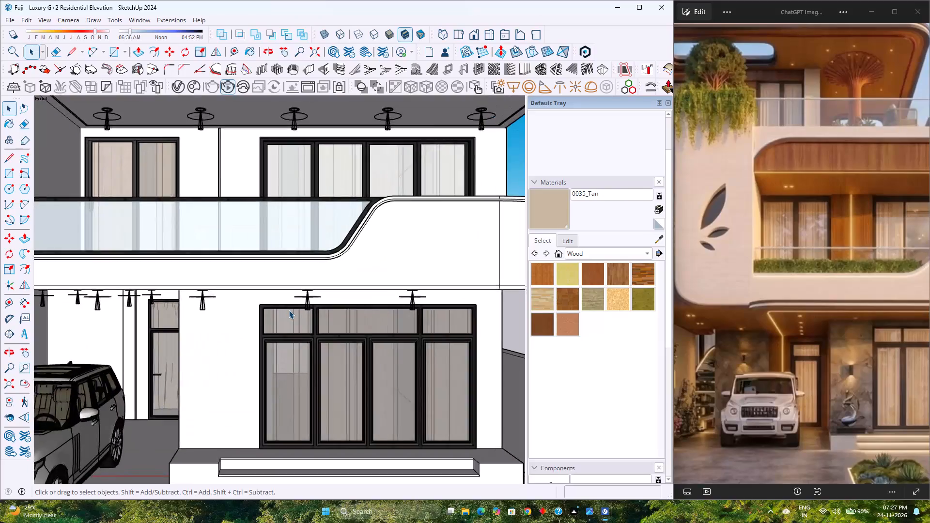
Examine the large curtained ground-floor window, its frame and upper panes, together with the ceiling lights and curved glass balcony above it.
scroll(289, 310, up, 1)
scroll(289, 310, down, 3)
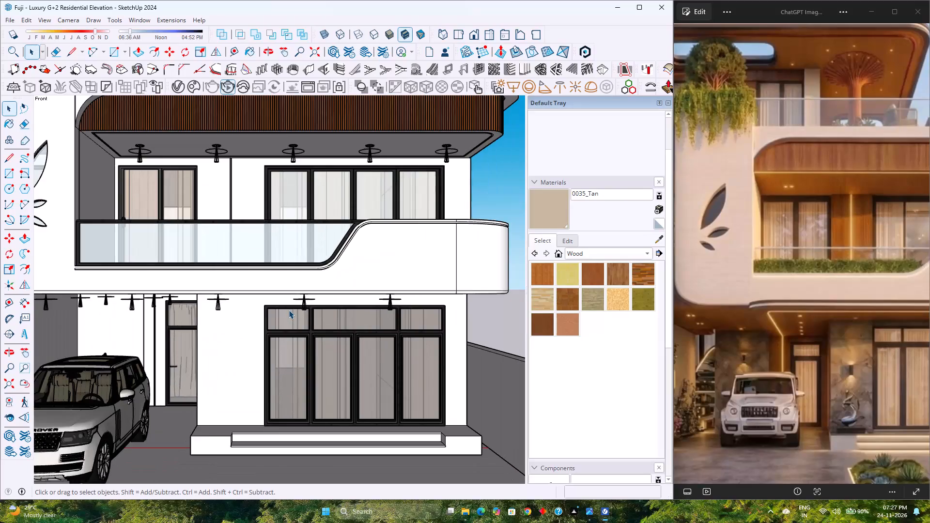
scroll(289, 310, up, 3)
scroll(289, 310, down, 3)
scroll(289, 310, up, 3)
scroll(289, 310, down, 3)
scroll(289, 310, up, 3)
scroll(289, 310, down, 2)
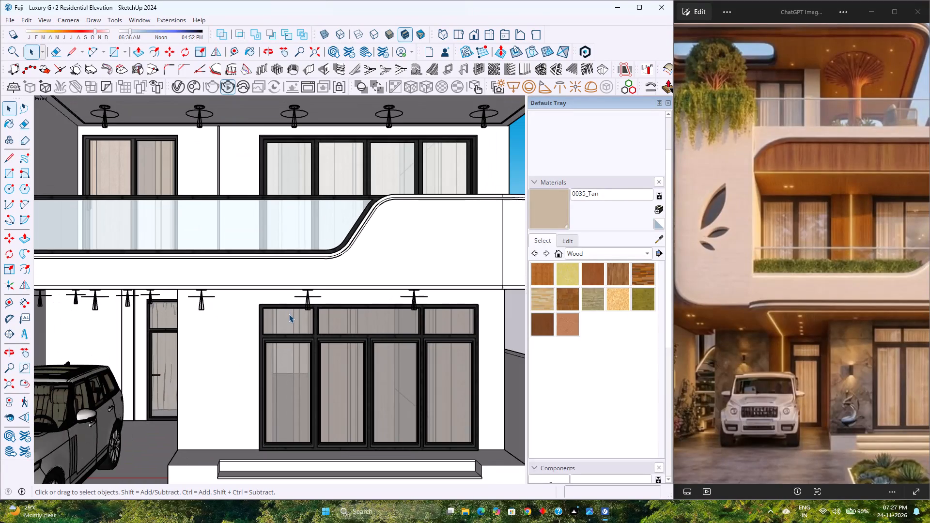
scroll(289, 314, up, 3)
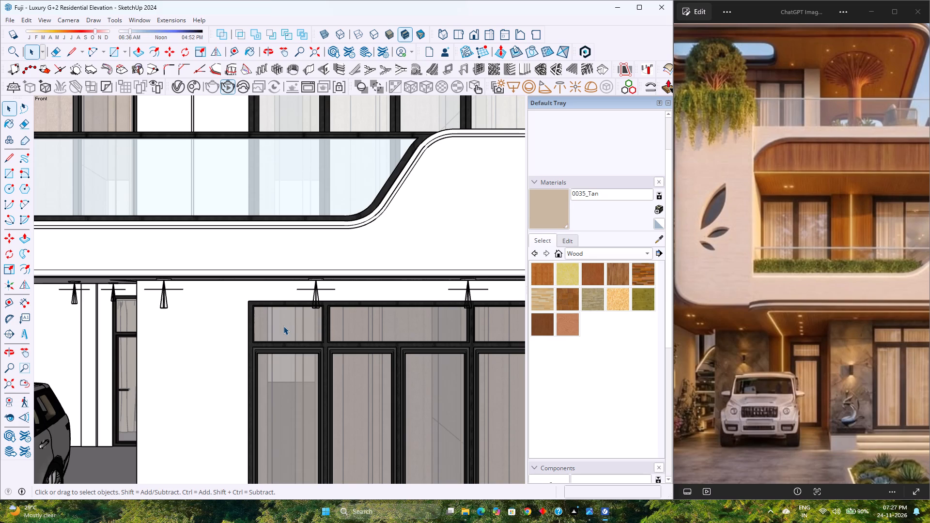
scroll(303, 328, down, 4)
scroll(296, 329, up, 4)
scroll(296, 329, down, 5)
scroll(296, 329, up, 5)
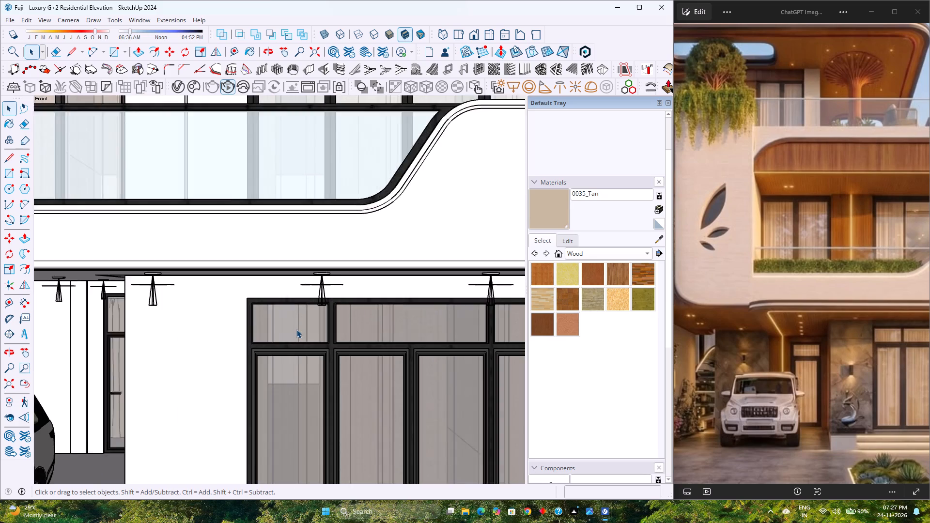
scroll(296, 329, down, 1)
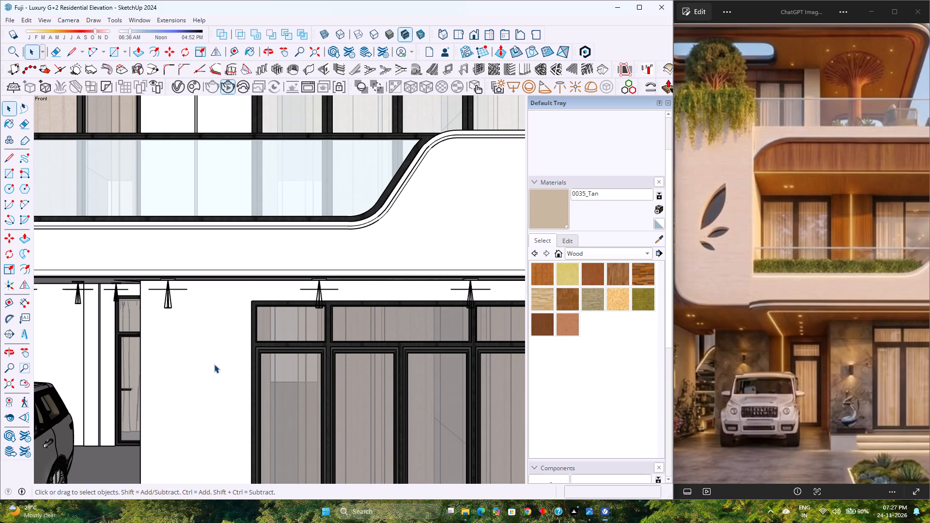
scroll(220, 368, up, 5)
Examine the whole front elevation from a distance, from the boundary walls, planters and parked car up to the roof canopy.
scroll(221, 365, down, 18)
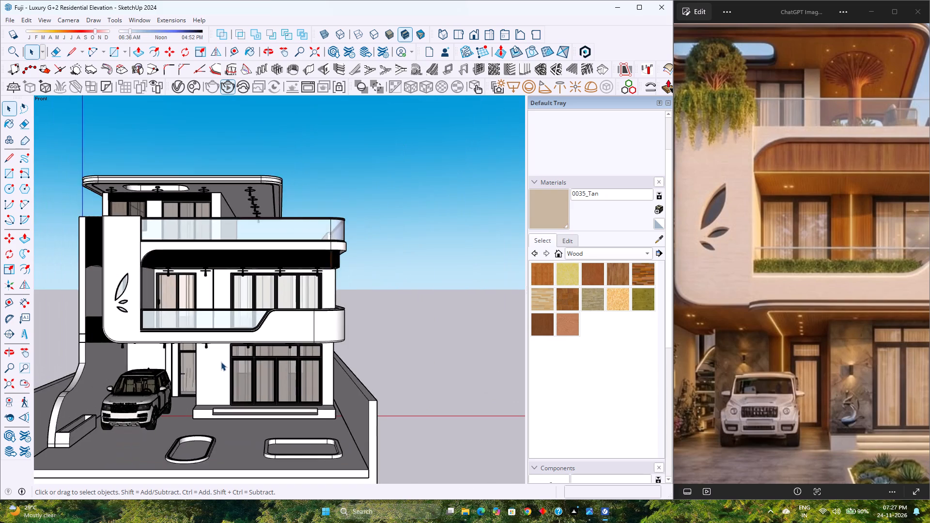
scroll(221, 362, up, 5)
scroll(221, 362, down, 5)
scroll(221, 362, up, 4)
scroll(247, 393, down, 4)
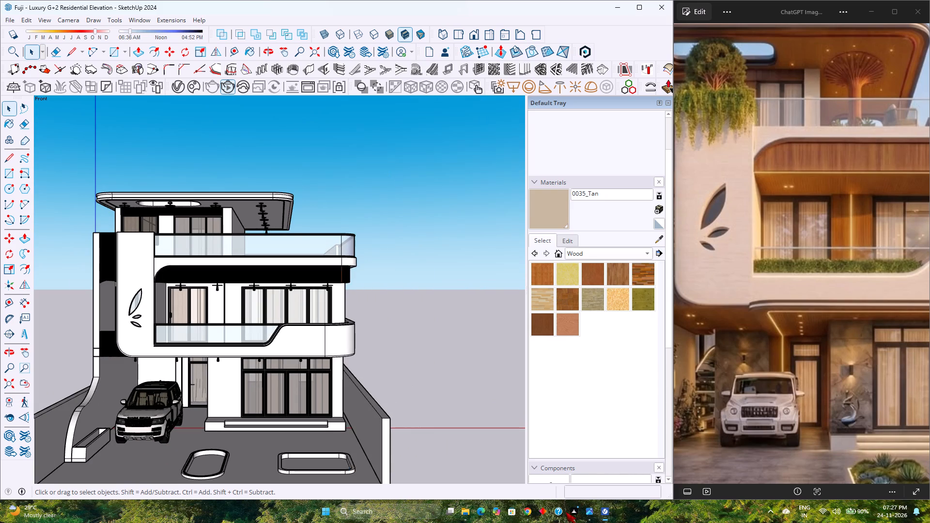
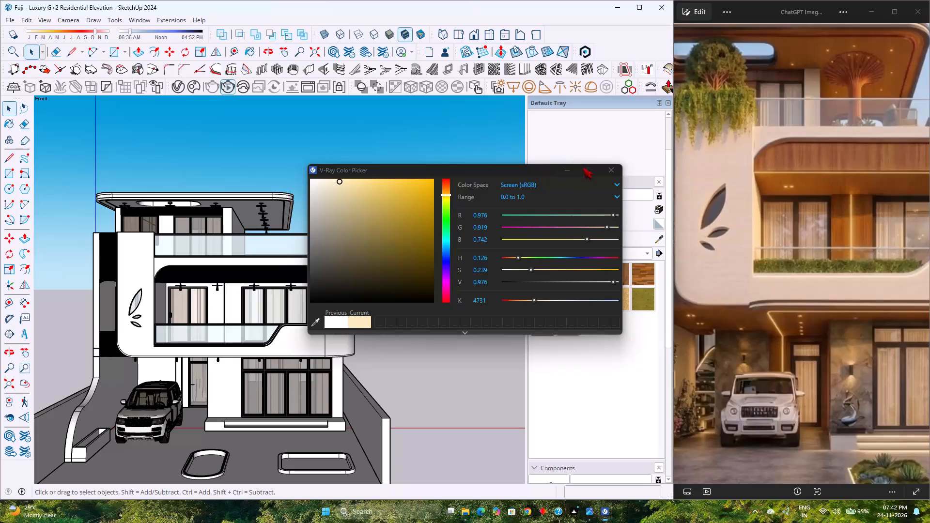
Close the V-Ray colour picker and asset editor.
click(614, 171)
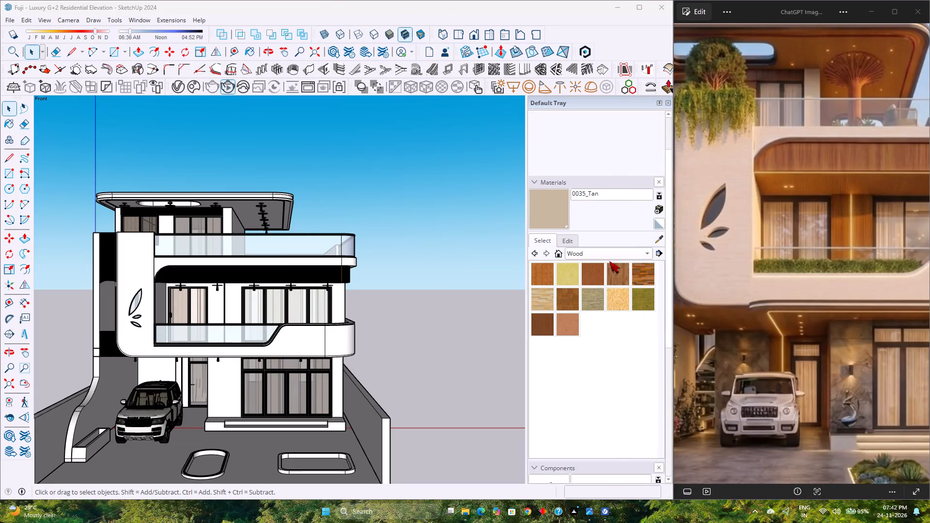
click(603, 514)
click(578, 456)
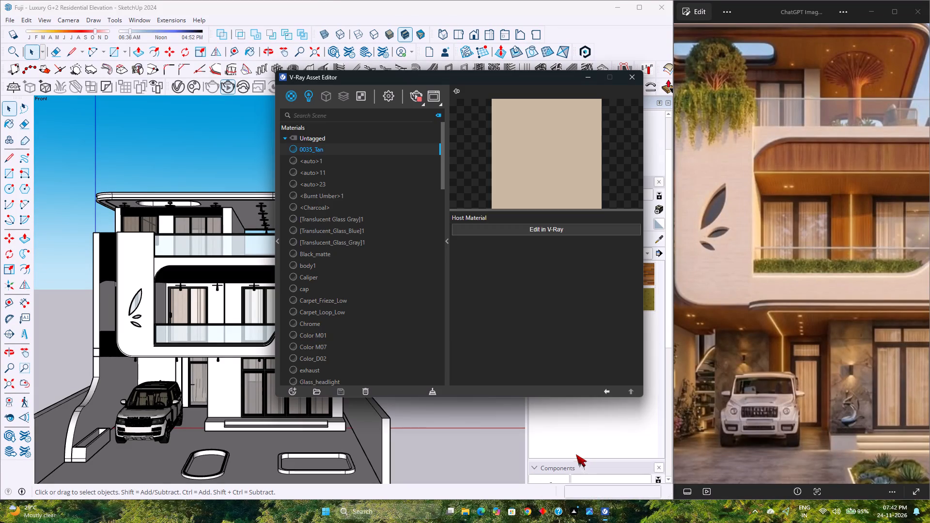
click(582, 77)
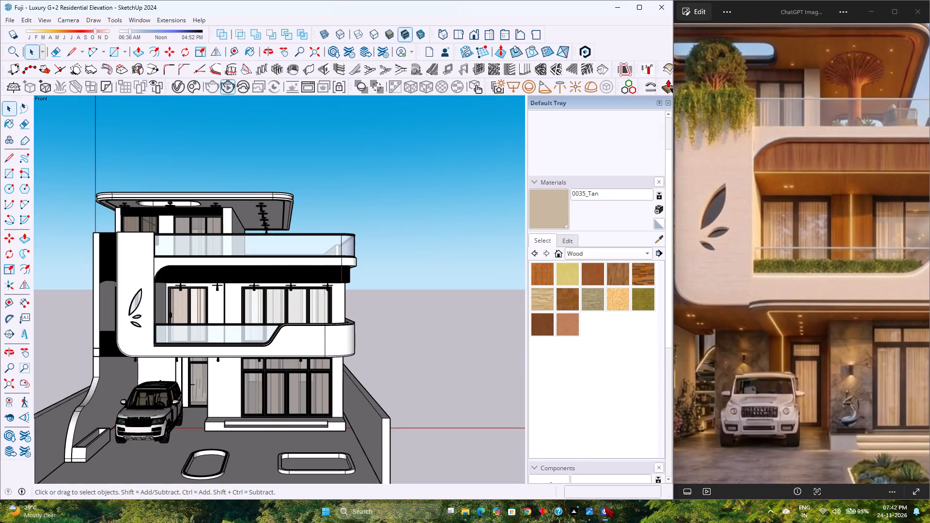
click(584, 463)
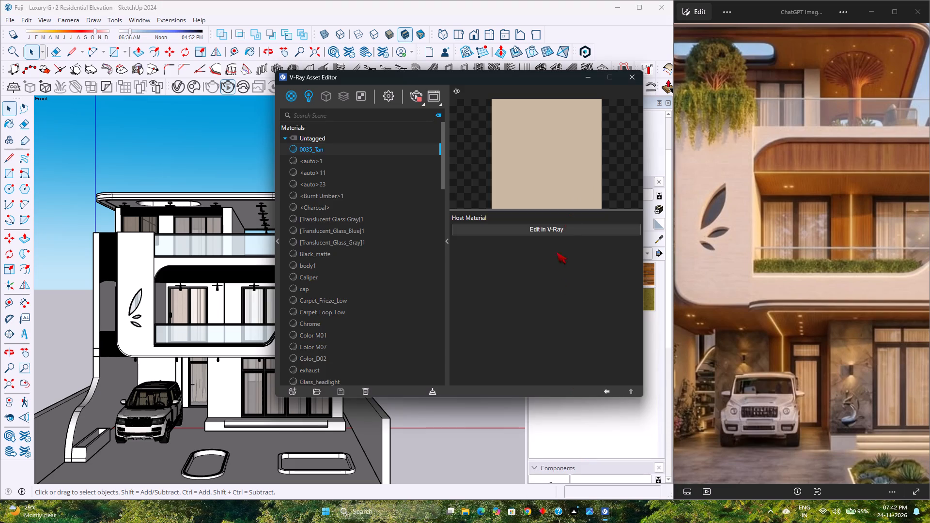
click(634, 78)
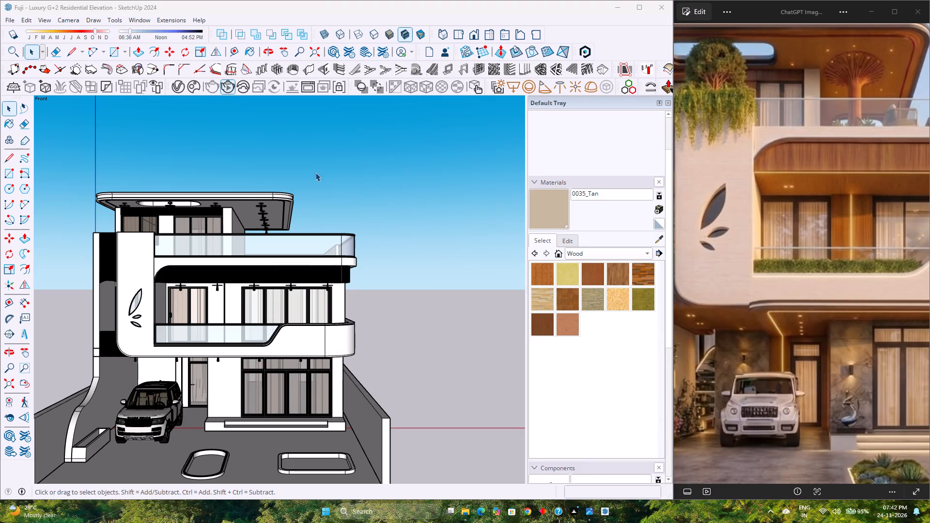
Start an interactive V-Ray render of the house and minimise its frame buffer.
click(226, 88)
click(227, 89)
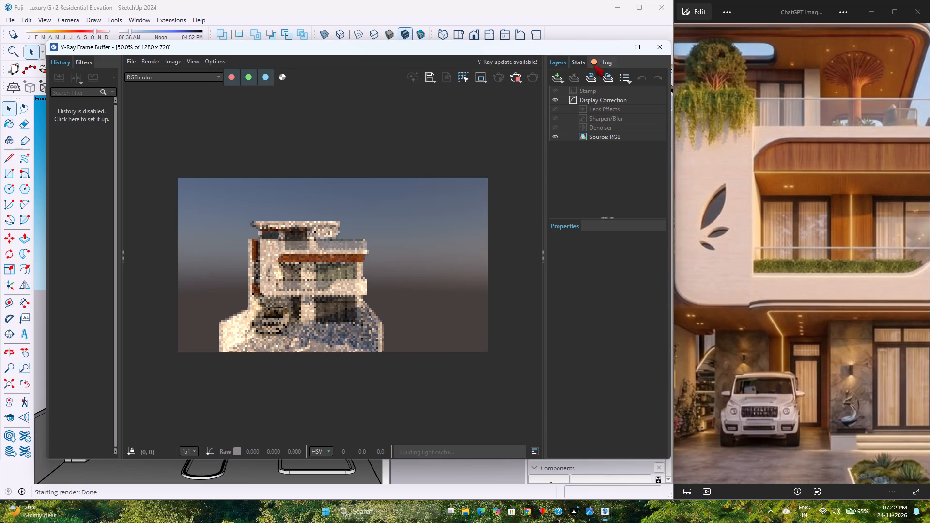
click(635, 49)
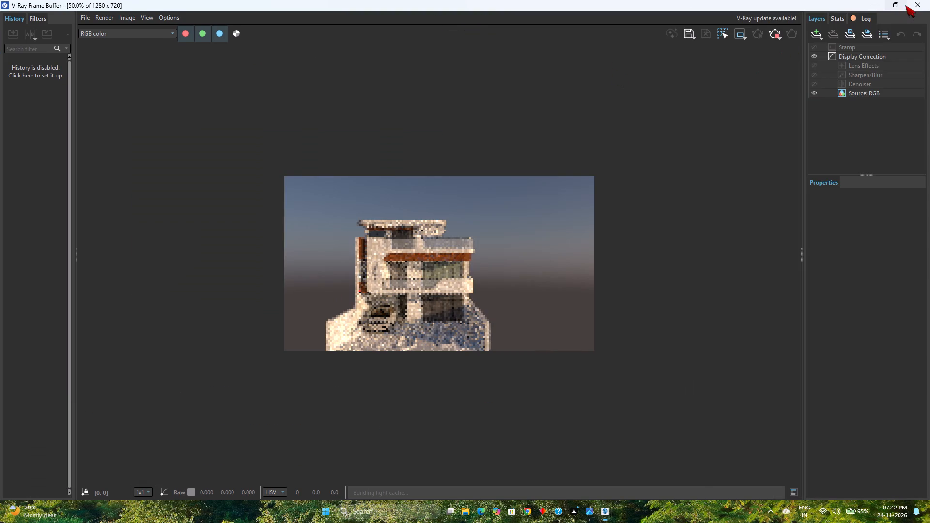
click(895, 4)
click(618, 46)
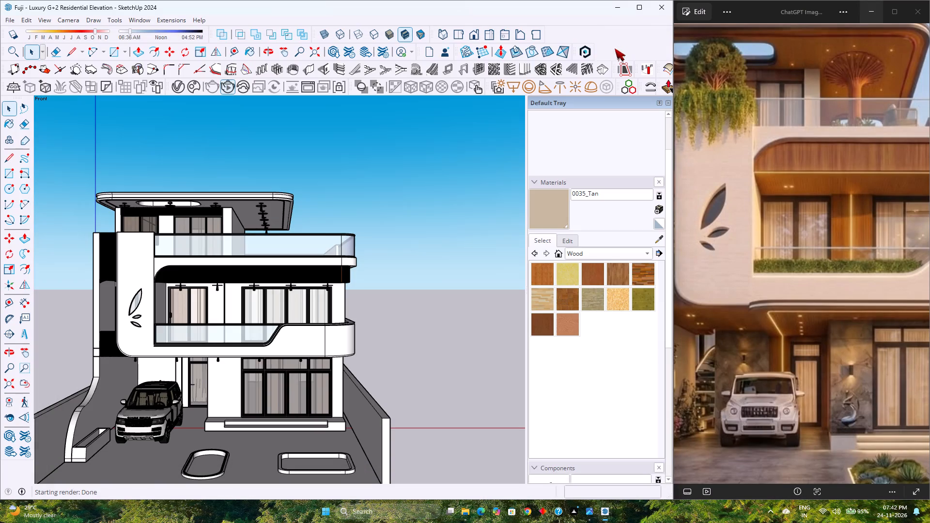
Frame the whole front elevation with its boundary walls, and restart the interactive render from that view.
click(474, 32)
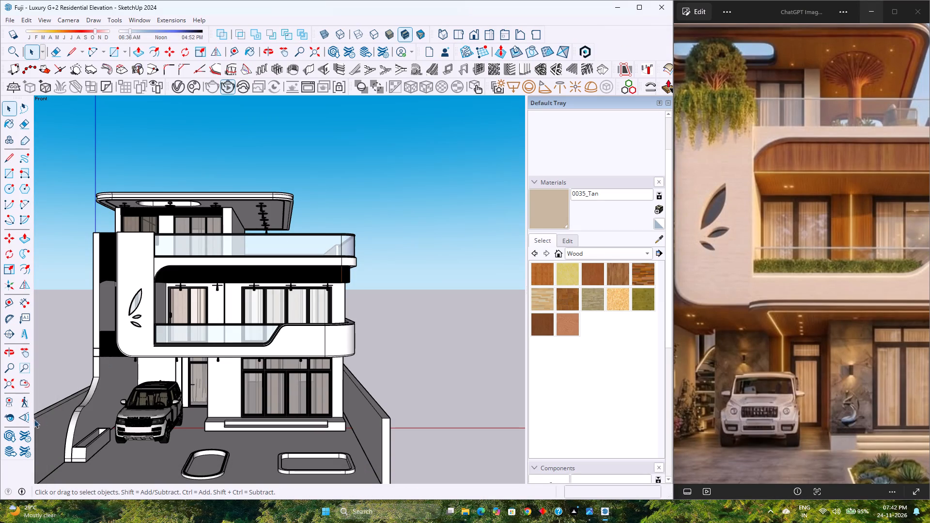
click(3, 384)
triple_click(440, 242)
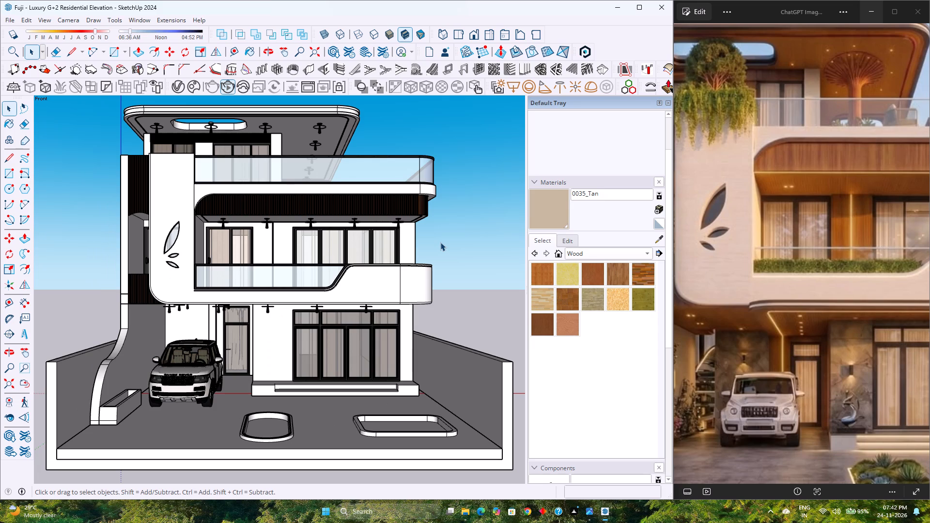
scroll(440, 242, down, 3)
scroll(440, 242, up, 2)
scroll(440, 242, down, 3)
scroll(440, 242, up, 4)
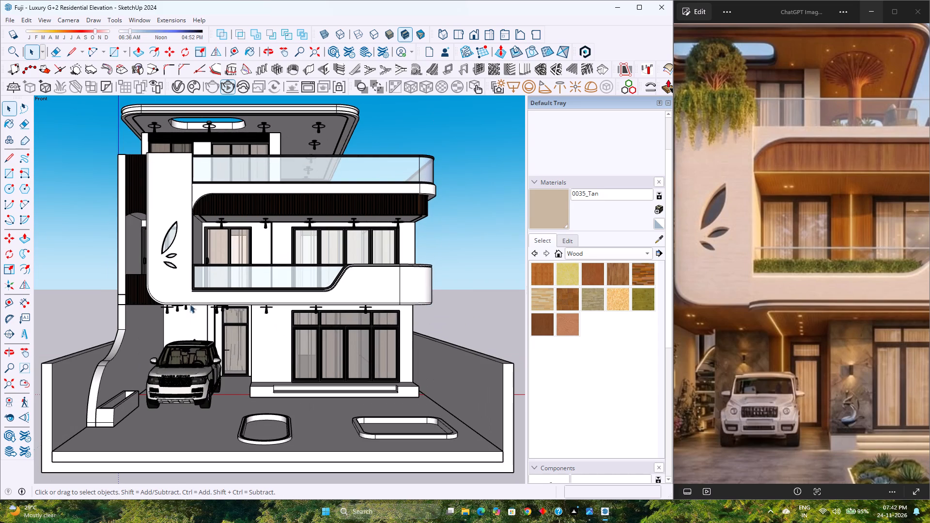
double_click(7, 385)
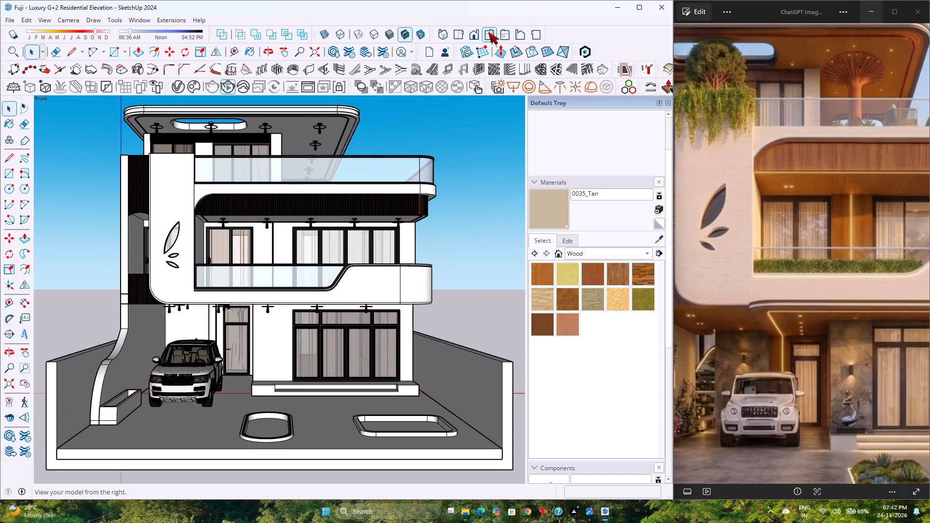
click(475, 34)
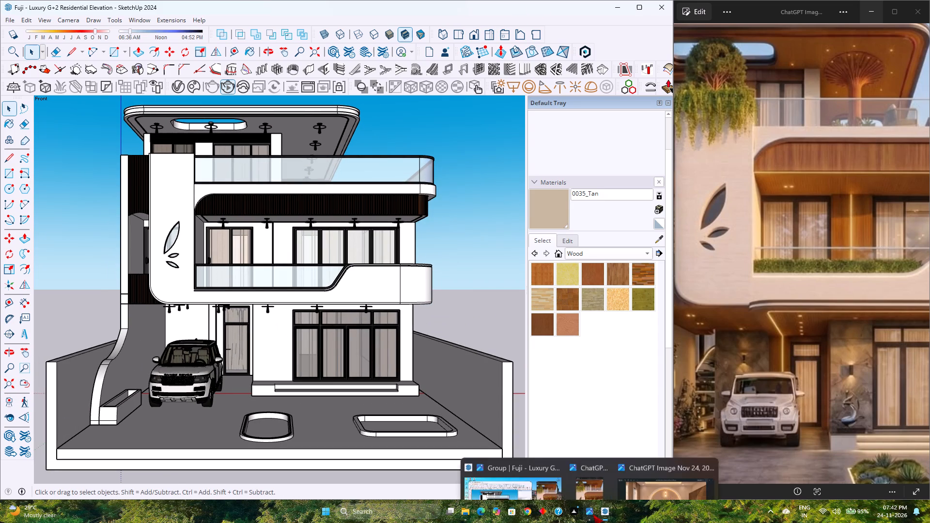
click(632, 470)
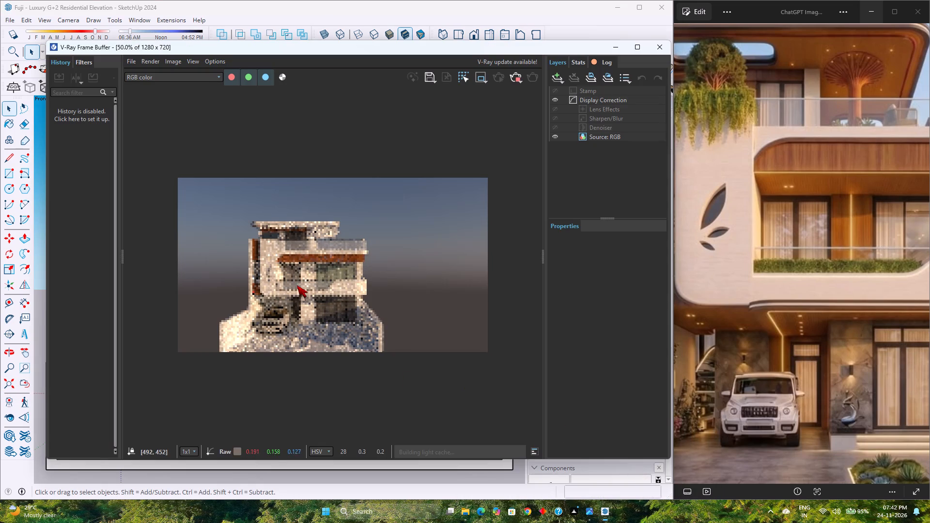
scroll(298, 281, down, 4)
scroll(298, 281, up, 3)
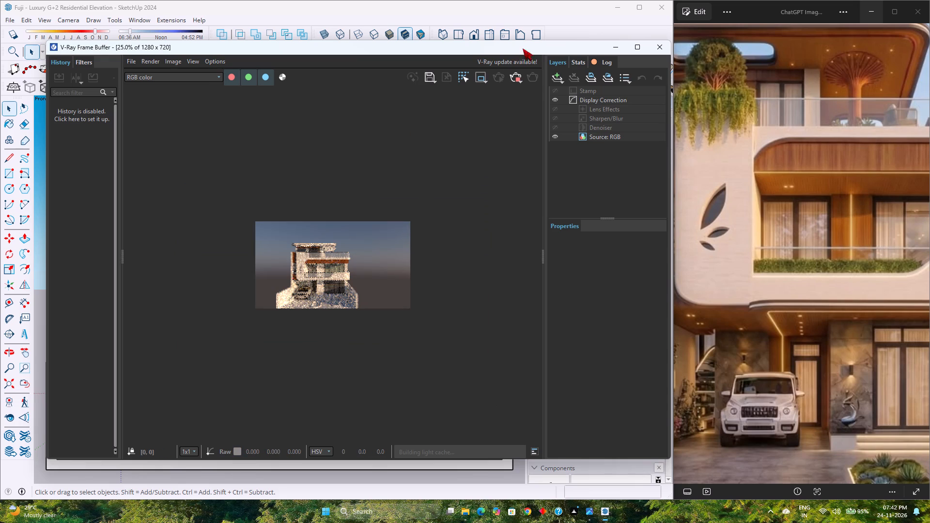
click(515, 77)
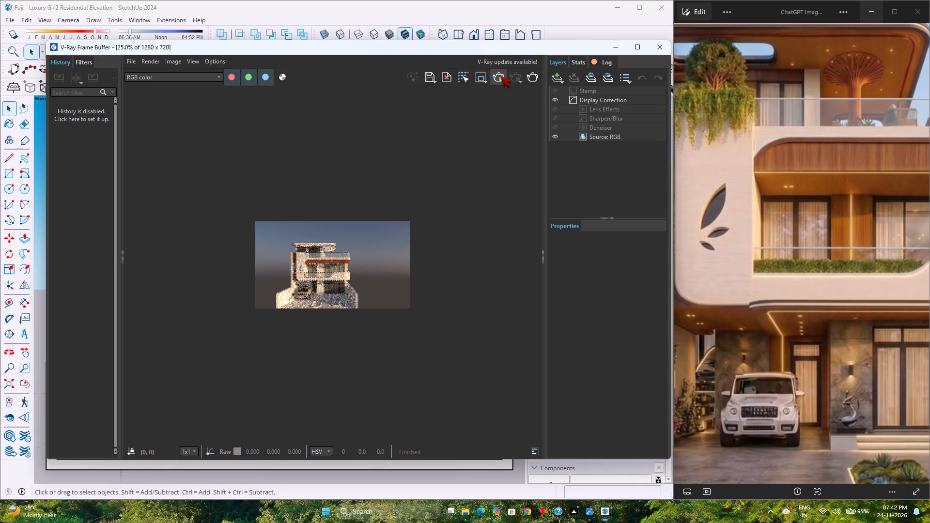
click(498, 75)
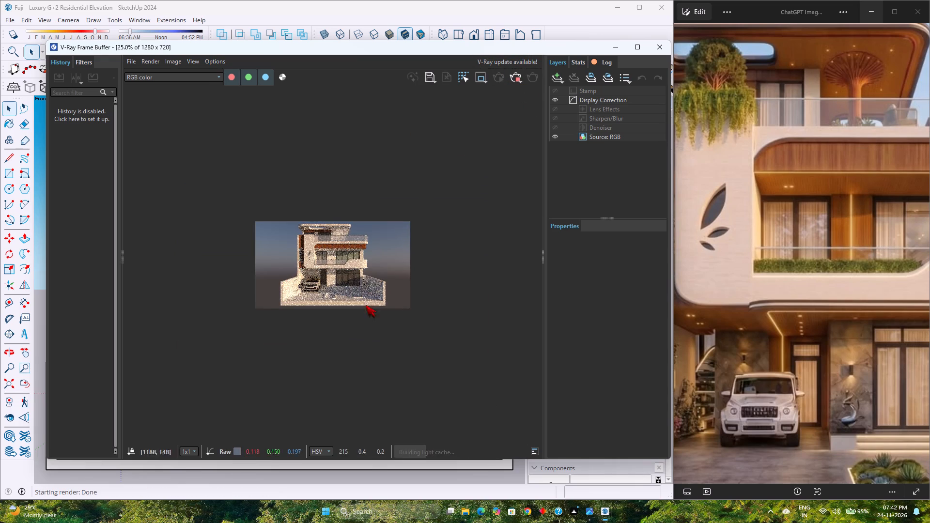
Inspect the rendered front elevation and shift the sun's time of day to its latest setting for a dark evening scene.
scroll(341, 285, up, 3)
scroll(341, 285, down, 2)
scroll(341, 285, up, 2)
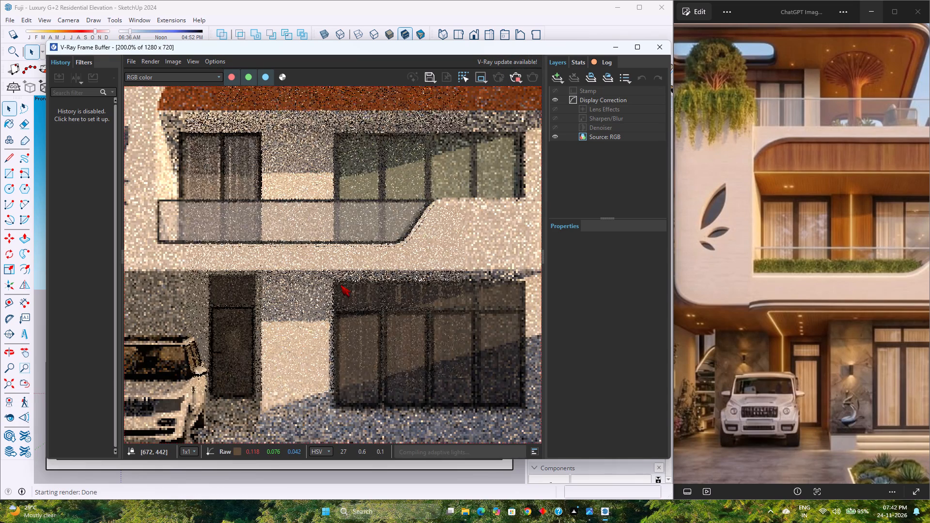
scroll(341, 285, down, 1)
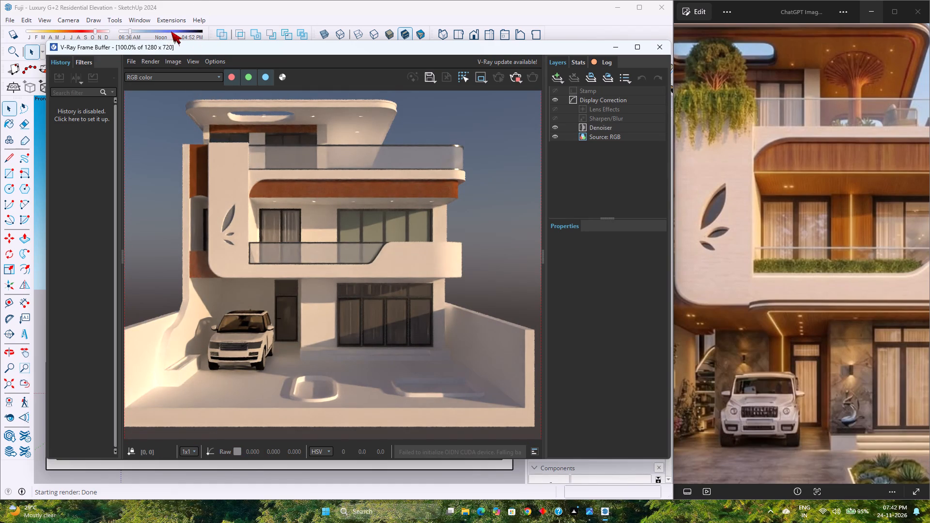
drag(130, 31, 144, 30)
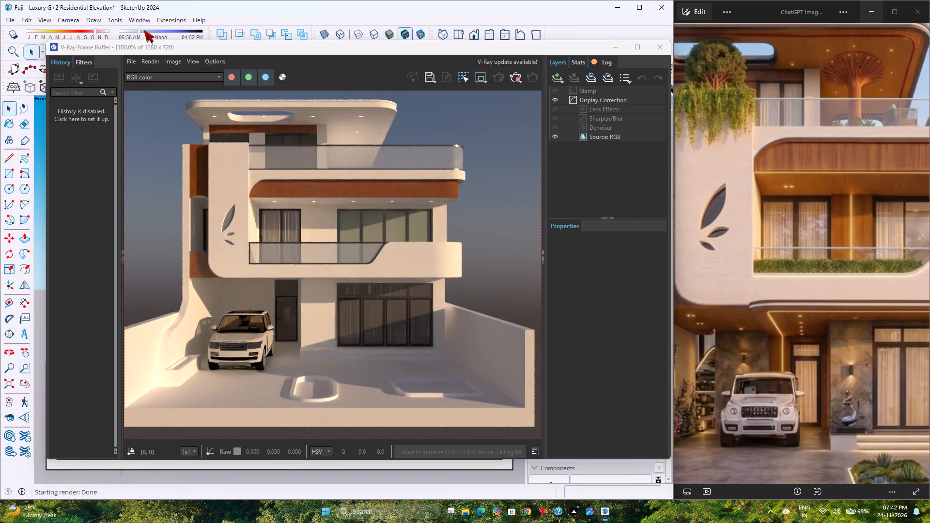
drag(144, 30, 201, 31)
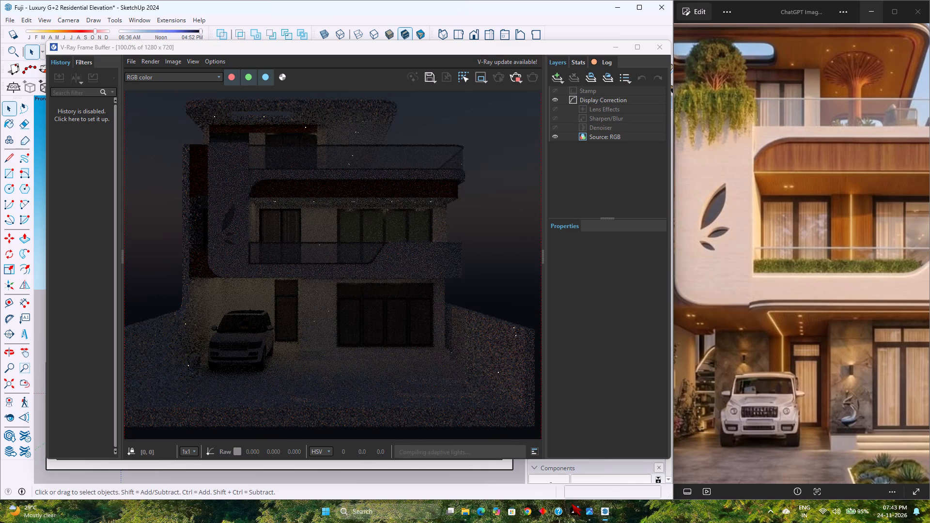
Arrange the render and V-Ray asset editor windows side by side and open the Spot Light's parameters.
drag(347, 48, 332, 129)
click(175, 88)
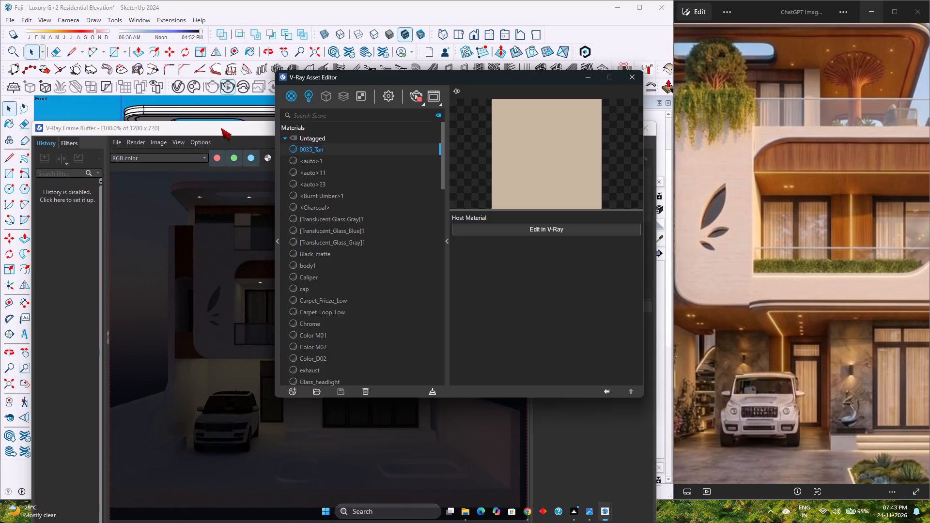
drag(222, 128, 213, 94)
click(416, 77)
drag(421, 77, 476, 87)
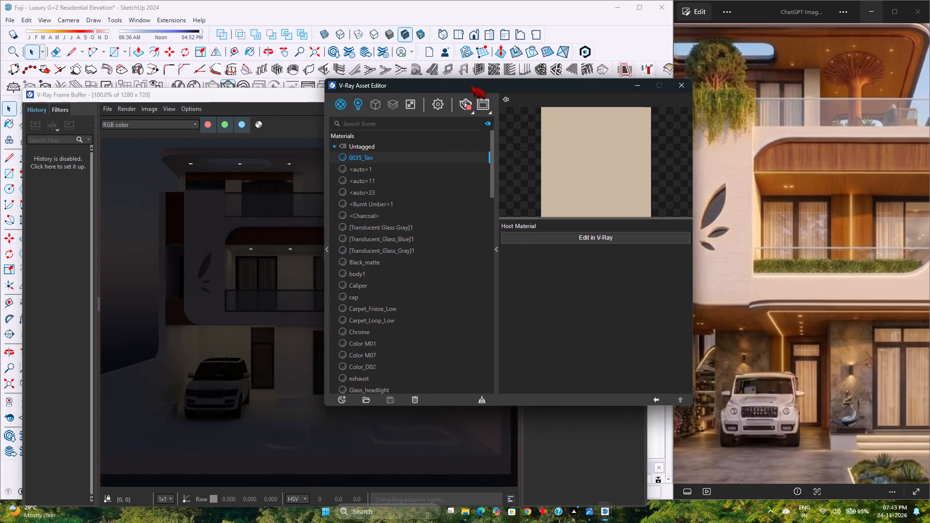
drag(476, 87, 591, 87)
click(476, 112)
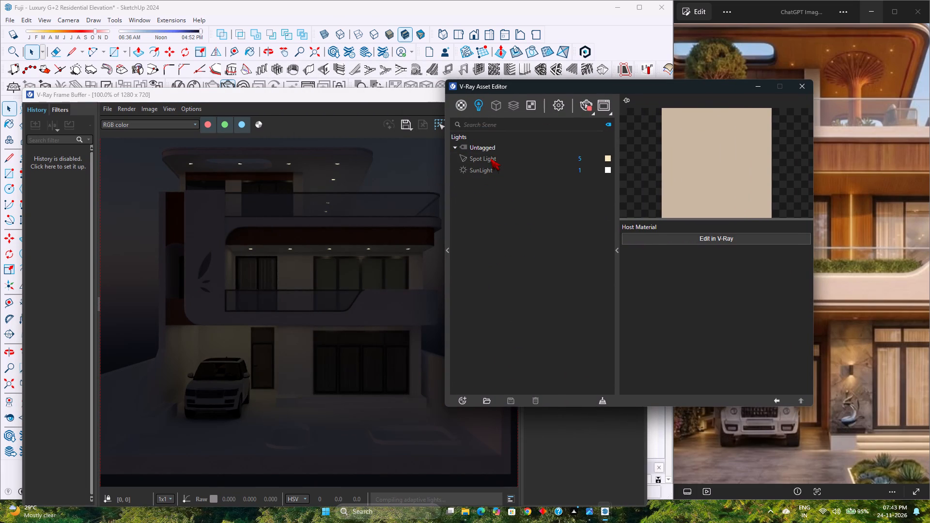
click(490, 158)
scroll(691, 295, up, 3)
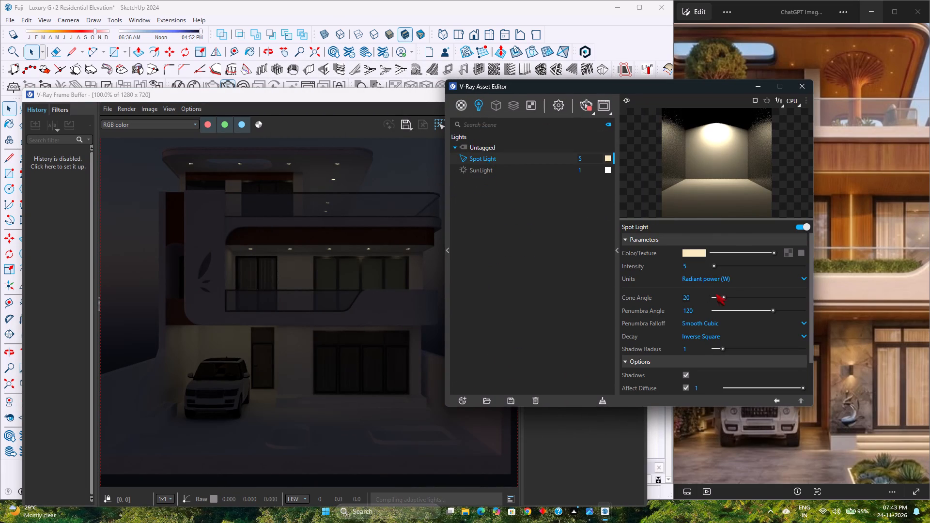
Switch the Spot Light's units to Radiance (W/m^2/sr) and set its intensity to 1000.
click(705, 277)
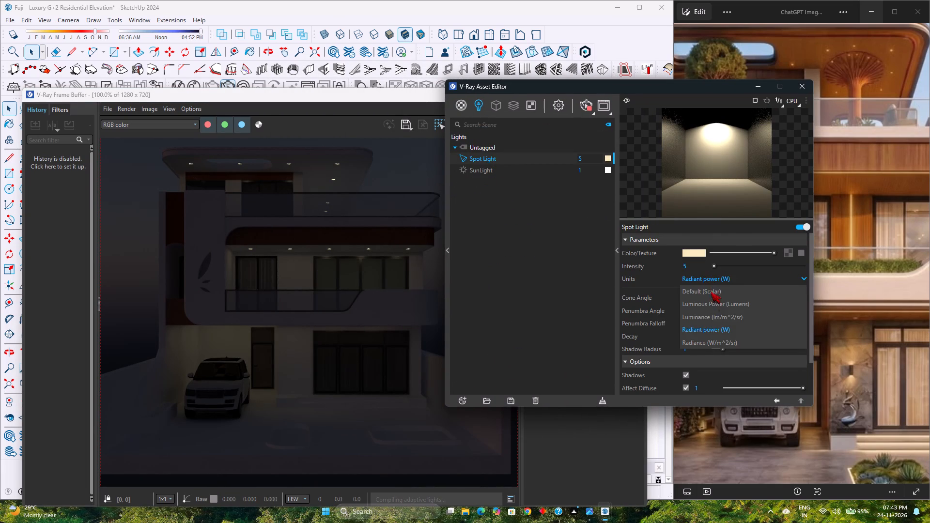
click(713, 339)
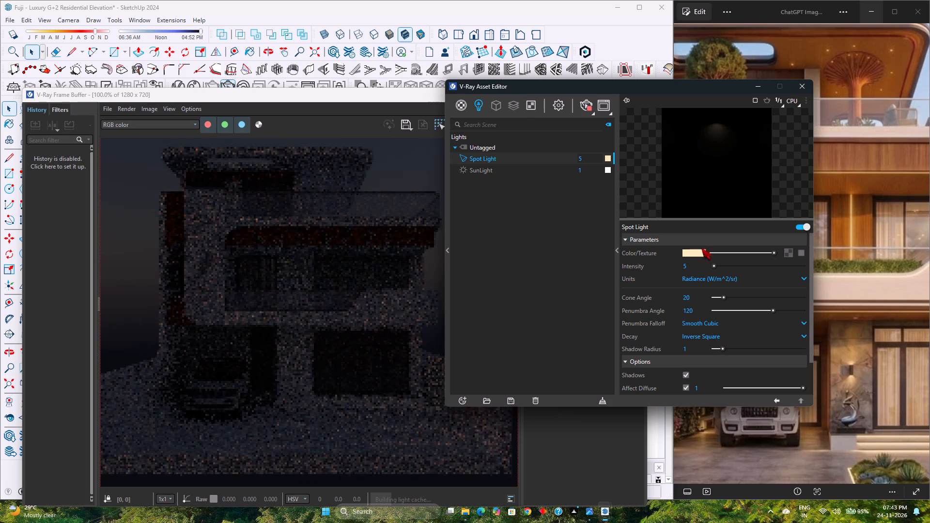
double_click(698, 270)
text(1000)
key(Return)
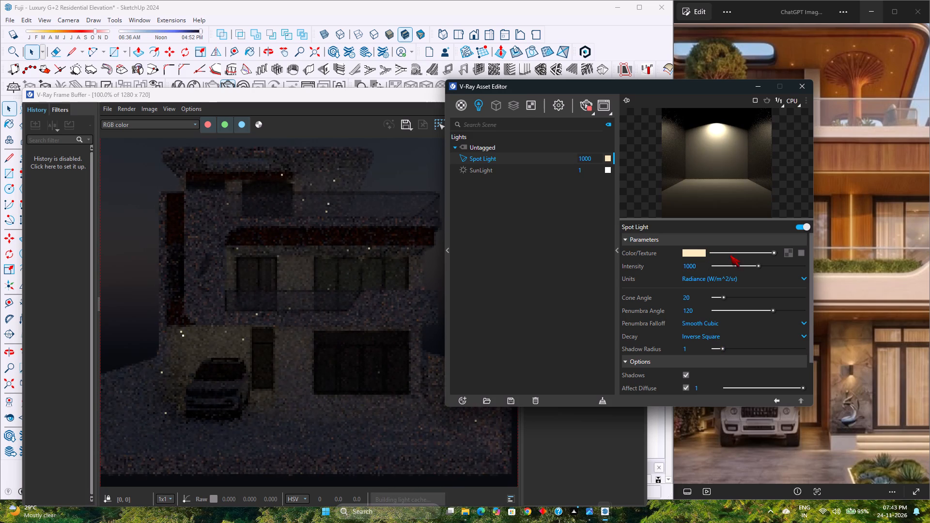
Raise the Spot Light's intensity to 10000, and further to 100000.
click(706, 268)
key(0)
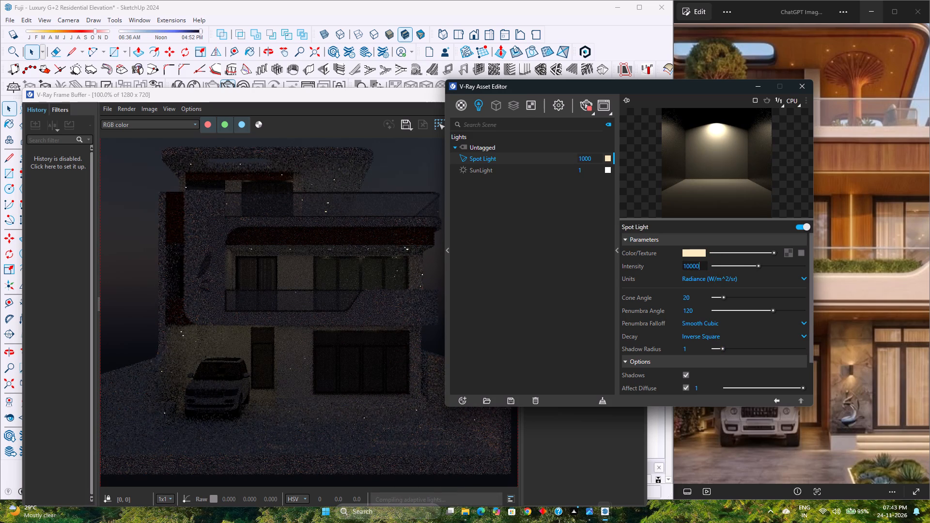
key(Return)
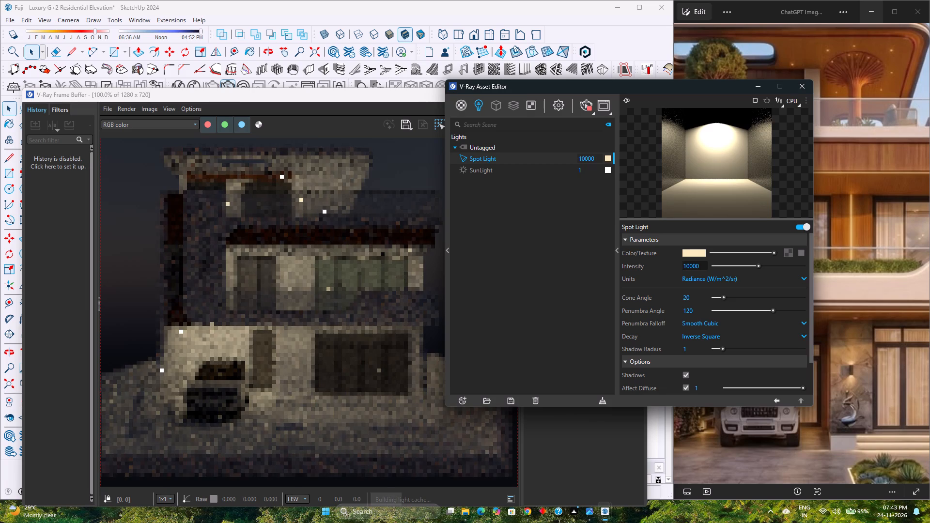
click(706, 267)
key(0)
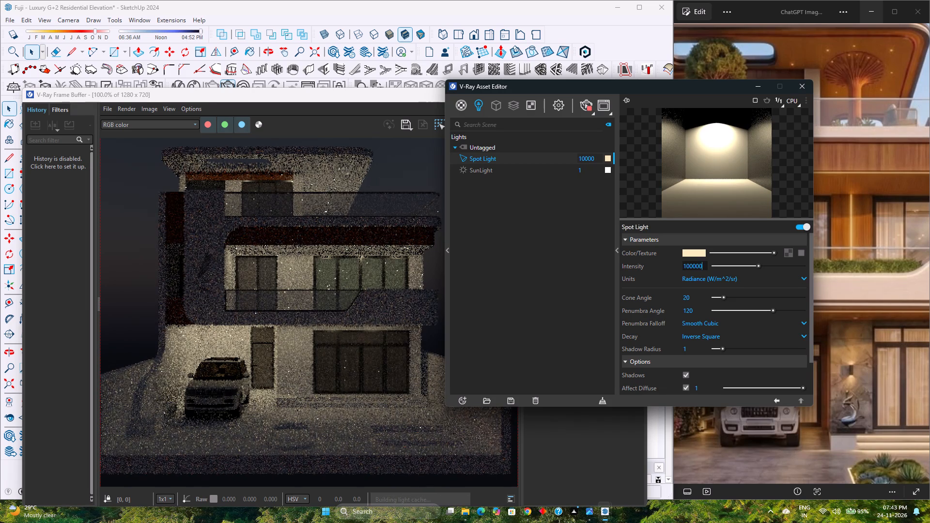
key(Return)
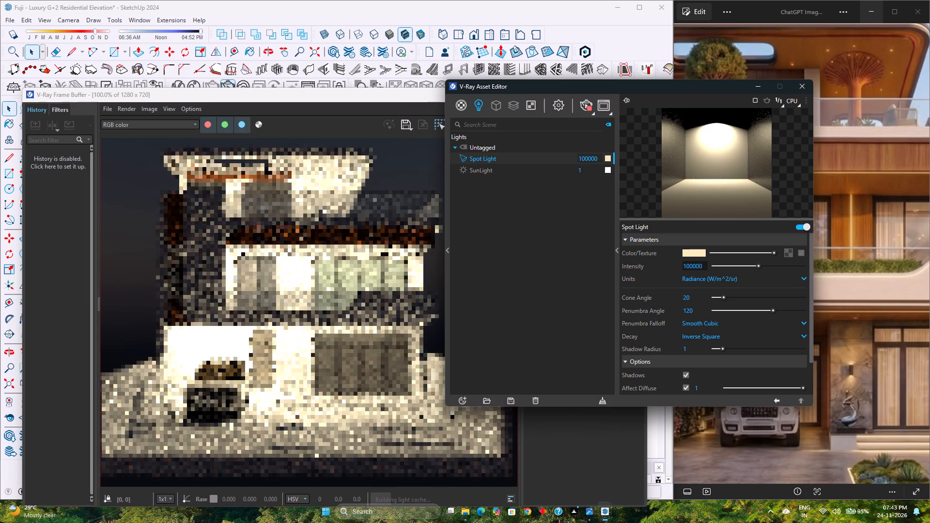
click(706, 267)
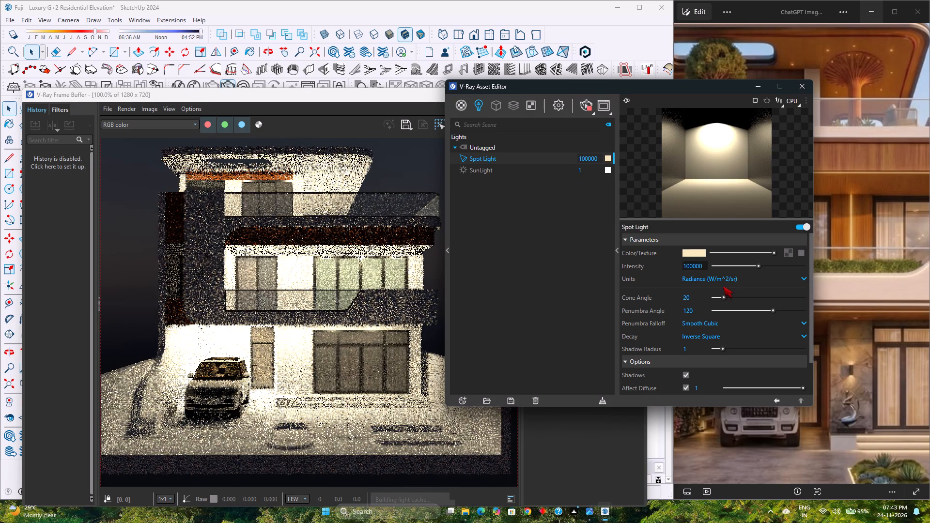
Switch the Spot Light's intensity units back to Radiant power (W).
click(723, 281)
click(722, 328)
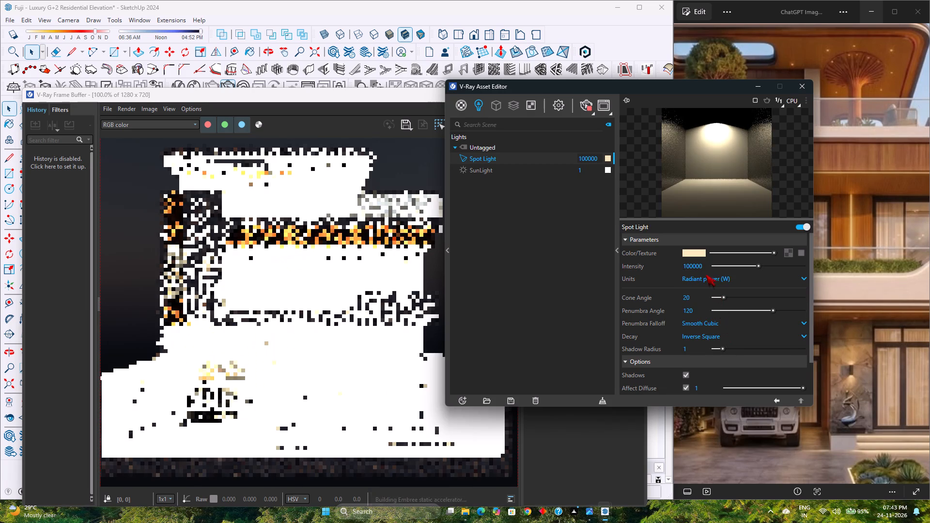
Lower the Spot Light's intensity to 10 W, and raise it to 100 W.
click(706, 272)
click(705, 268)
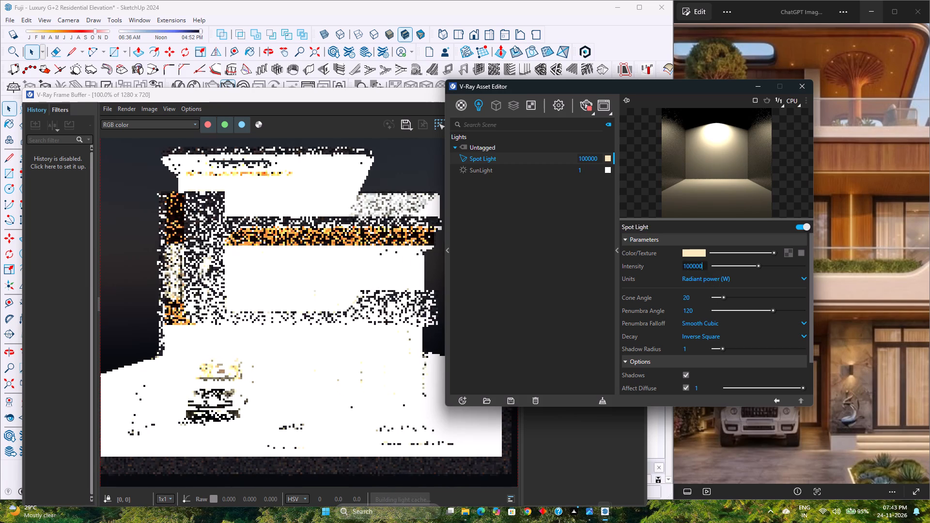
key(BackSpace)
key(BackSpace)
key(BackSpace)
key(BackSpace)
key(Return)
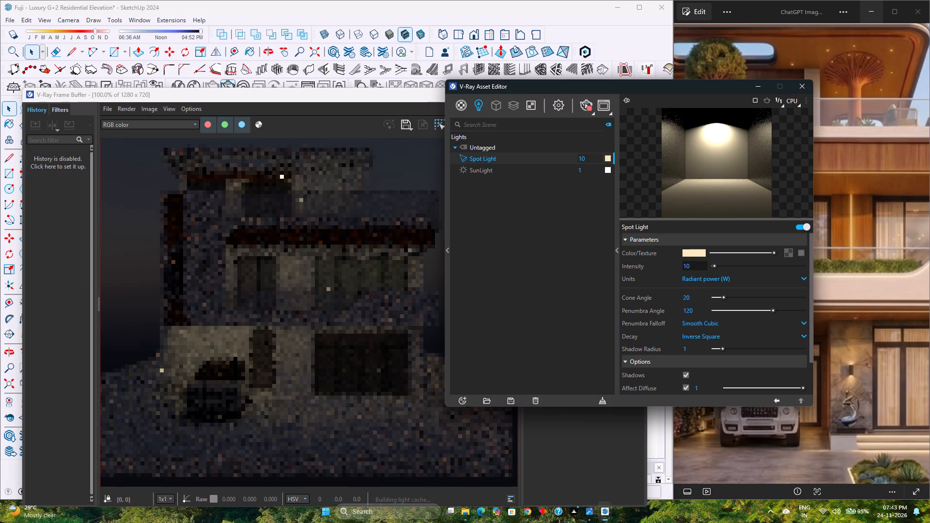
click(695, 265)
key(0)
key(Return)
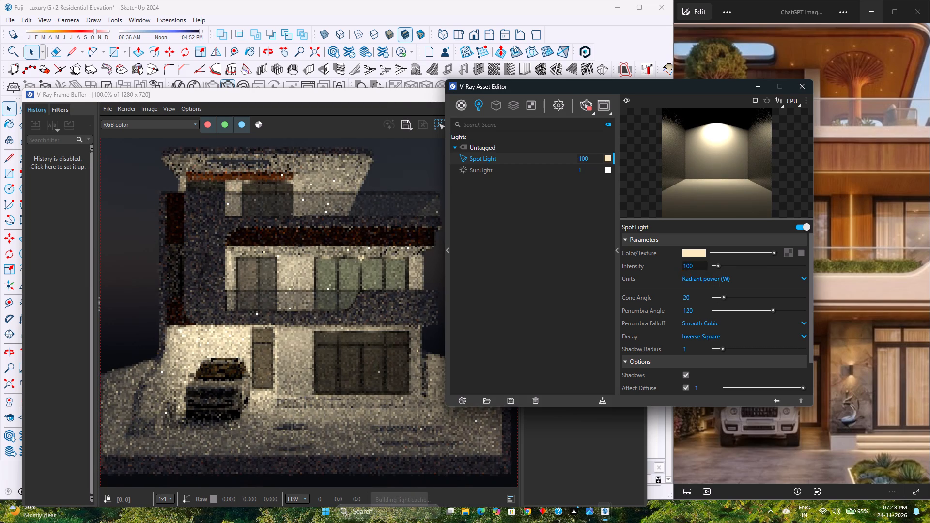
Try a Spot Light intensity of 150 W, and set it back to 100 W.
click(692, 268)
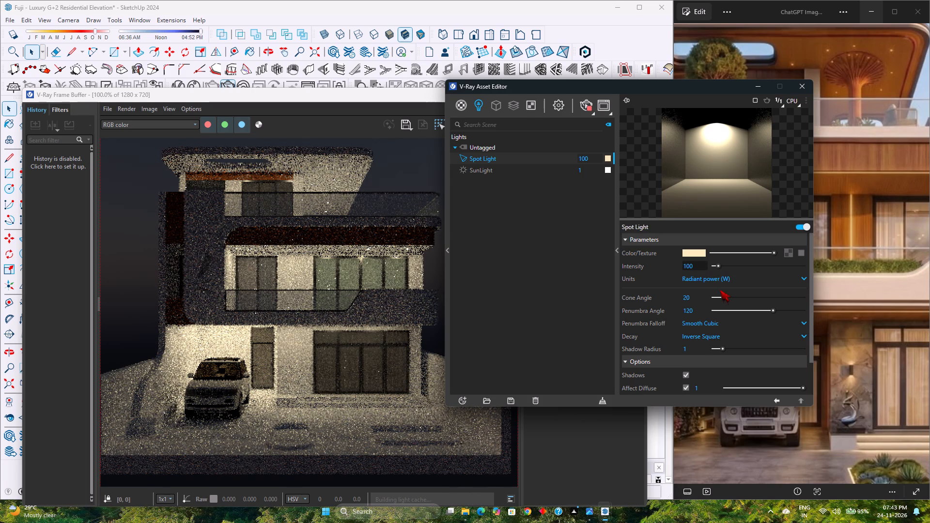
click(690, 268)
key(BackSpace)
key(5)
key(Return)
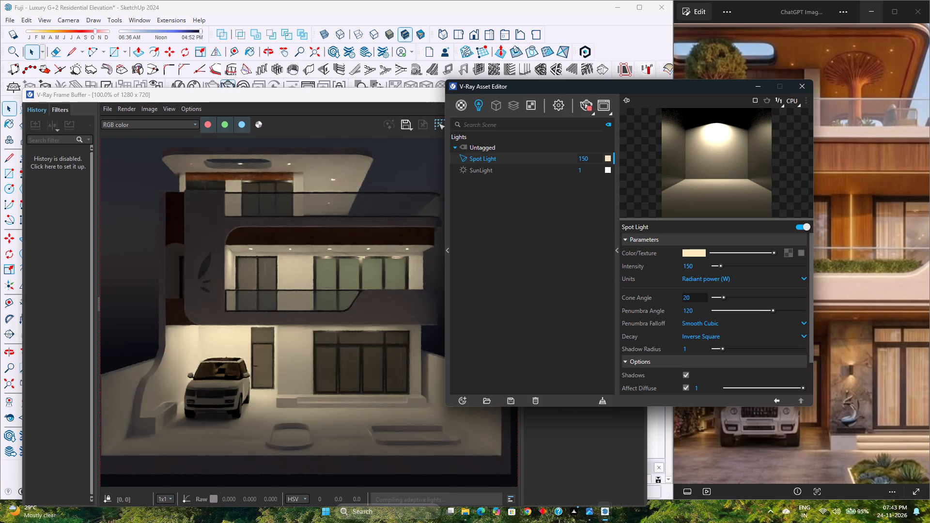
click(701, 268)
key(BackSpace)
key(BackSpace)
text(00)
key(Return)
Move the sun's time of day to early morning, shortly after 06:36 AM, and minimise the render window to return to the model.
click(763, 84)
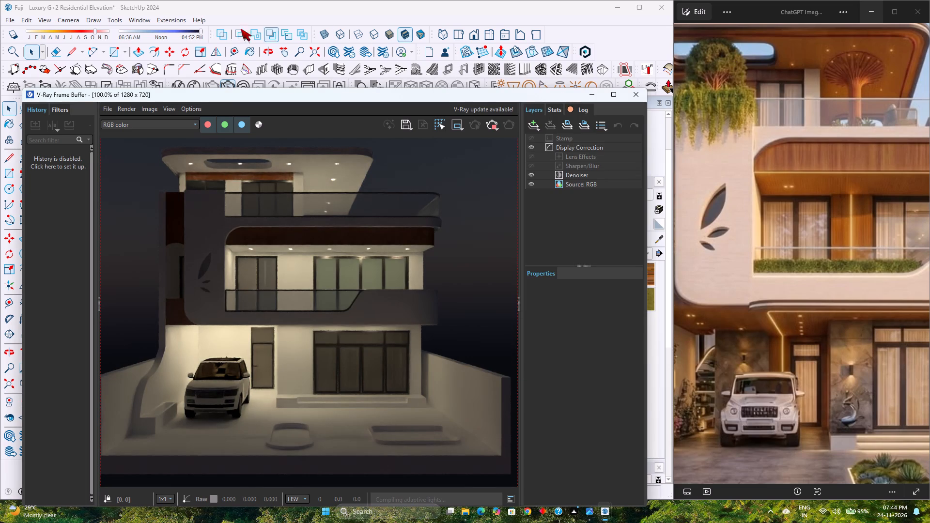
drag(199, 30, 128, 36)
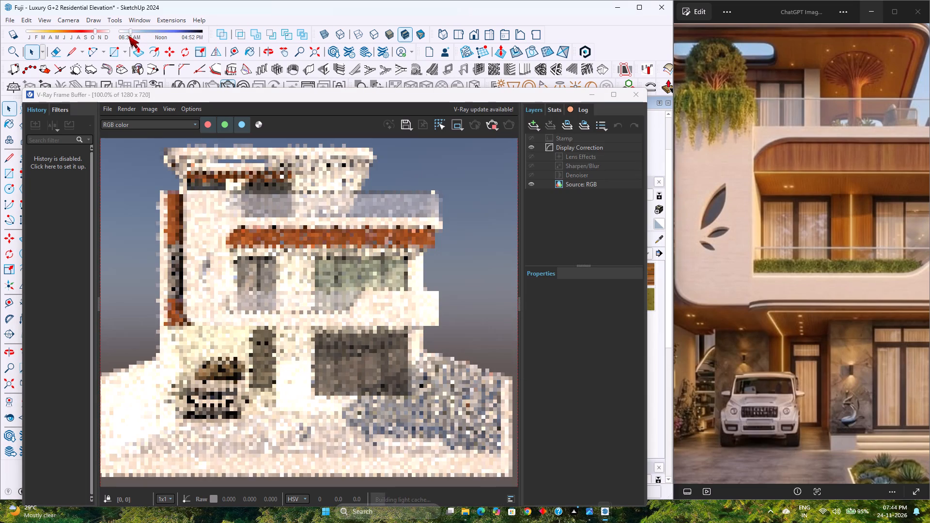
drag(128, 36, 128, 37)
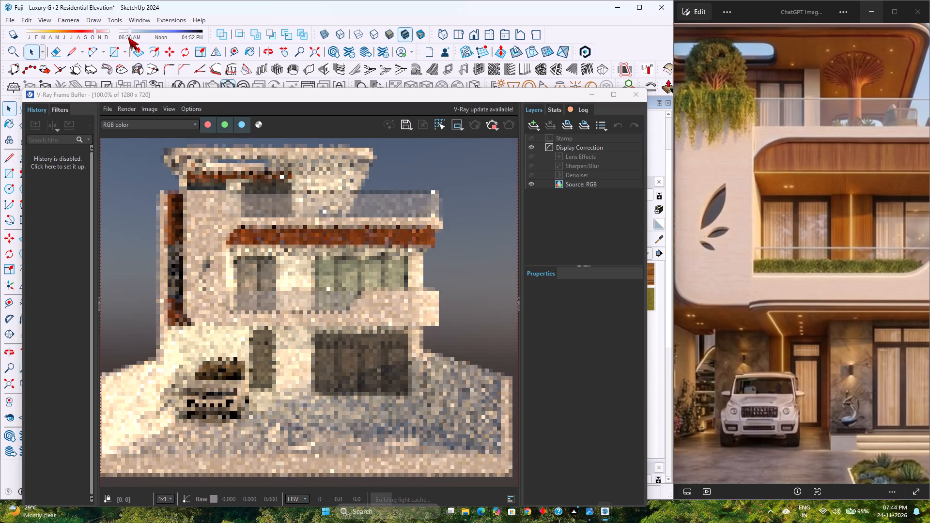
drag(128, 37, 126, 38)
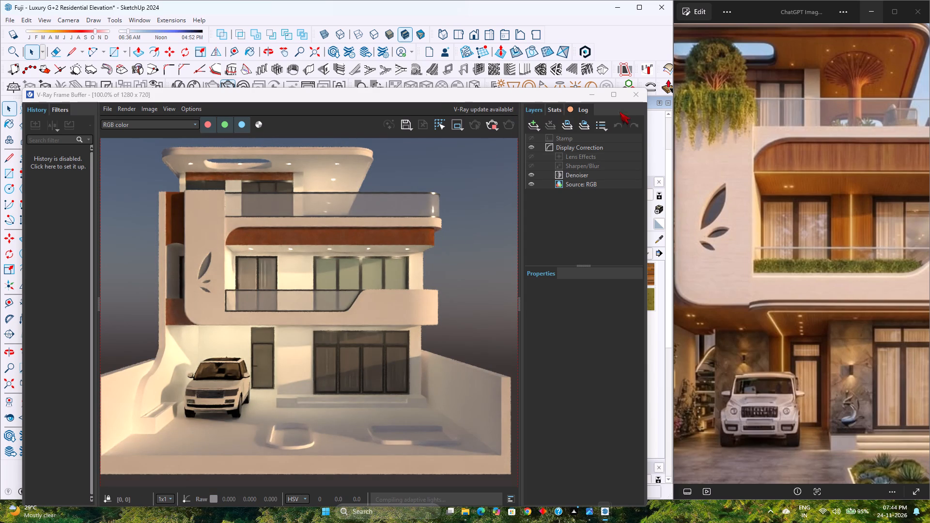
click(592, 97)
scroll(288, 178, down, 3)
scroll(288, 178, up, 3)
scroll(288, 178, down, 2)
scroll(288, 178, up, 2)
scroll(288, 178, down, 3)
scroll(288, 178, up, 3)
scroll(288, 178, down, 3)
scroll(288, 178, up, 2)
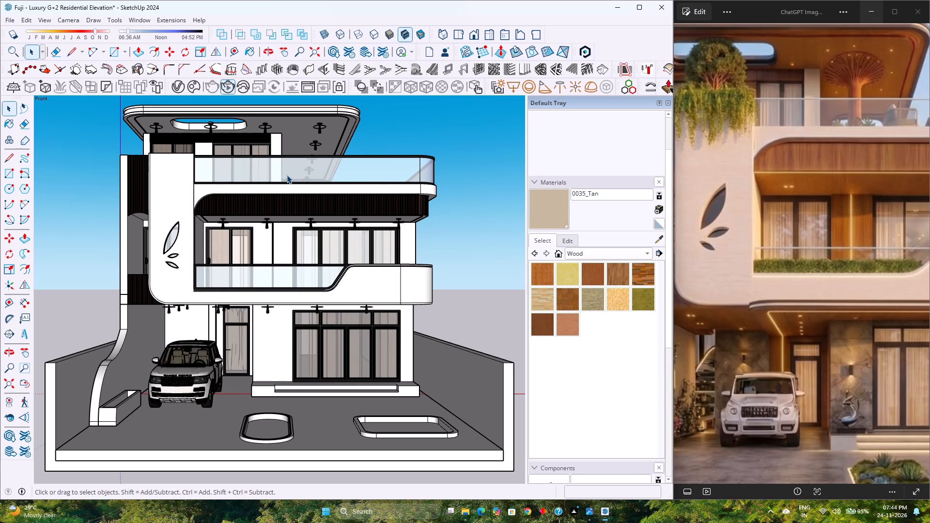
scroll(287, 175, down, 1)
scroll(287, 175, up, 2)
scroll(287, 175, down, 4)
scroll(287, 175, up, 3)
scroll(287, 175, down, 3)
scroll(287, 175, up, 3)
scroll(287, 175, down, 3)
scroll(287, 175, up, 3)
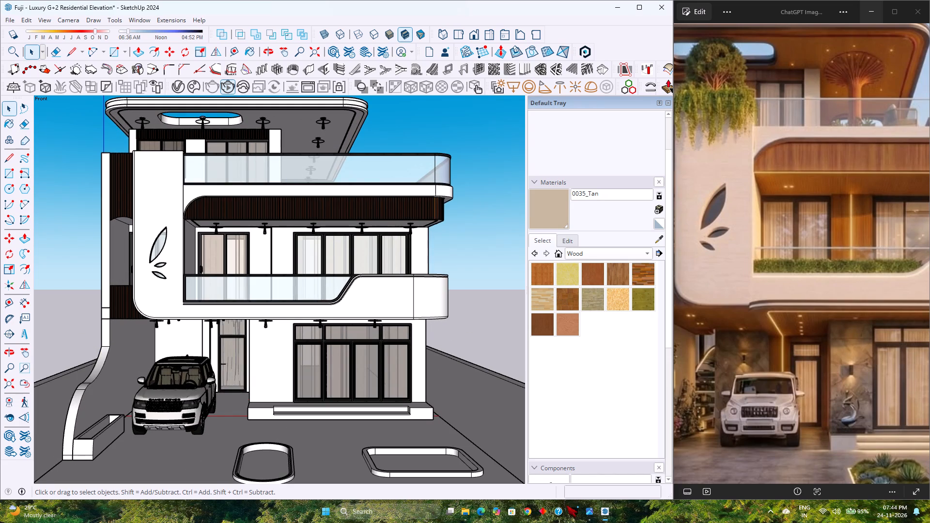
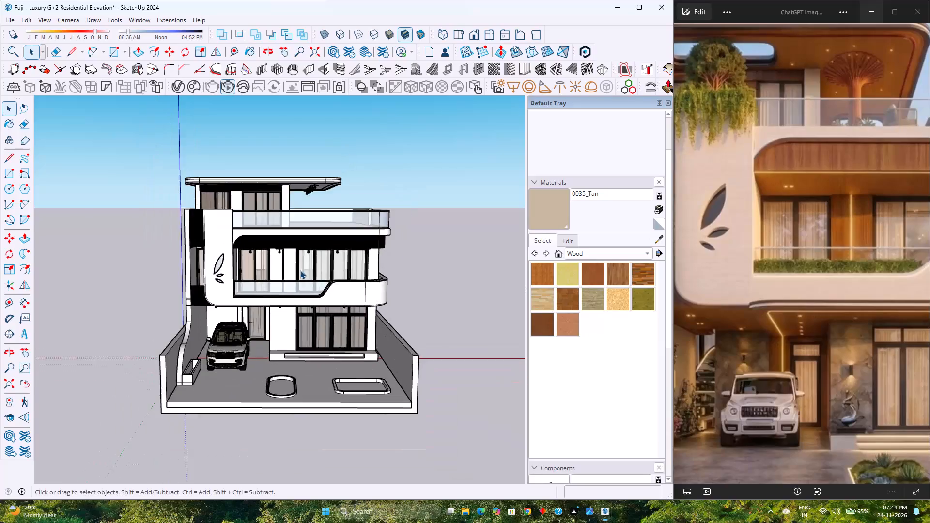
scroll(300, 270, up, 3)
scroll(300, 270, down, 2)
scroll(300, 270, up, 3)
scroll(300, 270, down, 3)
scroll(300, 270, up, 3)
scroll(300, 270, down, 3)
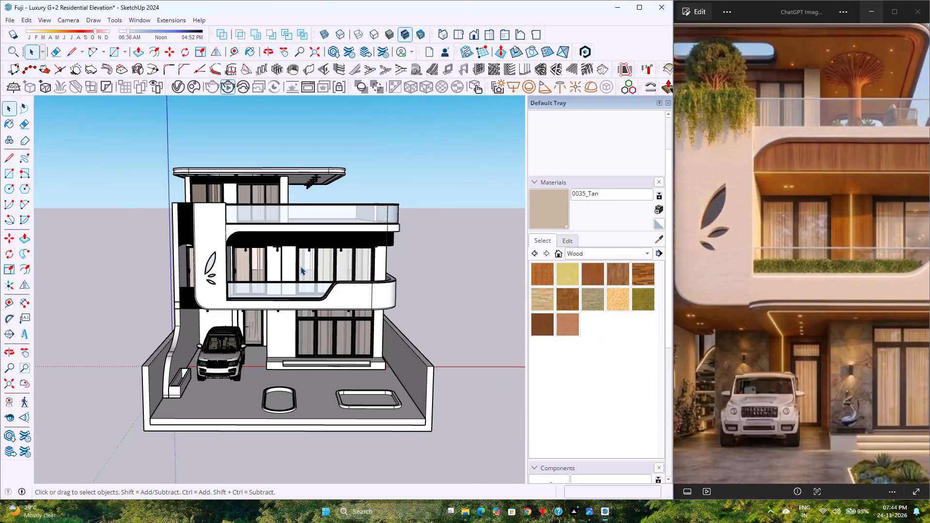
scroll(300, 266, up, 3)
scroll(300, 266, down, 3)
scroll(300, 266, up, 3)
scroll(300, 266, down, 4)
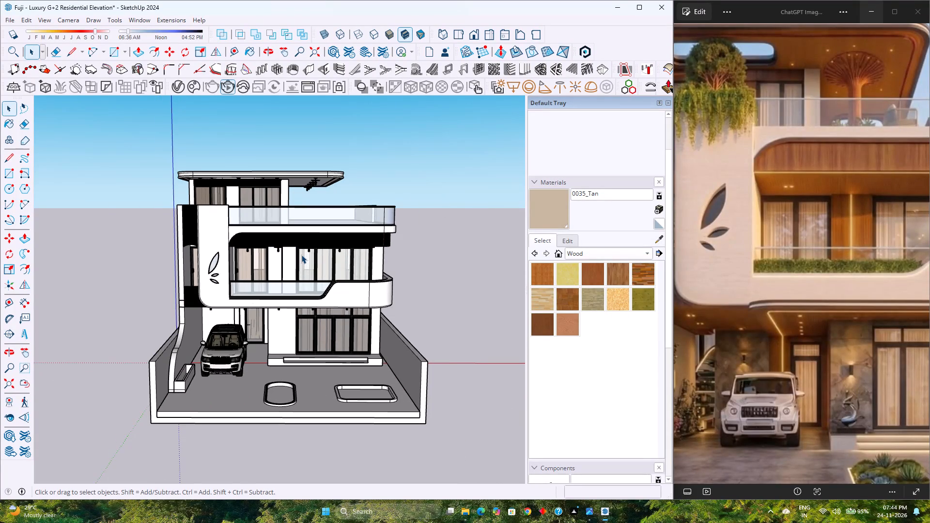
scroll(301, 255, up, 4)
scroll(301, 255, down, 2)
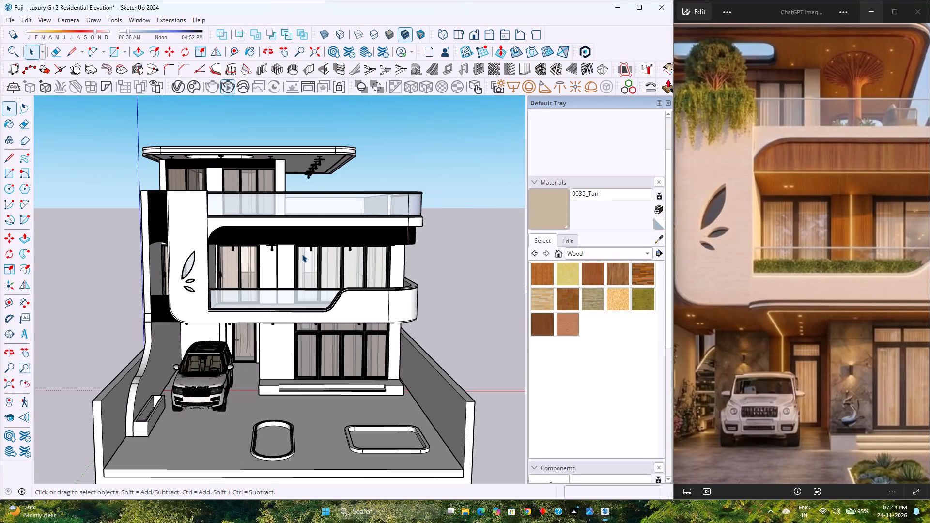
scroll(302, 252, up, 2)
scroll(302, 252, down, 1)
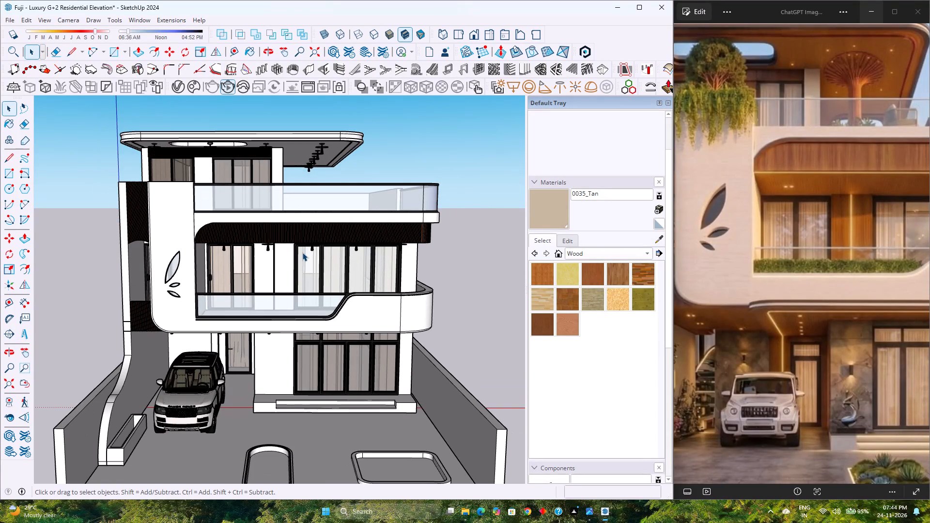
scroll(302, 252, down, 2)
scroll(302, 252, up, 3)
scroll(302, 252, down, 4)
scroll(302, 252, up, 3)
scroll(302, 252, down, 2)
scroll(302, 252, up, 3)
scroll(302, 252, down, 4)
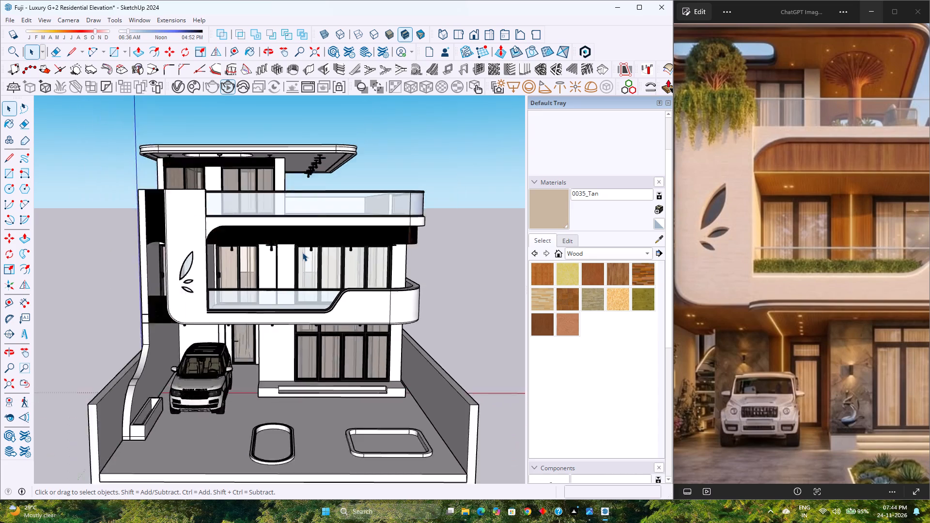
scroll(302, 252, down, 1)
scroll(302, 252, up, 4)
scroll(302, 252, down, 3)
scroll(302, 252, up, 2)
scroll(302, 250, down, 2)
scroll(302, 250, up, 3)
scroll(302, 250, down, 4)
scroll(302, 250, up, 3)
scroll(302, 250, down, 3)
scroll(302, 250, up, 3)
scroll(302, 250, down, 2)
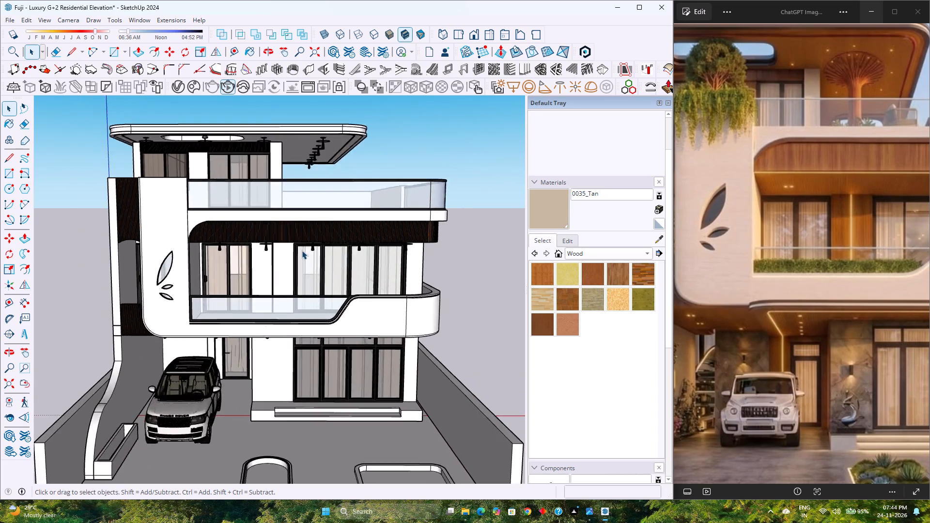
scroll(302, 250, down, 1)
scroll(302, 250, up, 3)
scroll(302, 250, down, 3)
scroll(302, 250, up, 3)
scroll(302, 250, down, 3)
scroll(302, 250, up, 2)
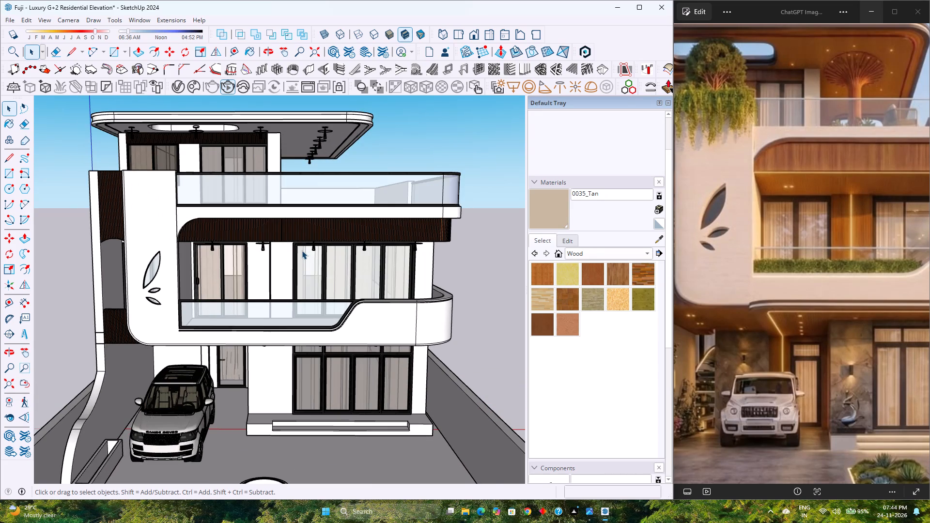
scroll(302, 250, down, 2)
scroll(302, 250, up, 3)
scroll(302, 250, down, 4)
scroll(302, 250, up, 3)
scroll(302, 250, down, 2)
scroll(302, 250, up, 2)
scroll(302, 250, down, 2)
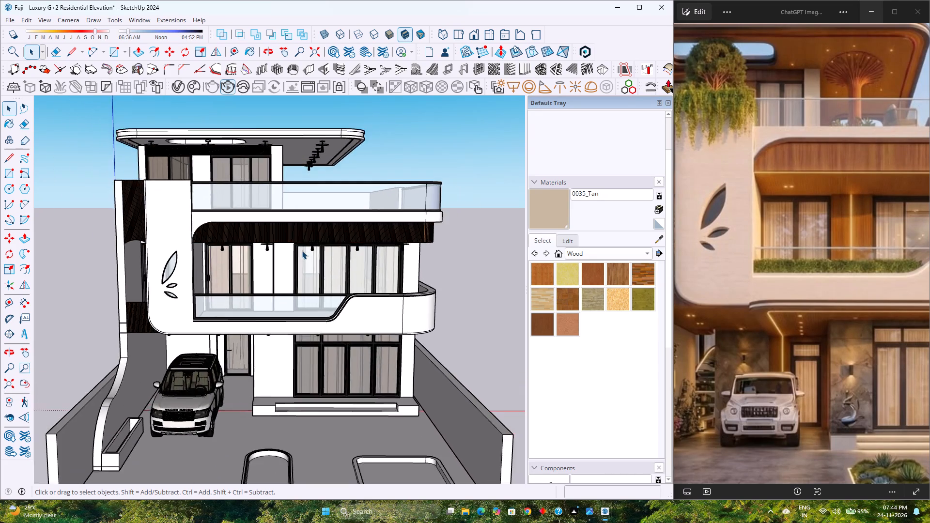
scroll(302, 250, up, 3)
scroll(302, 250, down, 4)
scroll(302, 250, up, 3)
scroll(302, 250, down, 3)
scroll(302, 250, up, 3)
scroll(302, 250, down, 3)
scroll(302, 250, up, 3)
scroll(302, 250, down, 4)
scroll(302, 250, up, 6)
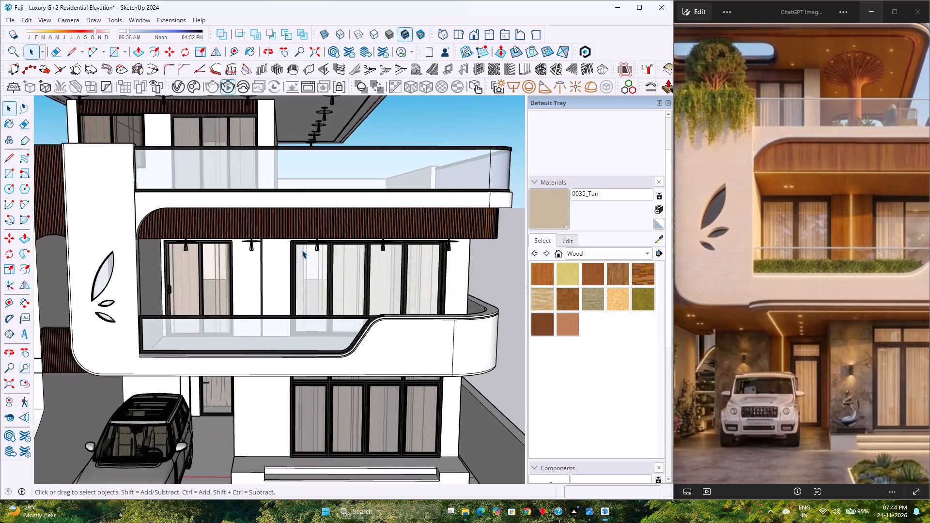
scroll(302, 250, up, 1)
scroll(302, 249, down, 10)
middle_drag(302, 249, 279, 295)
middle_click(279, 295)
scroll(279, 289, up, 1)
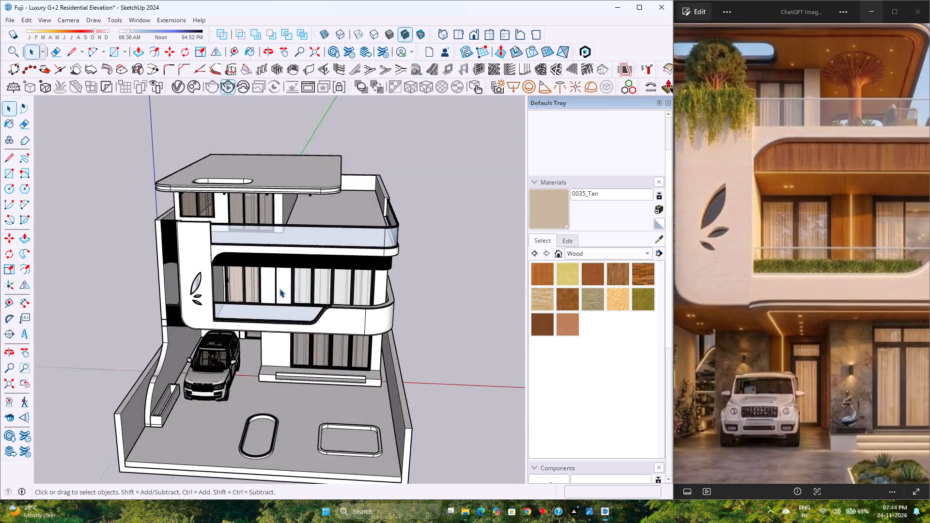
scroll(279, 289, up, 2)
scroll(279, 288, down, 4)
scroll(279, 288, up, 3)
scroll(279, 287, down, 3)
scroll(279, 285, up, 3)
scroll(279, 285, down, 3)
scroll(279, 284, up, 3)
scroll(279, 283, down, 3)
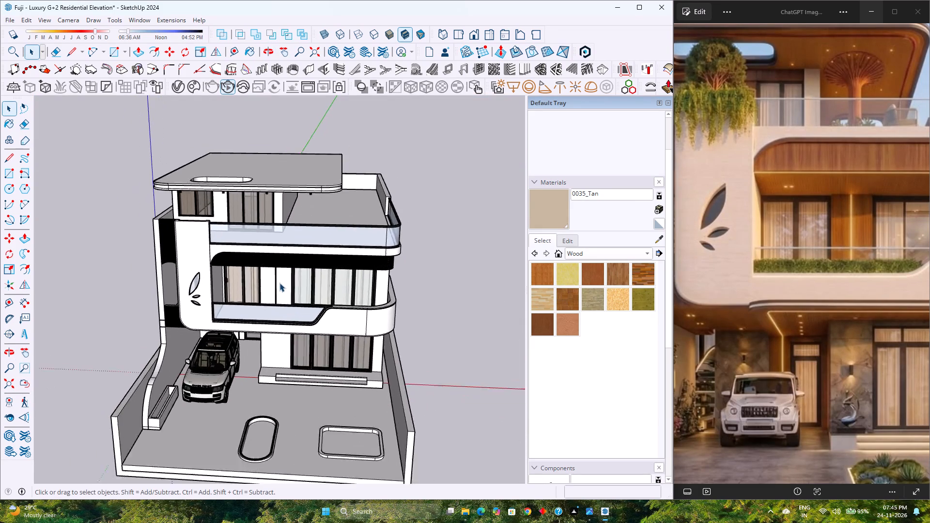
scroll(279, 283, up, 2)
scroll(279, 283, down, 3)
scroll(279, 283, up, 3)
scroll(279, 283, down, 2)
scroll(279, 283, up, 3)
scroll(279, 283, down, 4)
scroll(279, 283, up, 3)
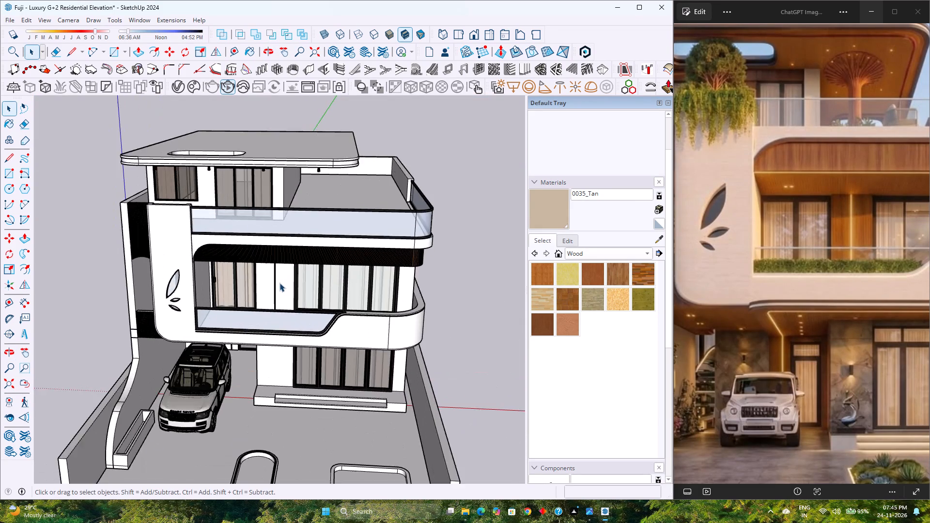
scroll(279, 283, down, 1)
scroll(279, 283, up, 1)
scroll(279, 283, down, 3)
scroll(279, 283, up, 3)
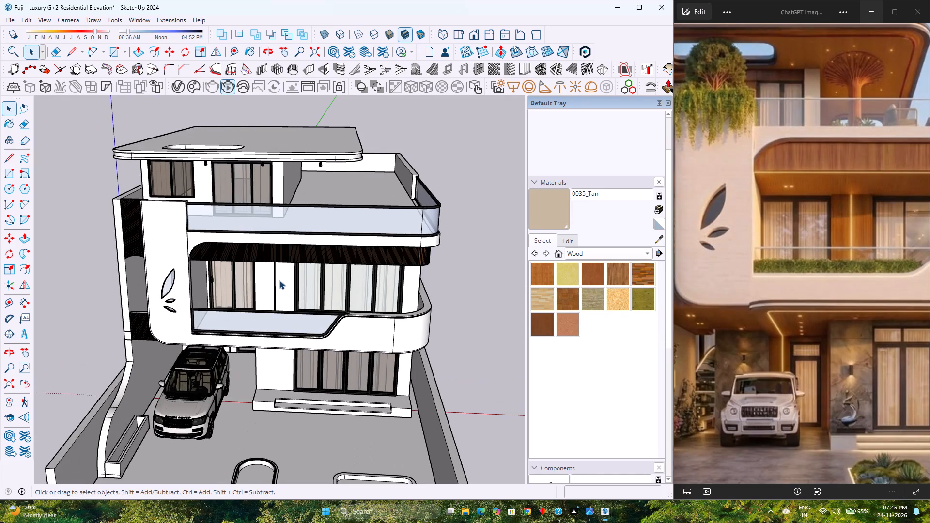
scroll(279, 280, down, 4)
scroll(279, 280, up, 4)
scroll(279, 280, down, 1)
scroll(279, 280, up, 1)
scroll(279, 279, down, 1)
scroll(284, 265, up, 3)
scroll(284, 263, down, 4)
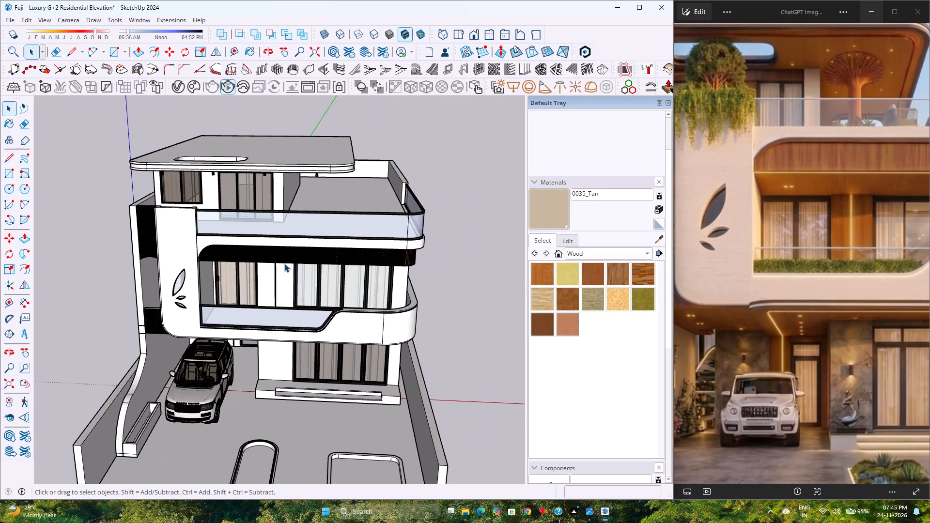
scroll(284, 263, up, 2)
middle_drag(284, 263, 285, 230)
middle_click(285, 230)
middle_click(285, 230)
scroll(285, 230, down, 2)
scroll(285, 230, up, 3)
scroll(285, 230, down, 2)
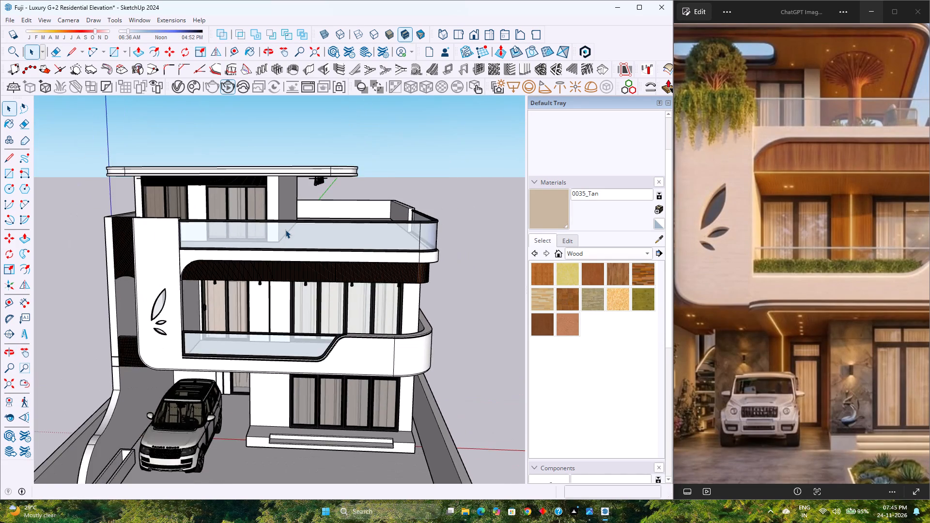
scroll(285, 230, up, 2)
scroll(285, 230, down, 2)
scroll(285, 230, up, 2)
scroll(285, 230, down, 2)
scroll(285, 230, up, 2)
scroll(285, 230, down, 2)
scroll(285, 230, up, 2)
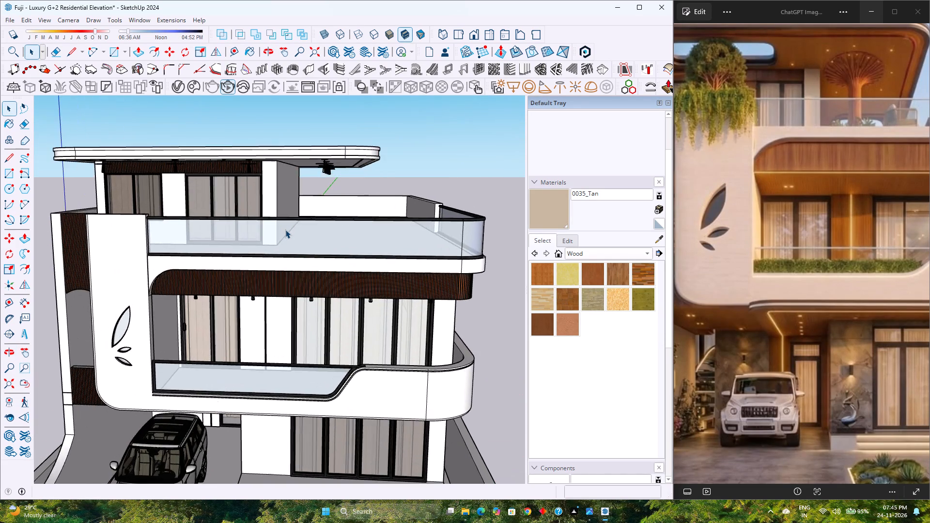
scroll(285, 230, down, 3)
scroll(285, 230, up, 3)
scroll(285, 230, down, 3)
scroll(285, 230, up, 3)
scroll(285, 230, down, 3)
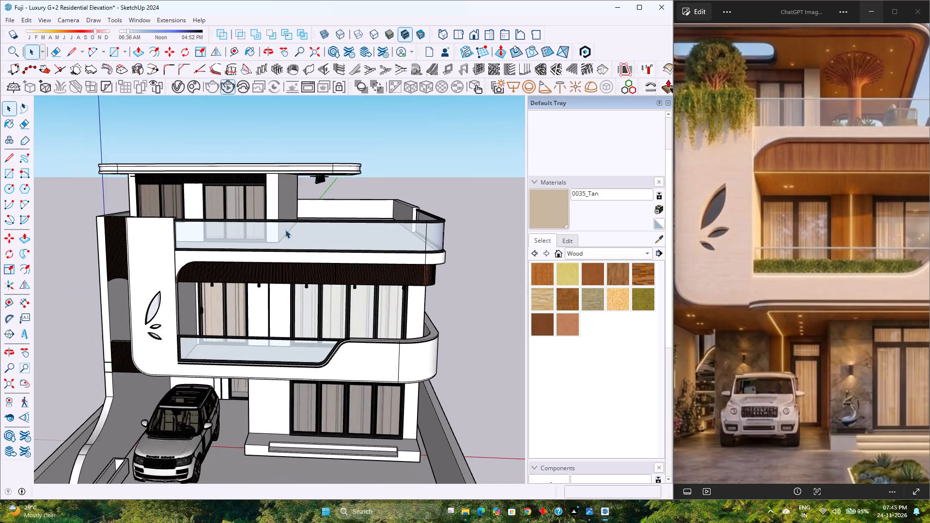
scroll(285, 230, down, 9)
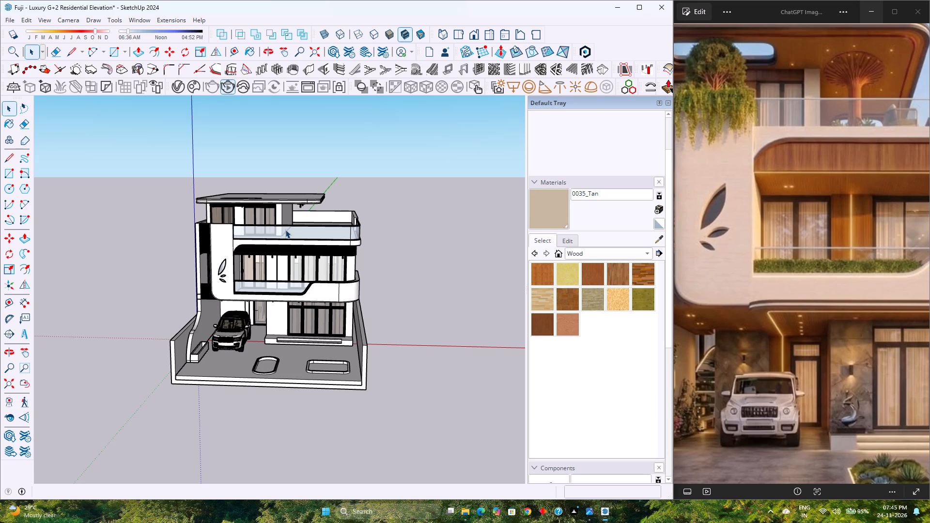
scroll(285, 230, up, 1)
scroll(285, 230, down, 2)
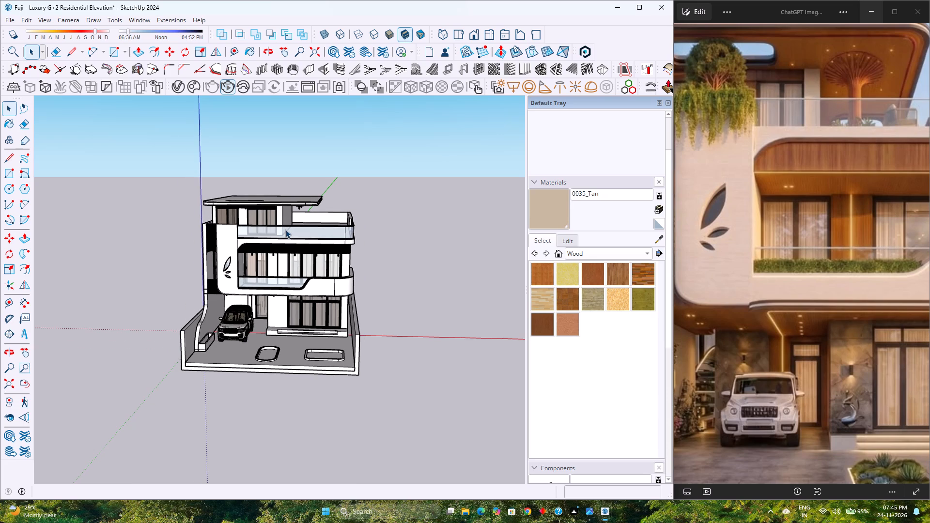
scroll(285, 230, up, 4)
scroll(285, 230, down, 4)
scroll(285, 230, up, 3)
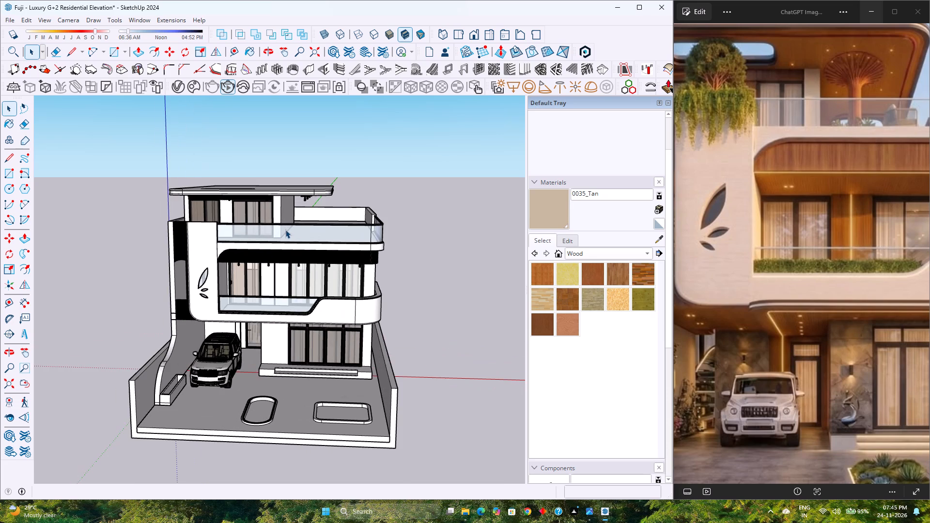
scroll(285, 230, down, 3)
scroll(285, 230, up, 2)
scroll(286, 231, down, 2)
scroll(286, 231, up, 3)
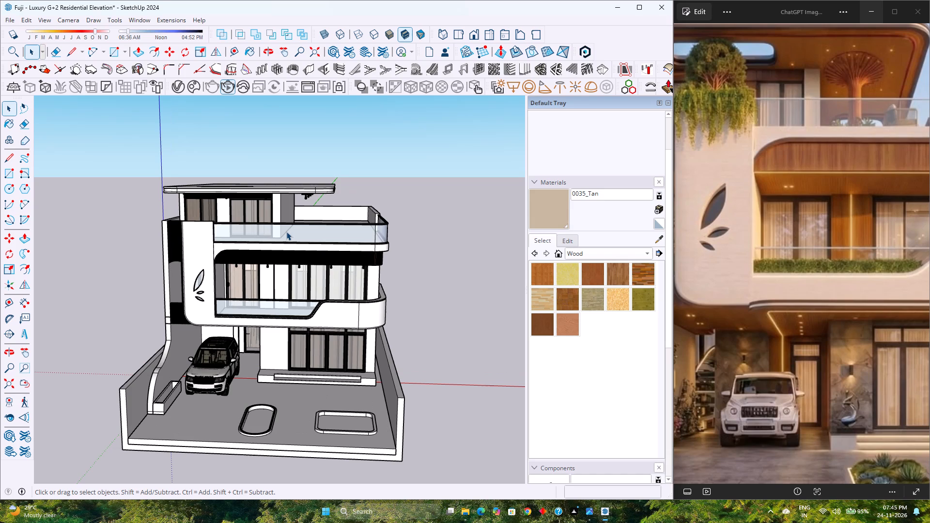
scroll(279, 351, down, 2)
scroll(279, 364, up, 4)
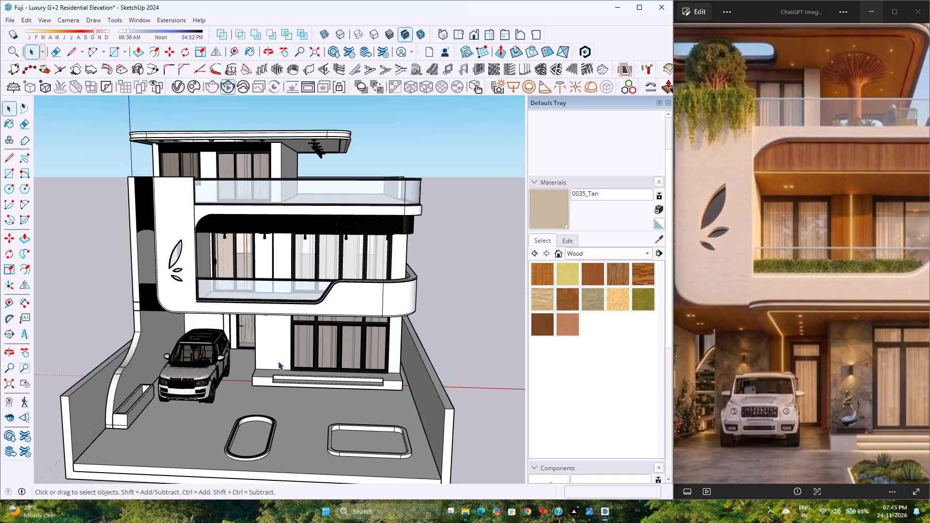
Open the nested group of the ground-floor false ceiling for editing and select its underside face.
middle_drag(278, 361, 281, 321)
middle_drag(281, 321, 281, 316)
scroll(287, 281, up, 7)
middle_drag(287, 277, 291, 235)
middle_click(292, 233)
scroll(298, 215, up, 4)
double_click(310, 198)
scroll(310, 201, up, 3)
double_click(310, 201)
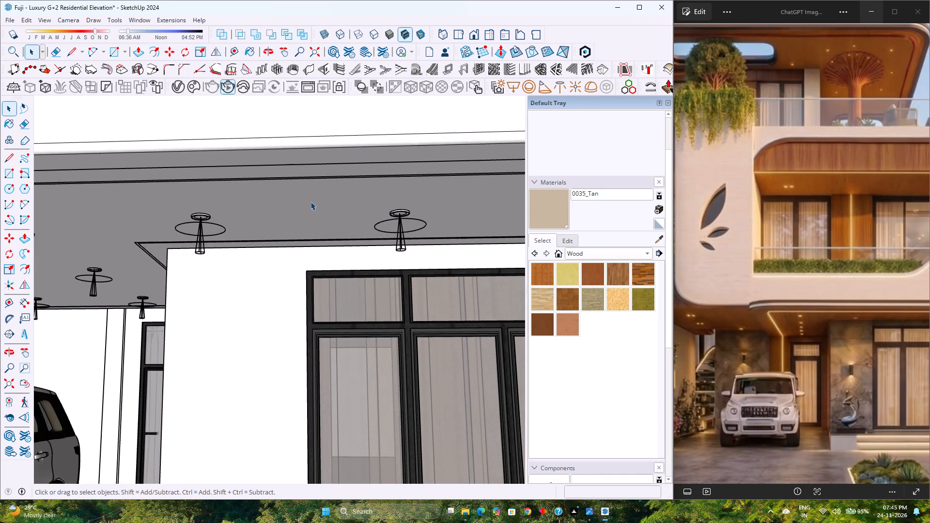
scroll(310, 201, down, 3)
click(310, 202)
scroll(310, 202, down, 3)
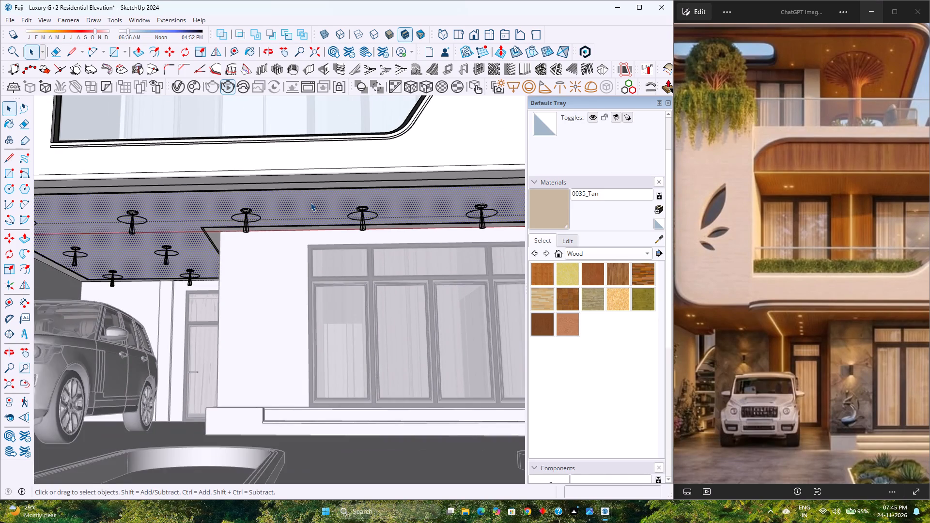
scroll(310, 202, down, 2)
Create a new V-Ray Emissive material in the Asset Editor.
click(185, 86)
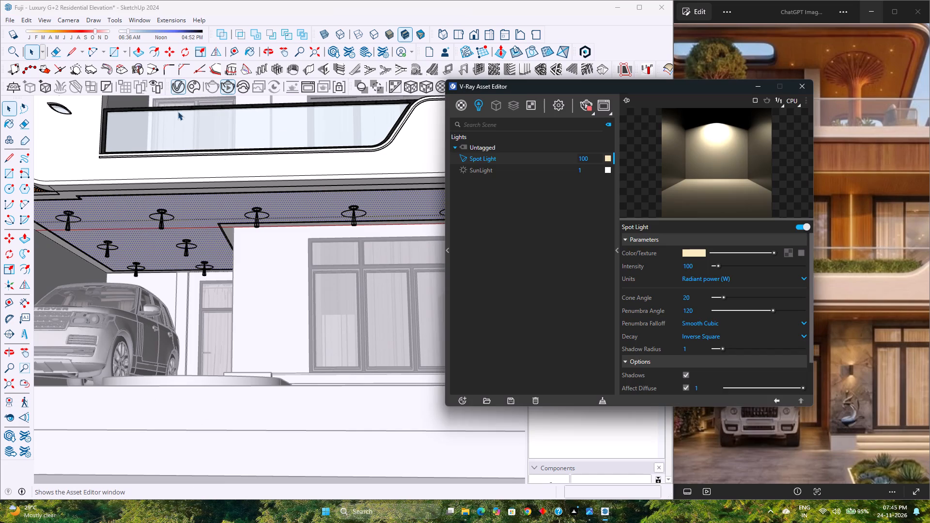
click(464, 106)
right_click(464, 106)
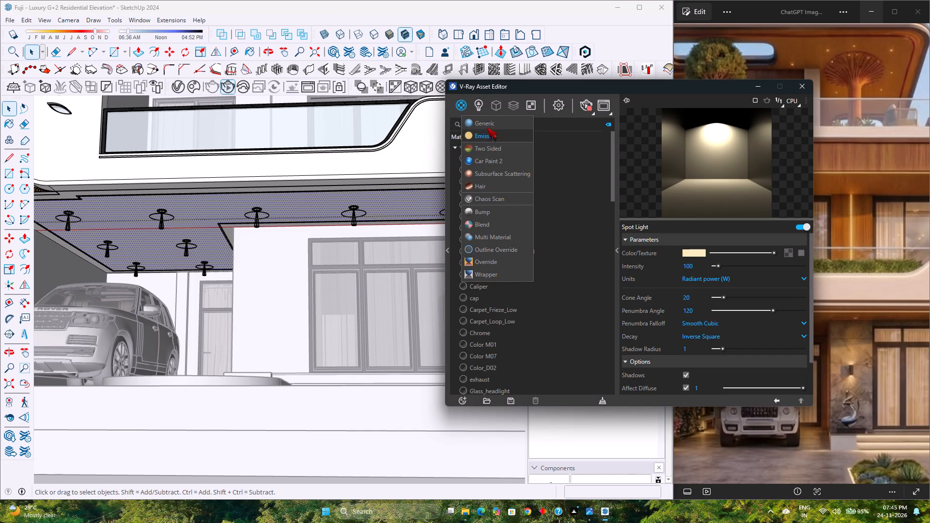
click(487, 138)
Rename the new Emissive material as False ceiling Light.
right_click(476, 345)
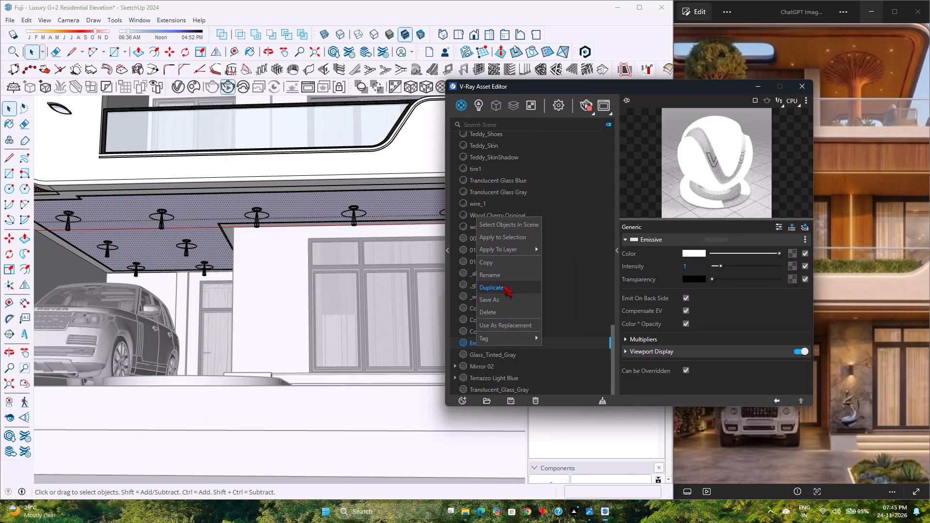
drag(503, 285, 503, 277)
click(503, 277)
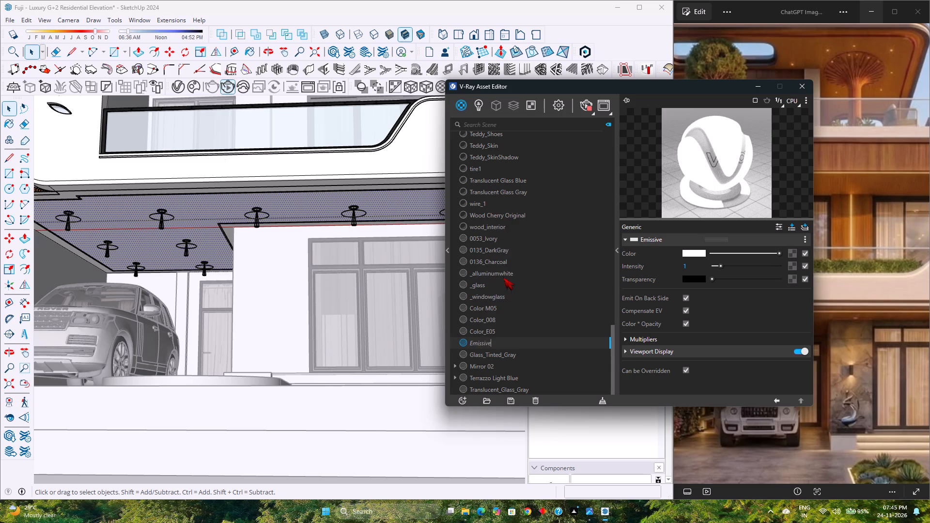
key(BackSpace)
key(BackSpace)
key(BackSpace)
key(BackSpace)
key(BackSpace)
key(BackSpace)
key(BackSpace)
key(BackSpace)
key(BackSpace)
key(BackSpace)
key(BackSpace)
key(BackSpace)
key(BackSpace)
key(BackSpace)
key(BackSpace)
key(BackSpace)
key(BackSpace)
text(False ceiling l)
key(BackSpace)
text(Light)
key(Return)
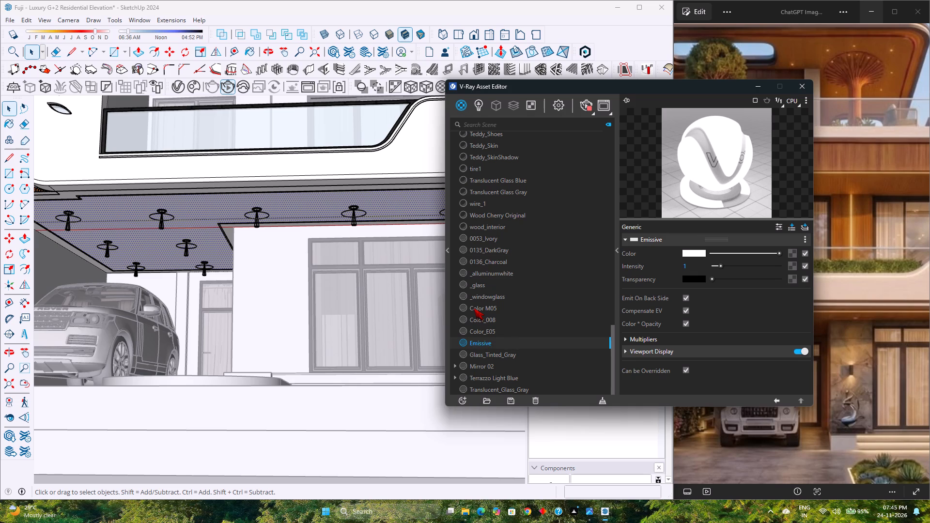
Set the False ceiling Light emissive colour to a warm light orange, about R 0.991, G 0.813, B 0.499.
click(693, 253)
click(448, 190)
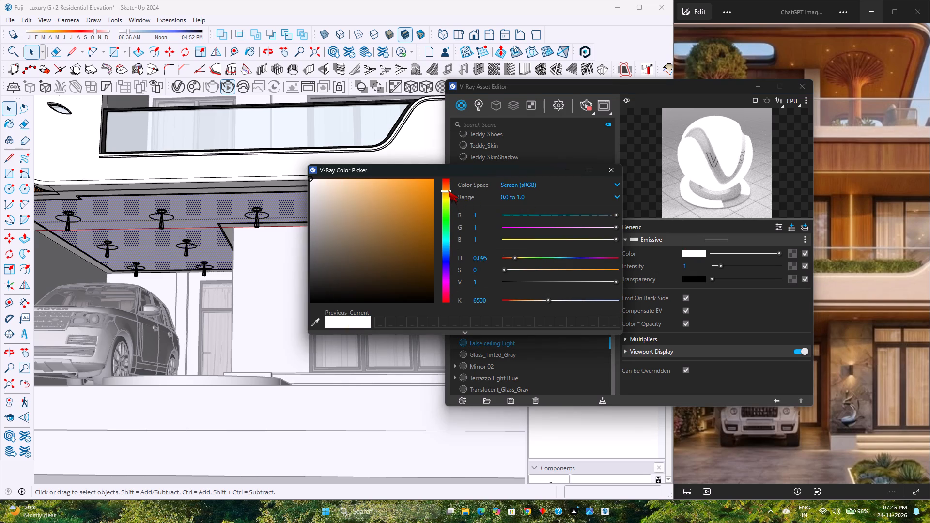
drag(386, 185, 372, 181)
click(448, 194)
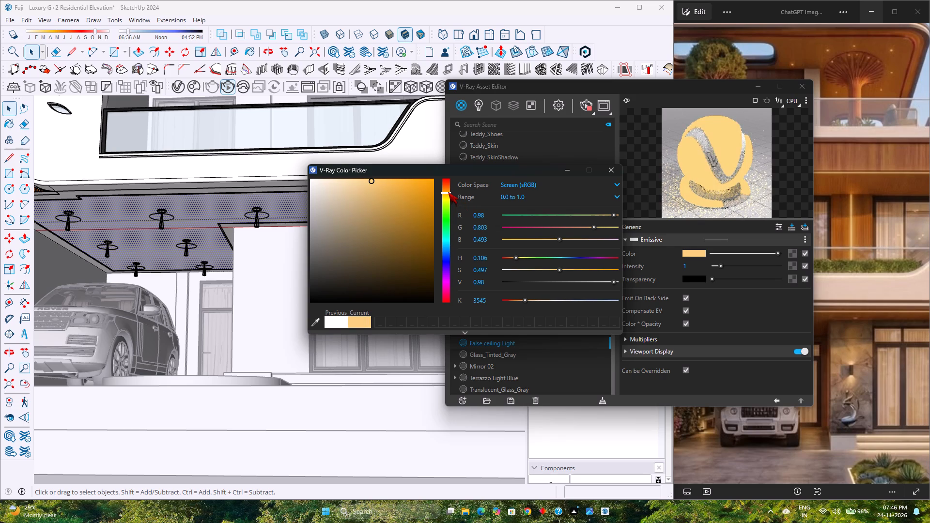
click(377, 180)
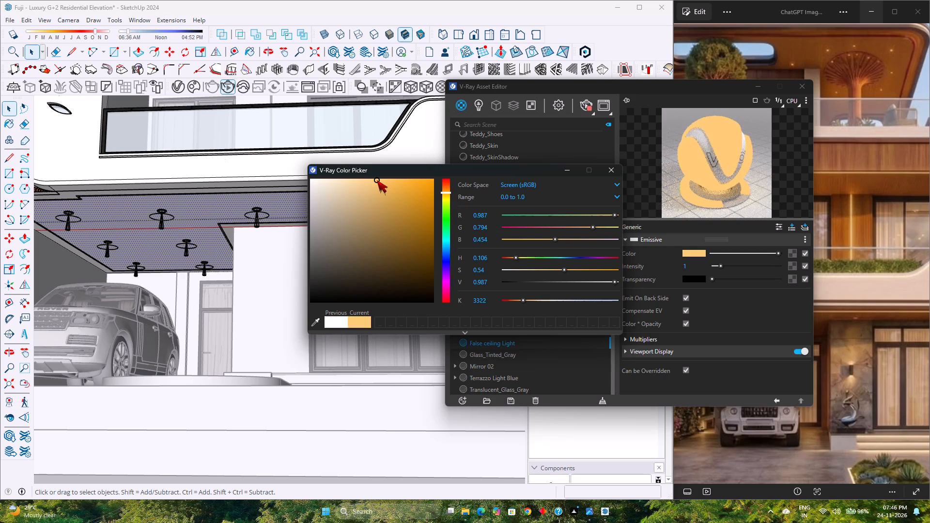
drag(377, 180, 372, 180)
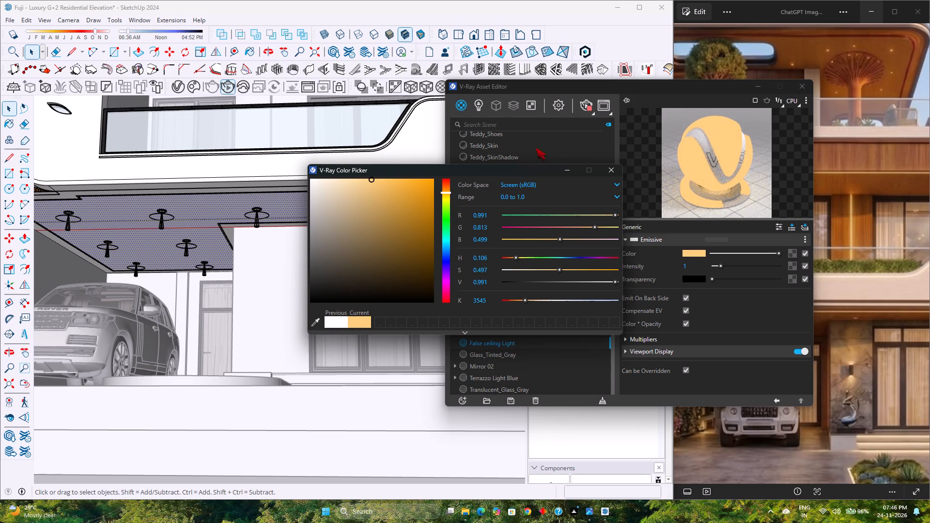
click(572, 168)
Set the emissive intensity of False ceiling Light to 3.
double_click(692, 265)
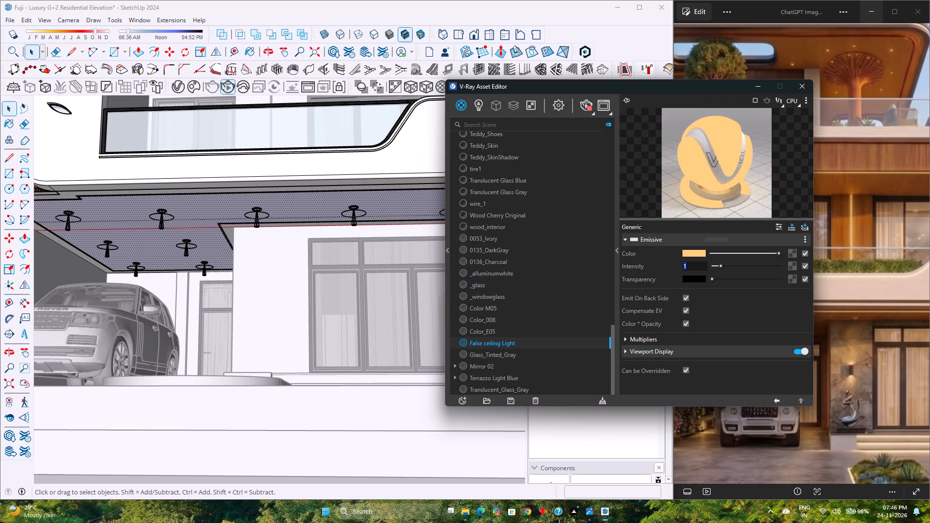
key(3)
key(Return)
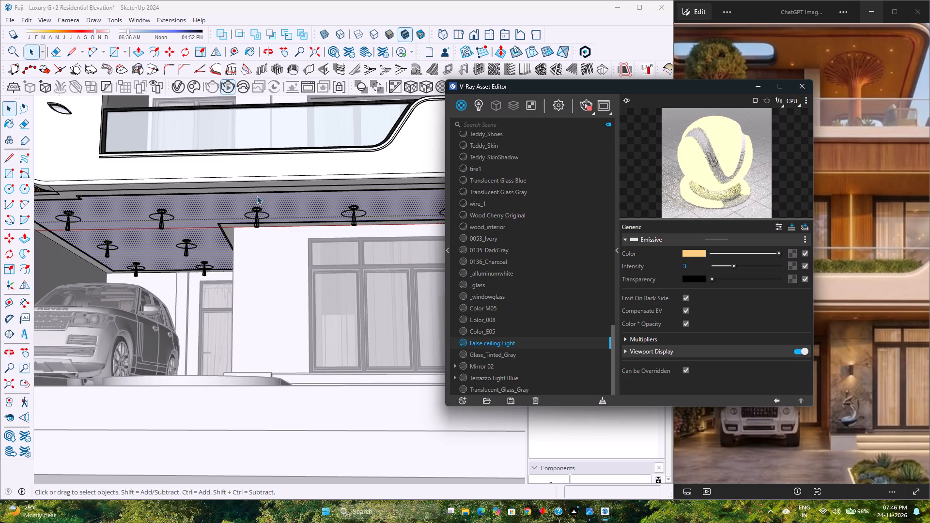
Apply the False ceiling Light material to the thin groove strip around the ground-floor false ceiling.
scroll(265, 202, up, 3)
middle_drag(265, 202, 270, 161)
middle_click(270, 161)
scroll(270, 161, down, 3)
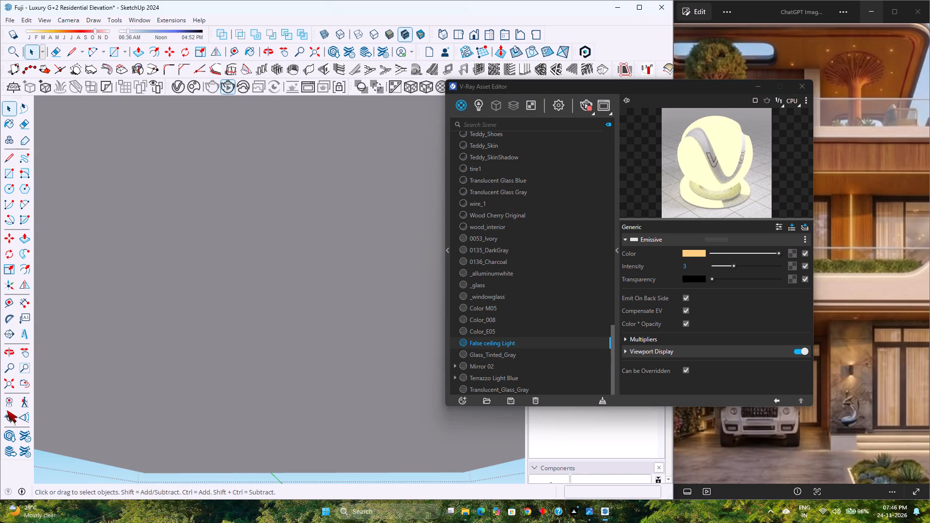
click(9, 389)
scroll(219, 298, up, 7)
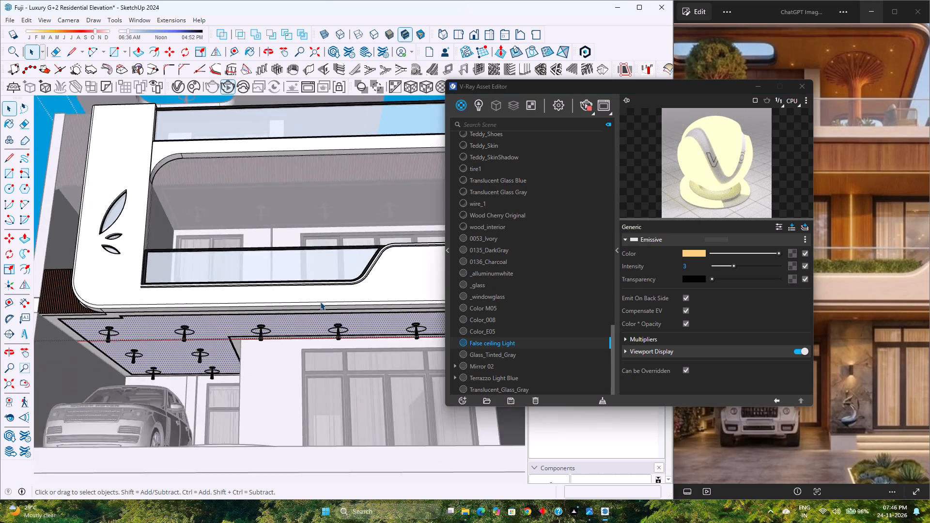
scroll(320, 302, up, 20)
scroll(320, 302, up, 9)
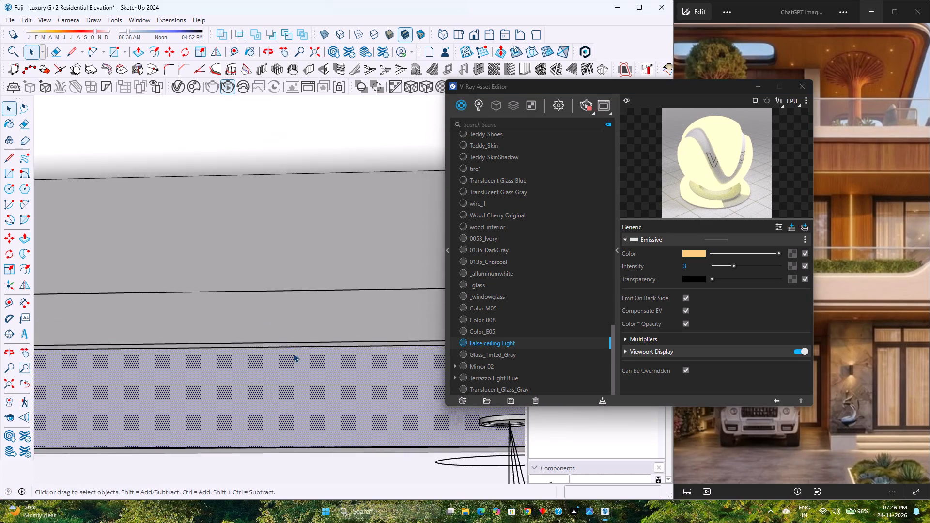
middle_drag(294, 353, 299, 318)
middle_click(299, 318)
click(296, 339)
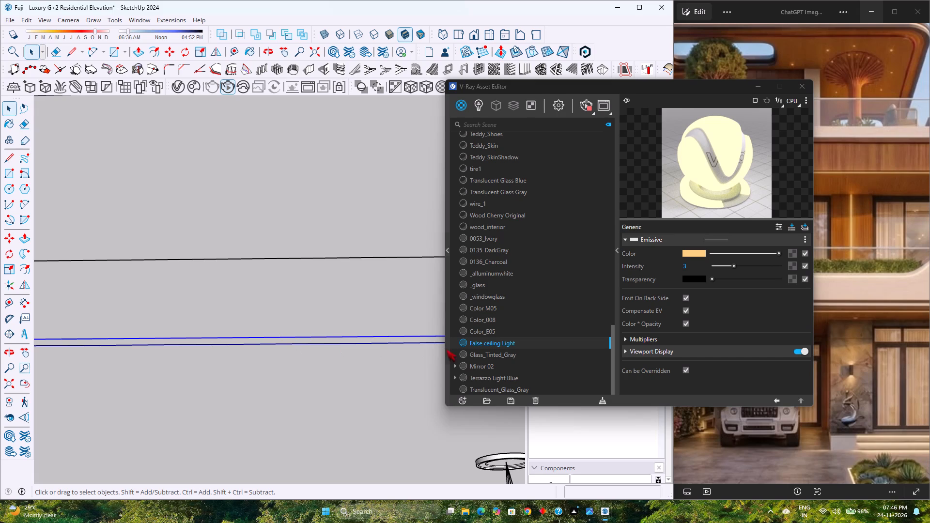
scroll(373, 346, up, 3)
click(372, 339)
right_click(480, 345)
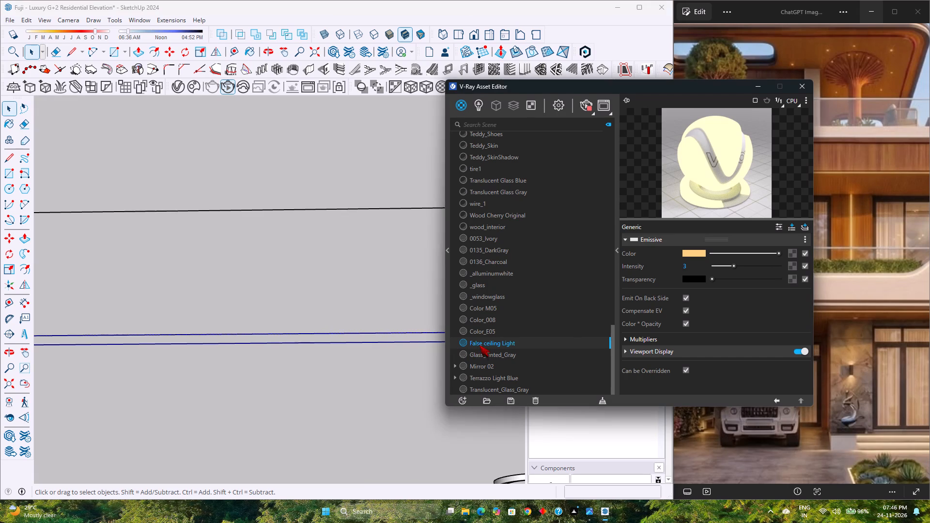
click(505, 234)
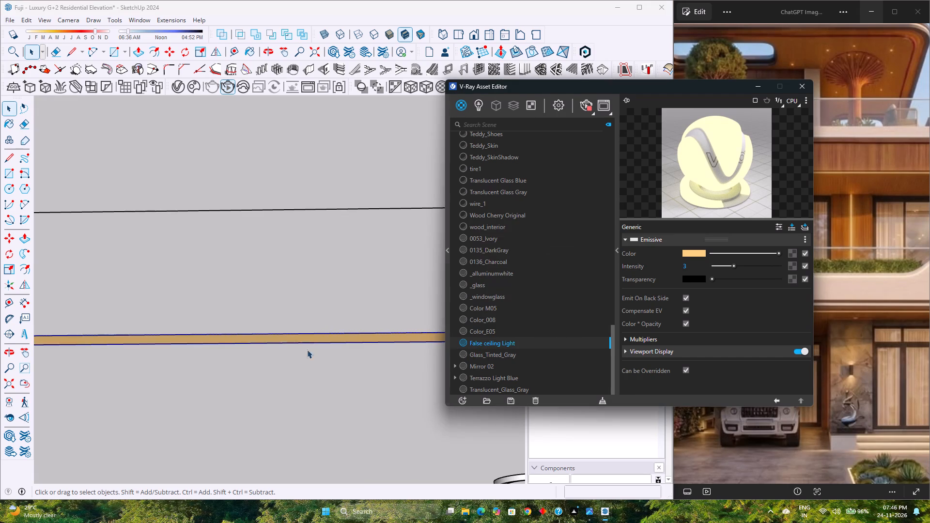
Open the first-floor false ceiling group beside the wooden slats and apply False ceiling Light to its thin border strip.
scroll(284, 361, down, 20)
scroll(284, 361, down, 5)
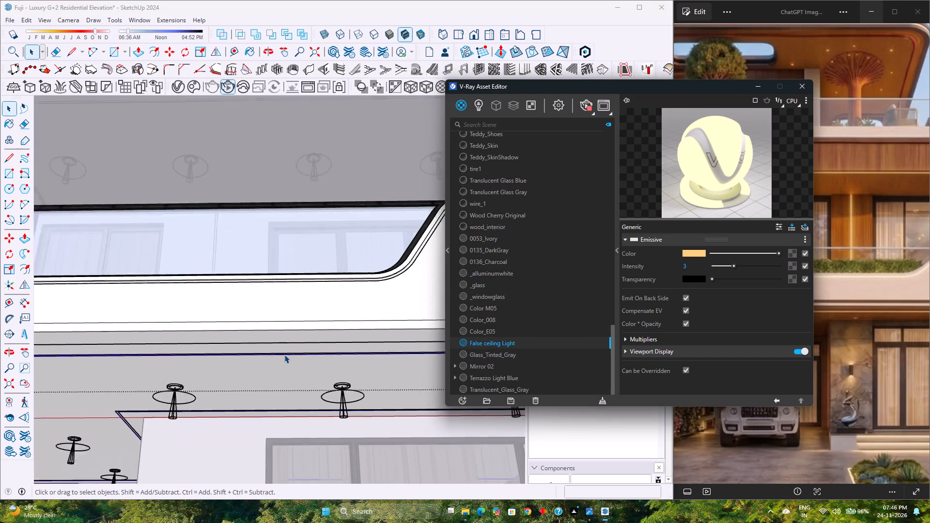
scroll(284, 298, down, 3)
shift+middle_drag(285, 264, 258, 466)
shift+middle_click(258, 466)
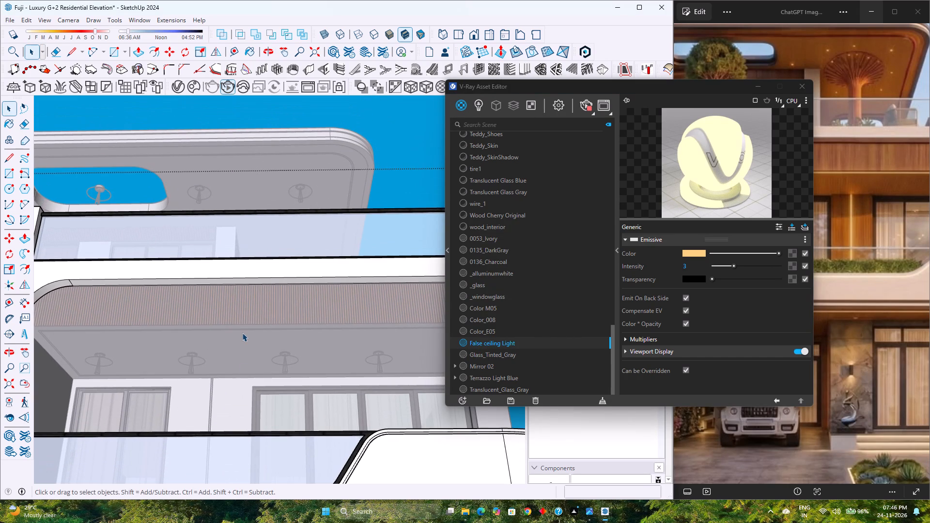
key(Escape)
double_click(236, 338)
scroll(236, 338, up, 4)
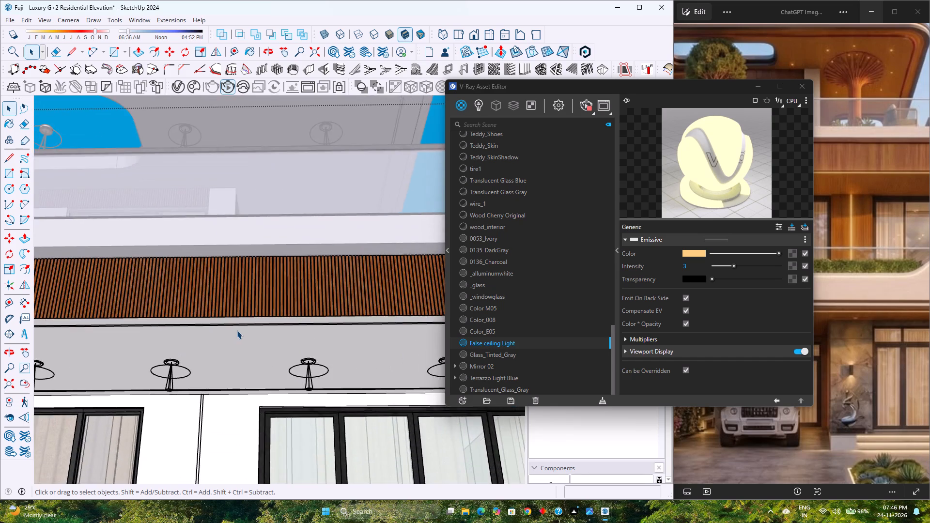
scroll(237, 330, up, 14)
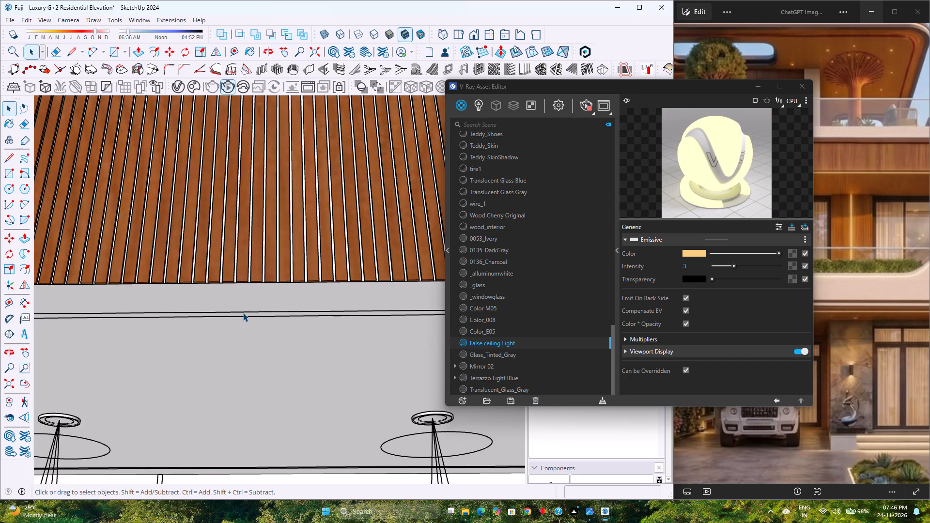
click(243, 313)
scroll(241, 316, up, 8)
click(242, 314)
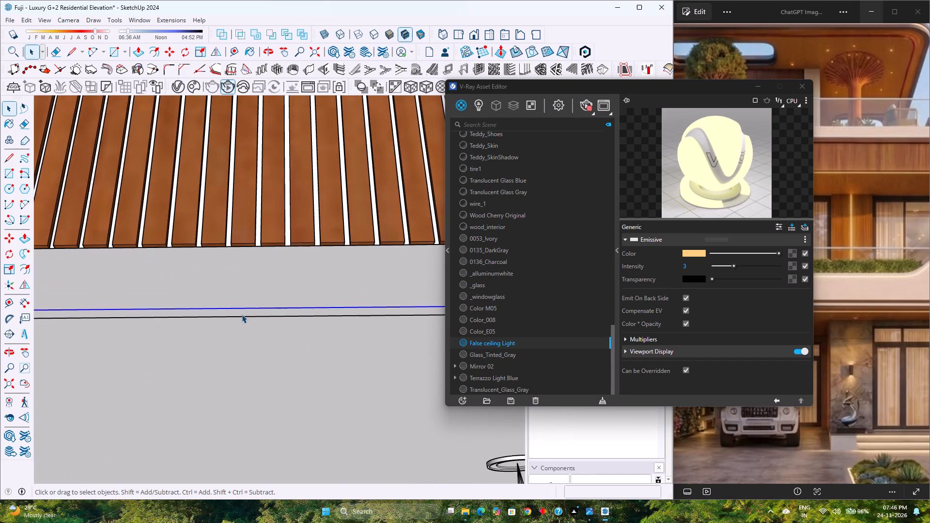
scroll(242, 314, up, 4)
right_click(475, 342)
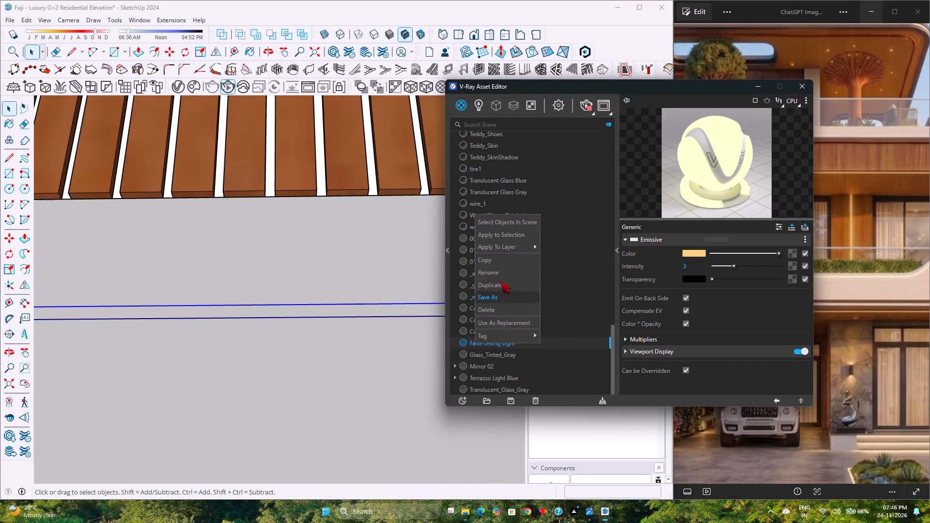
click(501, 237)
scroll(316, 325, down, 14)
key(Escape)
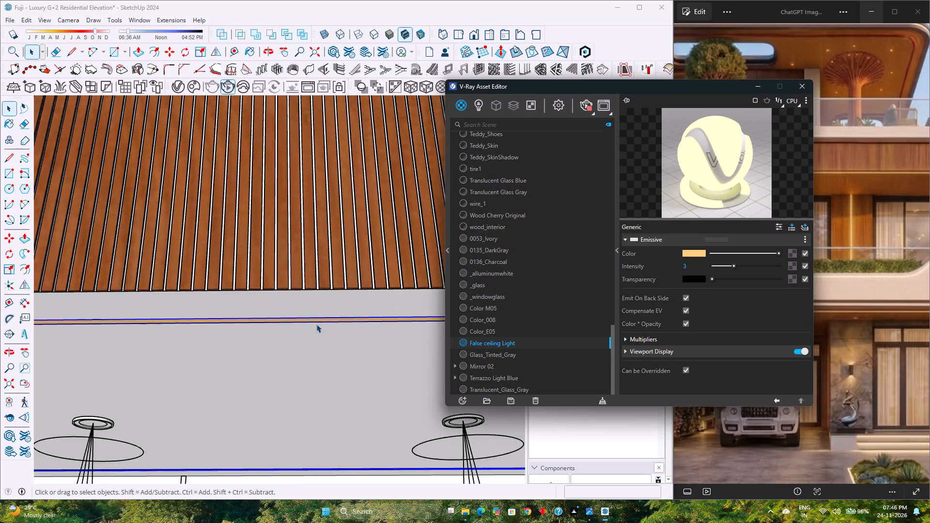
Apply False ceiling Light to the thin border strip on the underside of the top roof slab, and leave the ceiling group.
scroll(316, 324, down, 20)
scroll(316, 324, down, 6)
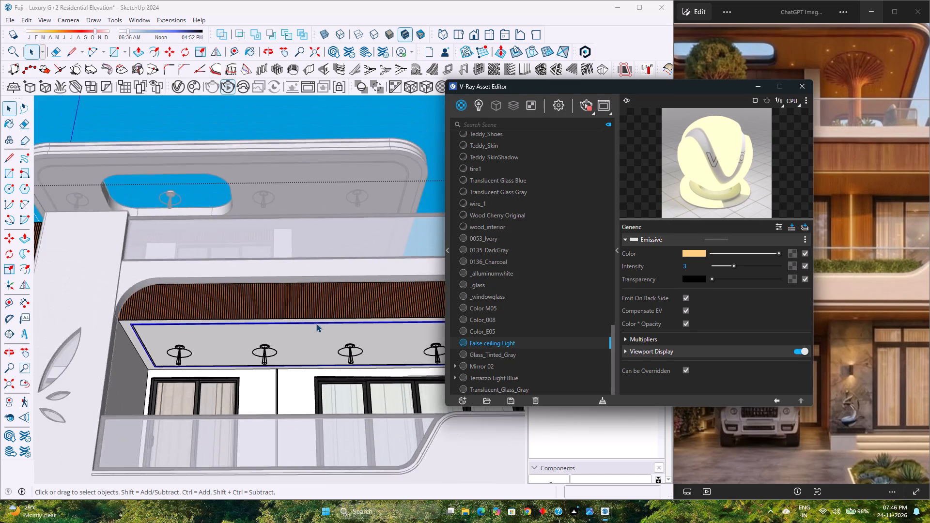
scroll(316, 323, down, 8)
click(344, 176)
scroll(320, 239, up, 8)
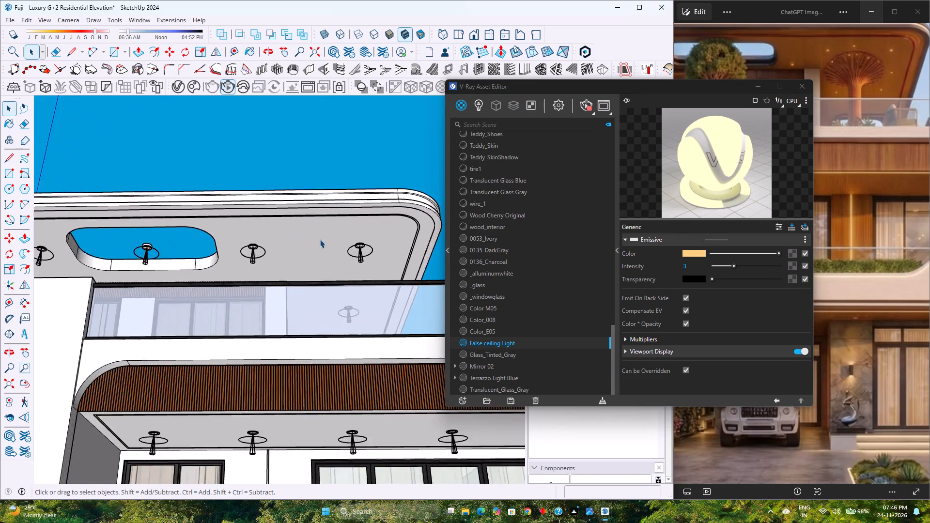
scroll(320, 239, up, 8)
scroll(303, 182, up, 14)
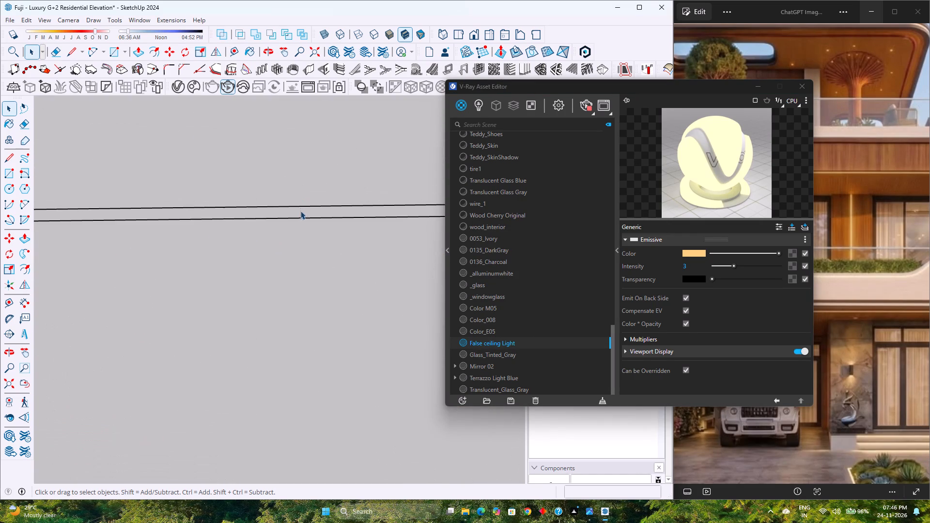
click(300, 213)
click(300, 213)
click(300, 213)
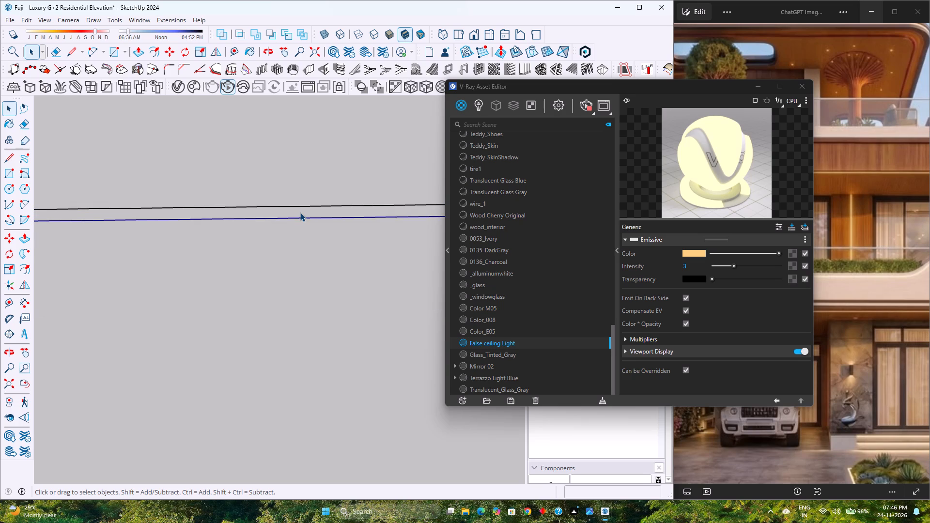
scroll(300, 213, up, 4)
click(300, 213)
scroll(300, 213, up, 4)
middle_drag(300, 213, 345, 229)
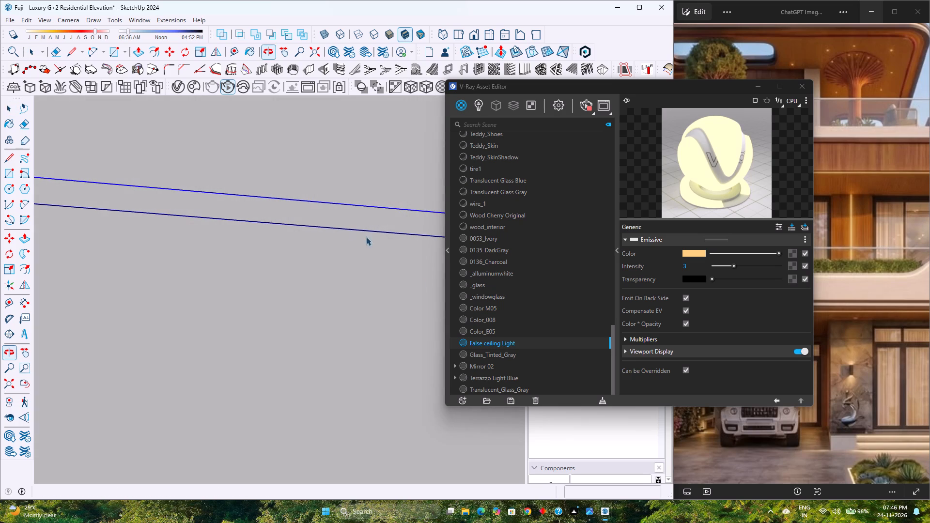
right_click(480, 341)
click(491, 235)
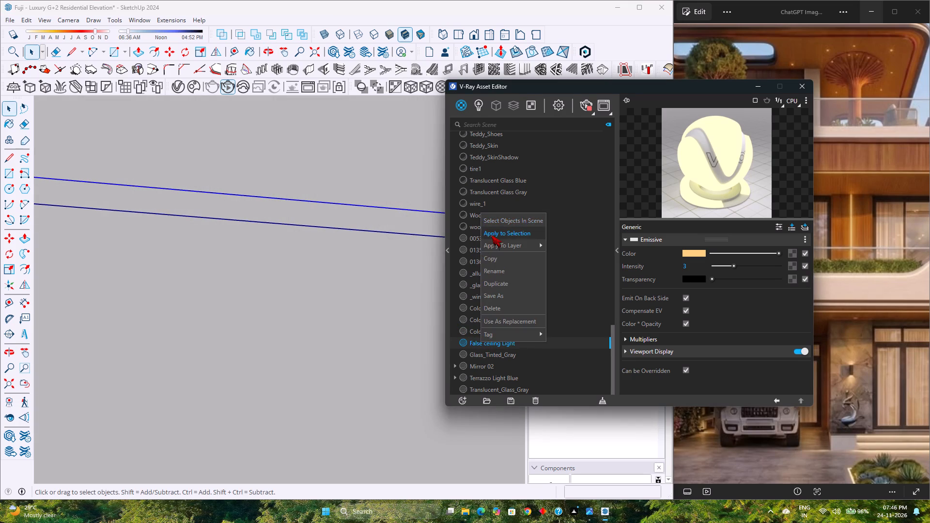
scroll(266, 262, down, 9)
key(Escape)
scroll(266, 261, down, 9)
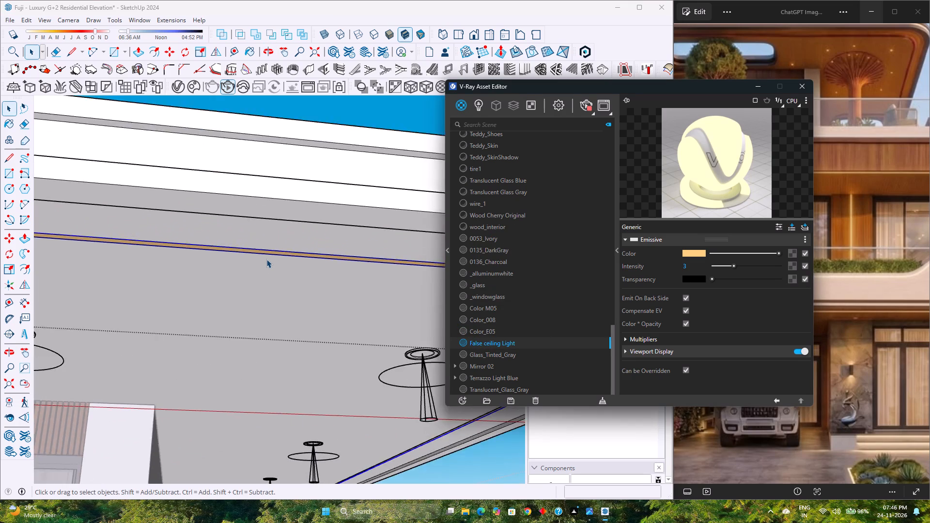
scroll(266, 259, down, 20)
scroll(266, 259, down, 6)
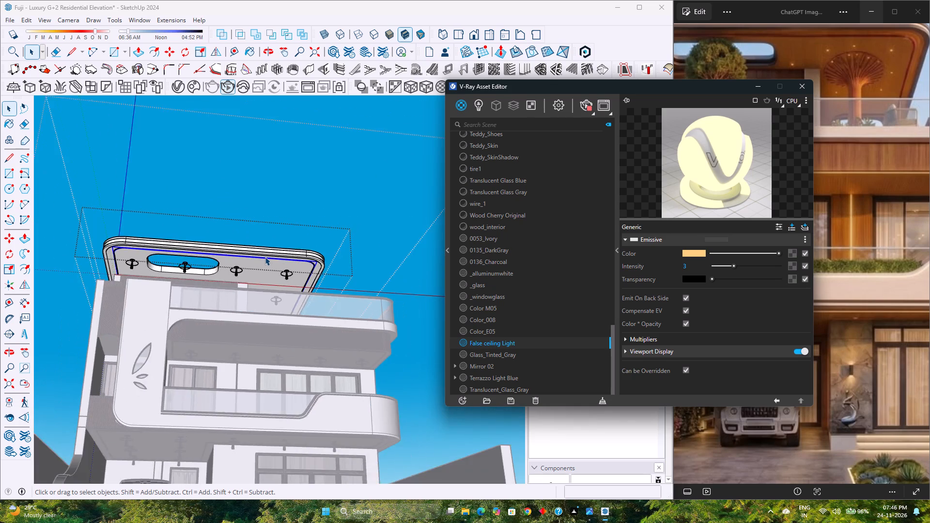
scroll(265, 257, down, 3)
click(286, 171)
scroll(283, 175, down, 3)
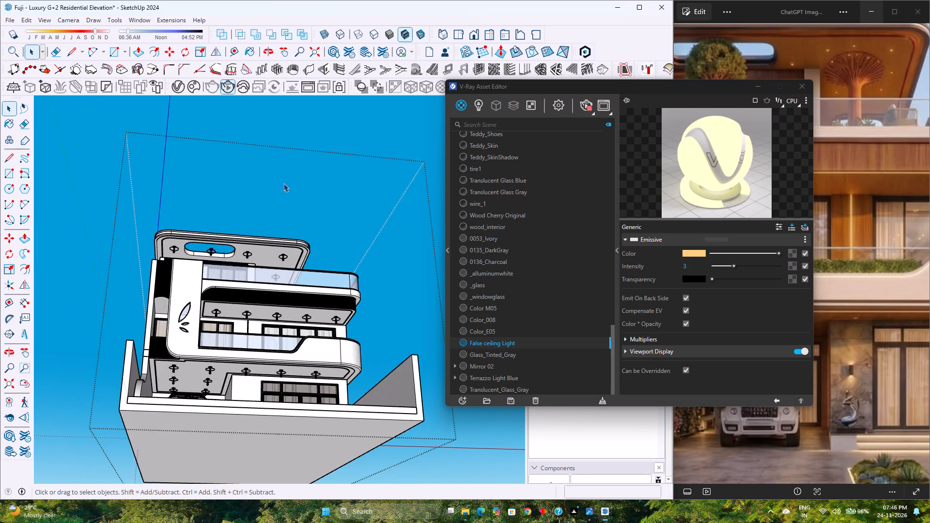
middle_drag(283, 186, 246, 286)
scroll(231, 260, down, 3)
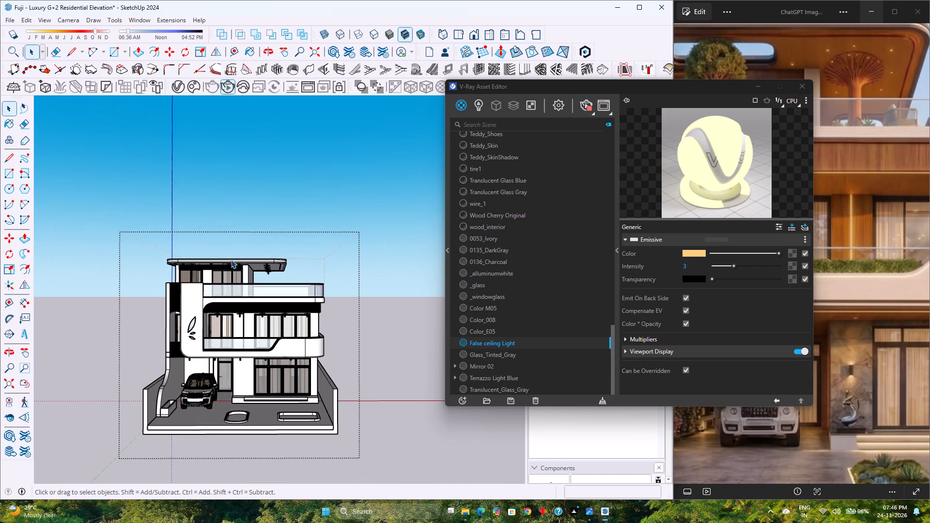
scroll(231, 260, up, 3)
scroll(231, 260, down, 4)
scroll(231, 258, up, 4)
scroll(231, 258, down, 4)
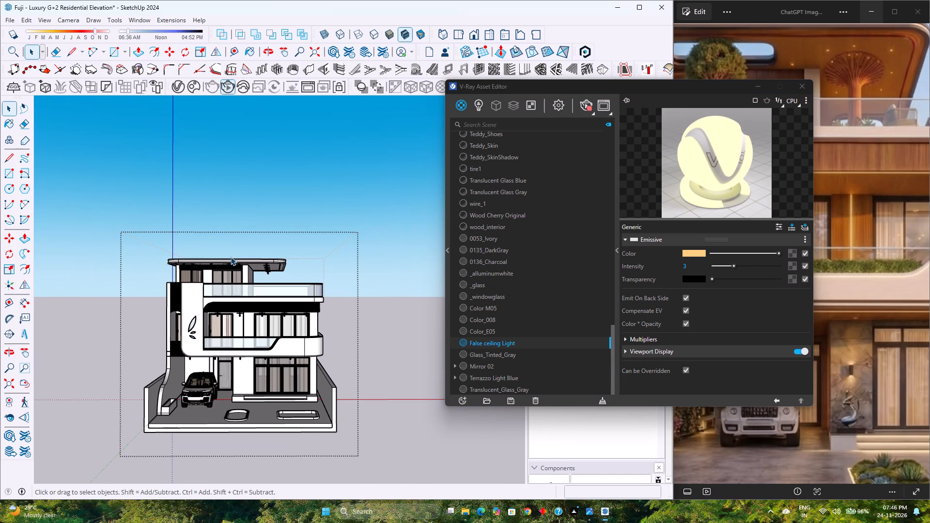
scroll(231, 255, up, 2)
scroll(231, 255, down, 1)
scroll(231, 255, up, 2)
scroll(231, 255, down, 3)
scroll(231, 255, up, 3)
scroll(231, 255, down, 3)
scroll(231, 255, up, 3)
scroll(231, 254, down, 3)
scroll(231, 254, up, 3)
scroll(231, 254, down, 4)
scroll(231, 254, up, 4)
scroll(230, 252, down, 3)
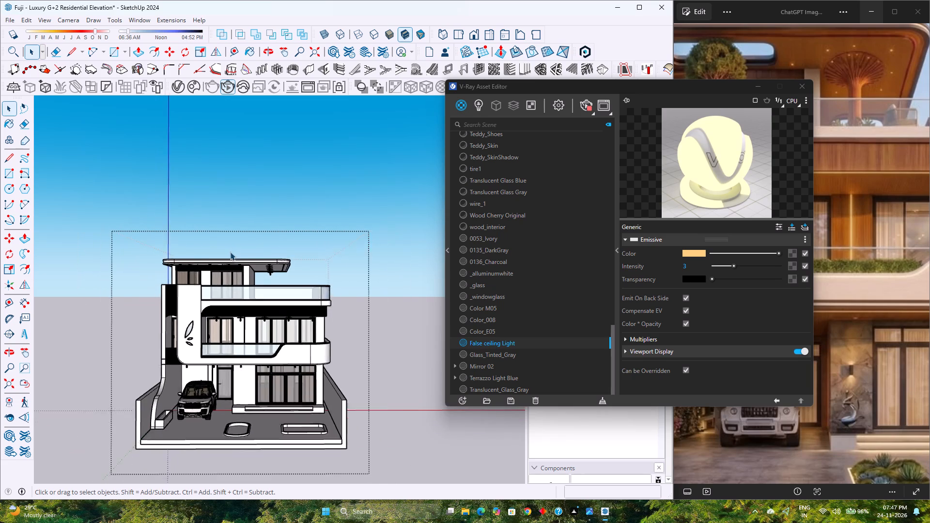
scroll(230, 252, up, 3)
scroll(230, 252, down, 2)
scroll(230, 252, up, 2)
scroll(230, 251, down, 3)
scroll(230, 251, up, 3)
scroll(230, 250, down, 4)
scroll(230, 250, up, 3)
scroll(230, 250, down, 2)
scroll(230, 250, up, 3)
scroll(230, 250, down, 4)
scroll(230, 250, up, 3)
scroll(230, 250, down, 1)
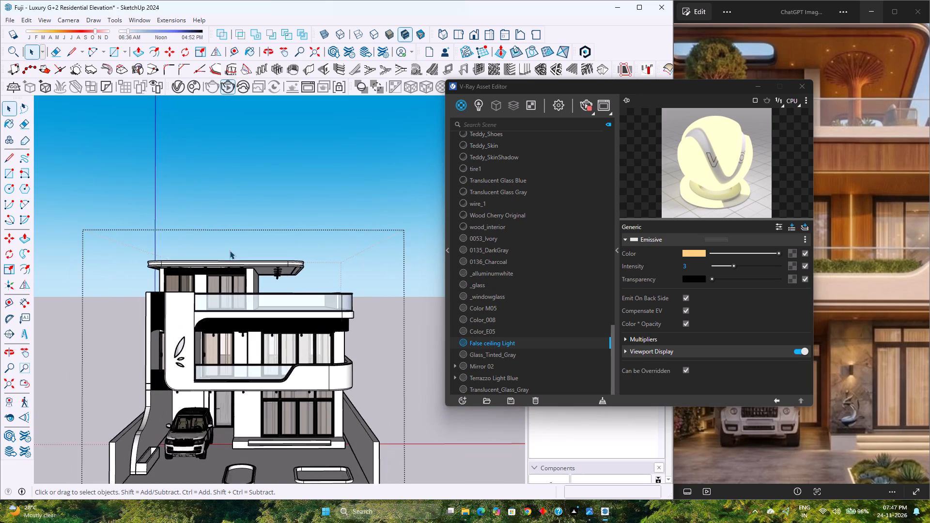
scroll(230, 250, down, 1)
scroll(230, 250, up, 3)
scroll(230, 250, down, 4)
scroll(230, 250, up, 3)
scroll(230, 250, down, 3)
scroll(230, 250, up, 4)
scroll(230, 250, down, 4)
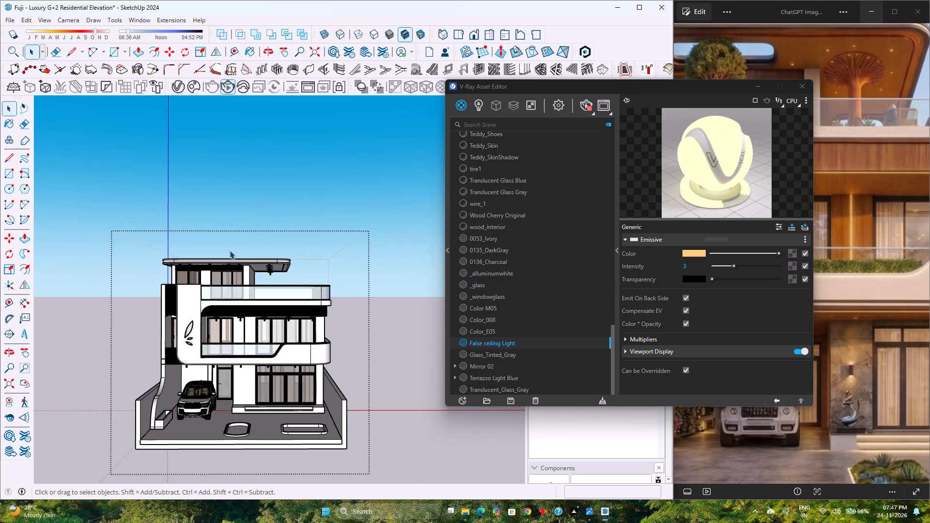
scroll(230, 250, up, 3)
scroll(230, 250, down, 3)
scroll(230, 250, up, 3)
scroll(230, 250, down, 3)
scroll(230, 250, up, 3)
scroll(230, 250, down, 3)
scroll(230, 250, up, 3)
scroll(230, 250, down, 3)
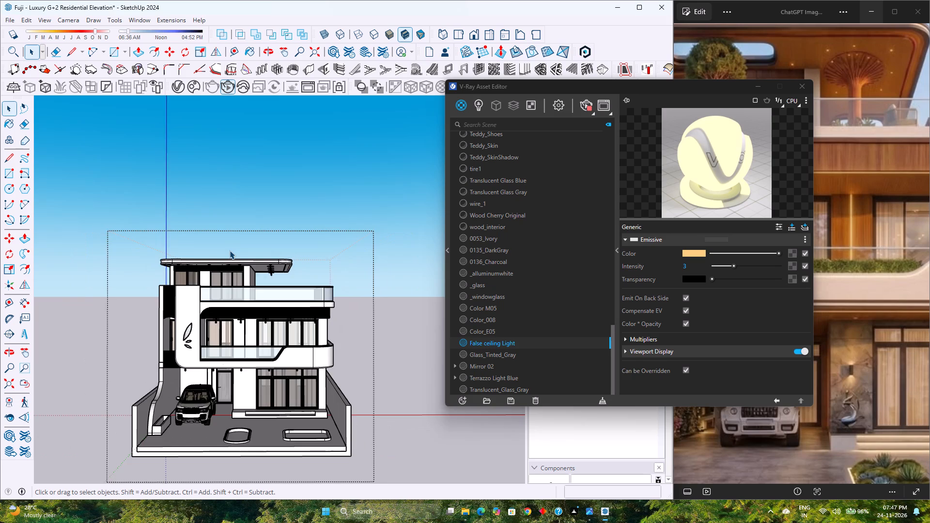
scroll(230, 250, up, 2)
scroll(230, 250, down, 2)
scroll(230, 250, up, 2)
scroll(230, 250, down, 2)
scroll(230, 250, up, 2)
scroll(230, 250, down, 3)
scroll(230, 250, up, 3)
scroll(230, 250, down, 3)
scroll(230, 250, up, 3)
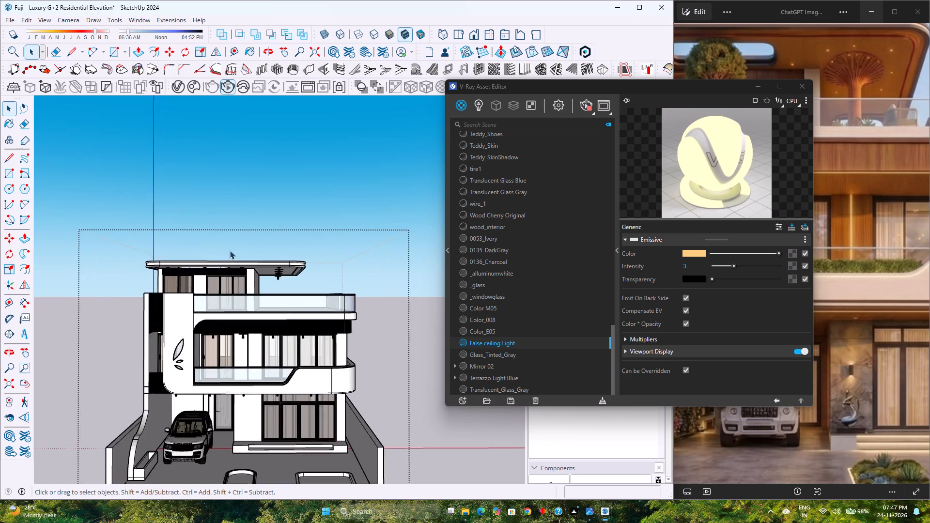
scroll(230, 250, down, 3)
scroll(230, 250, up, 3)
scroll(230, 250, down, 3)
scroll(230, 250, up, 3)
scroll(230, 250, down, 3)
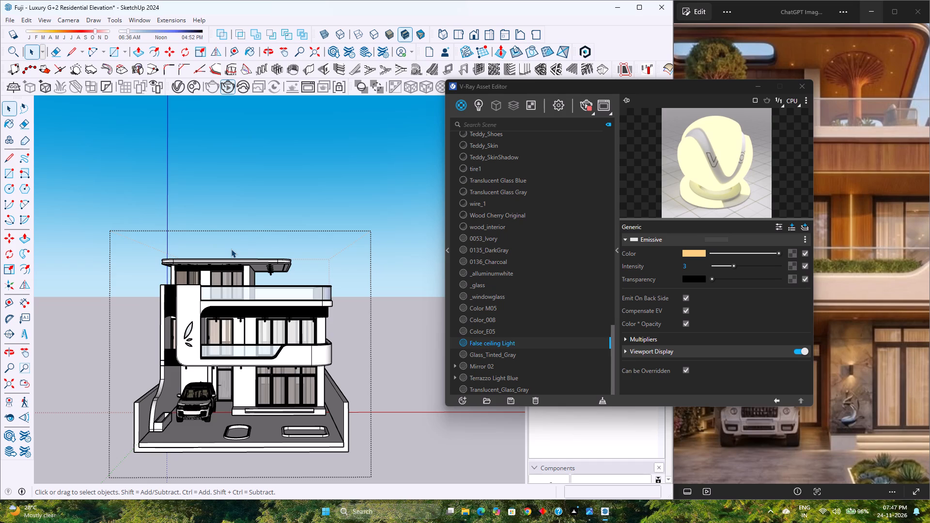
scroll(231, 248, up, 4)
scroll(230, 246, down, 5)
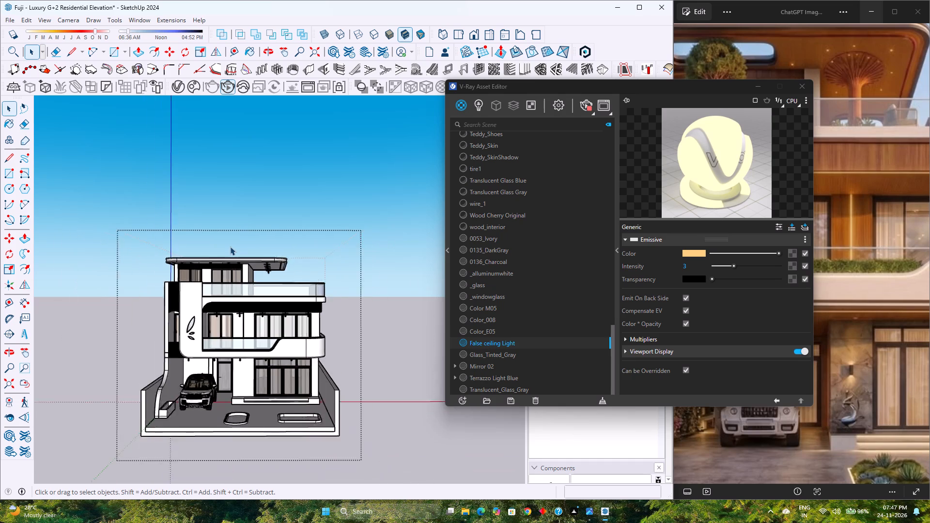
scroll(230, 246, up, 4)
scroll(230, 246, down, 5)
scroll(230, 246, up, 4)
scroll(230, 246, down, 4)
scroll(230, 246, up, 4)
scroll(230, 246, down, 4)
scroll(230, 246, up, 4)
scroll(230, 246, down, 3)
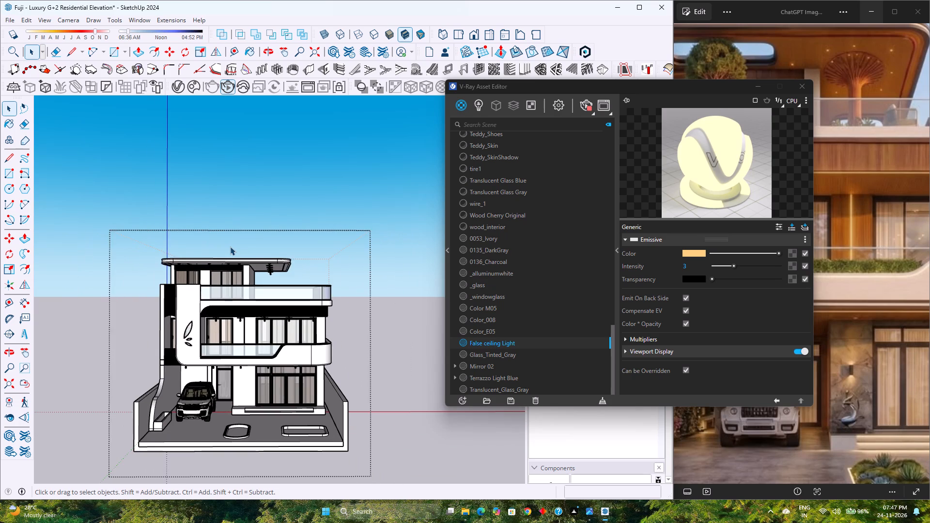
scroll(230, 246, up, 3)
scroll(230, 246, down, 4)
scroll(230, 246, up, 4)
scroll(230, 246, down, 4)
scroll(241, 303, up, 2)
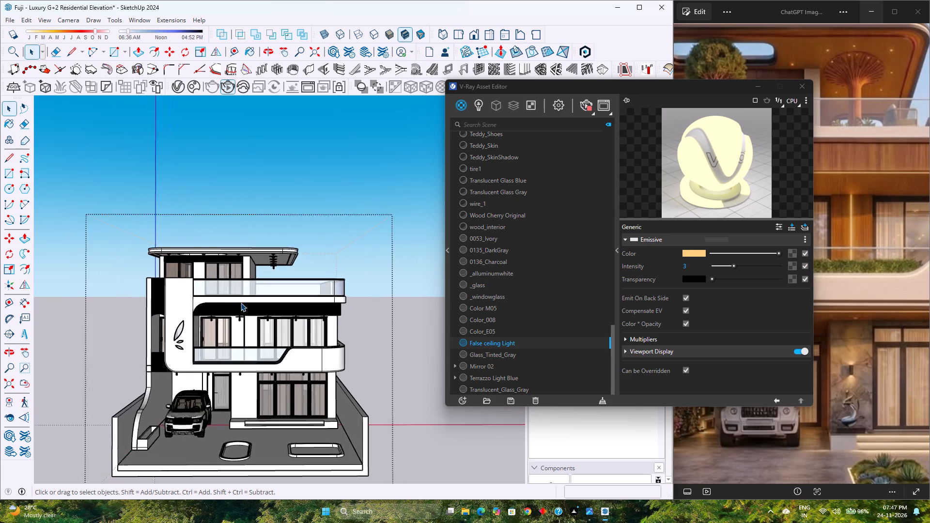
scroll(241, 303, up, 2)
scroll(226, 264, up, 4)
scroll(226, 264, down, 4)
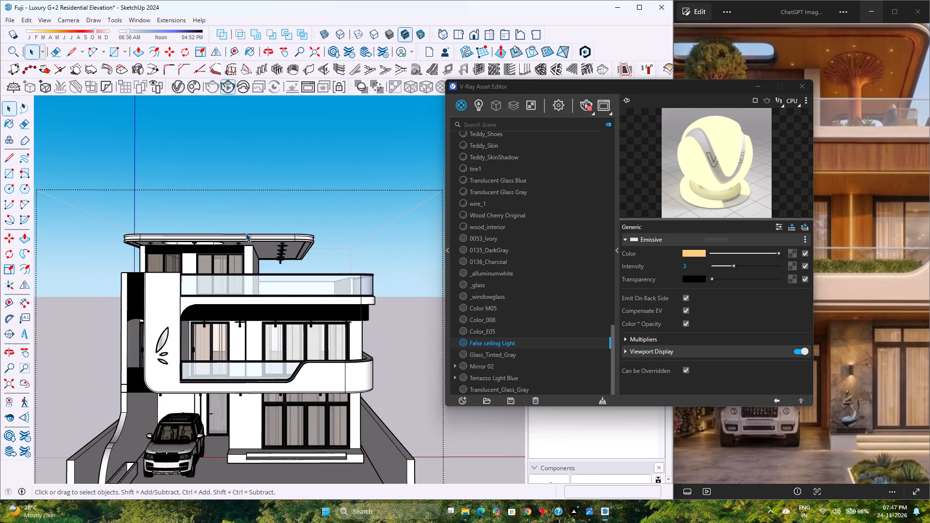
Restart the interactive V-Ray render from the standard front view with the whole house framed.
click(476, 32)
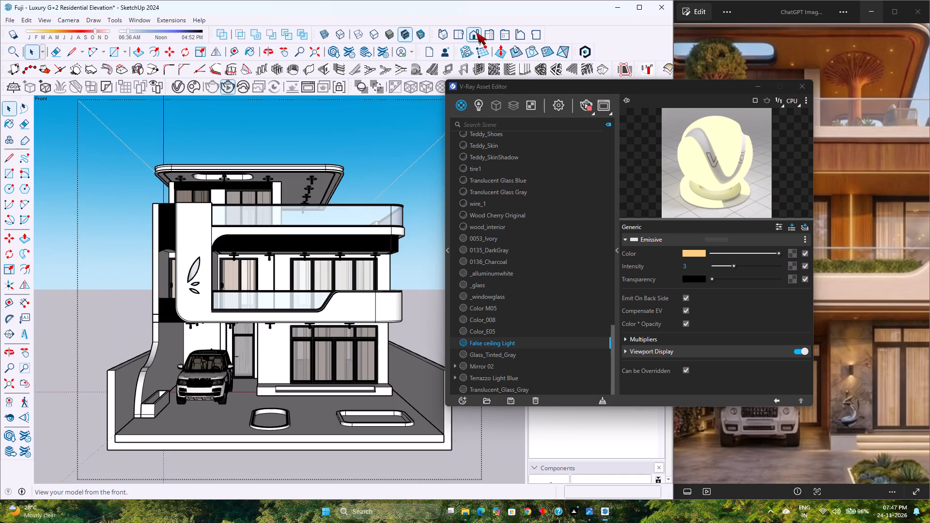
click(10, 387)
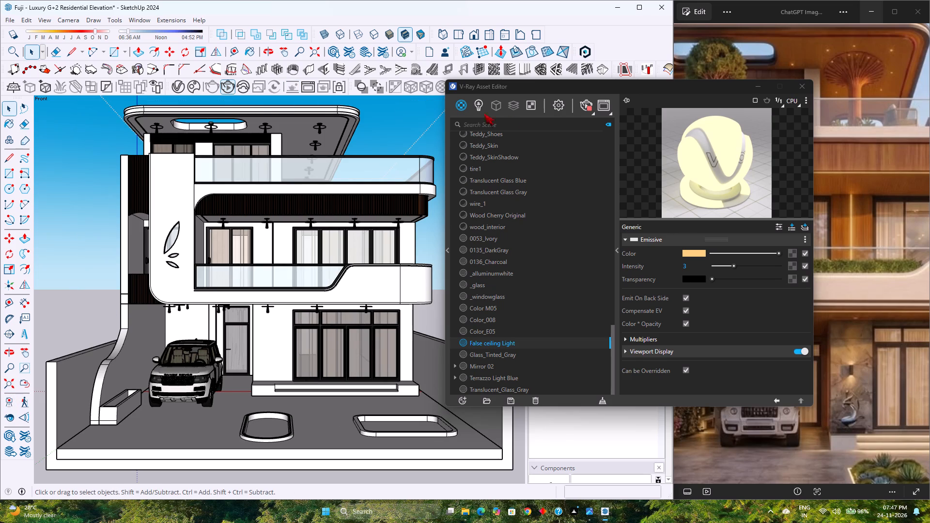
click(230, 88)
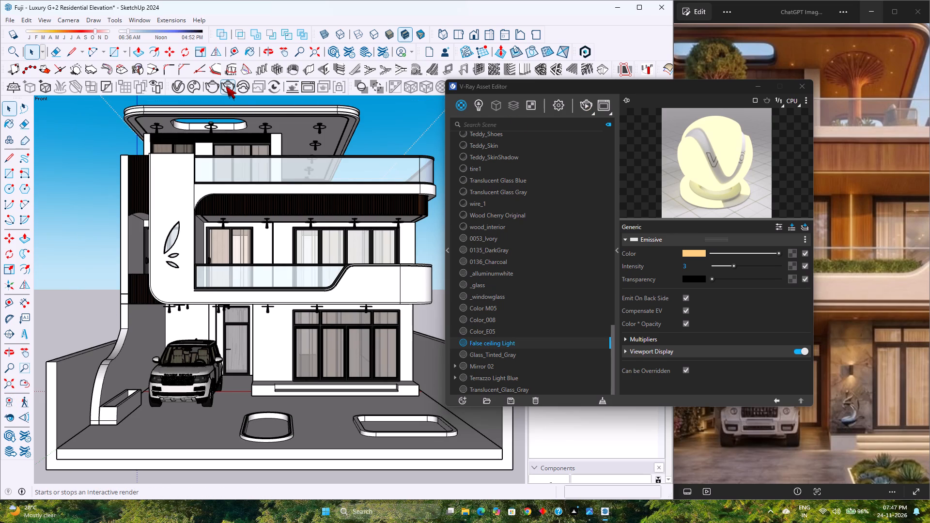
click(226, 86)
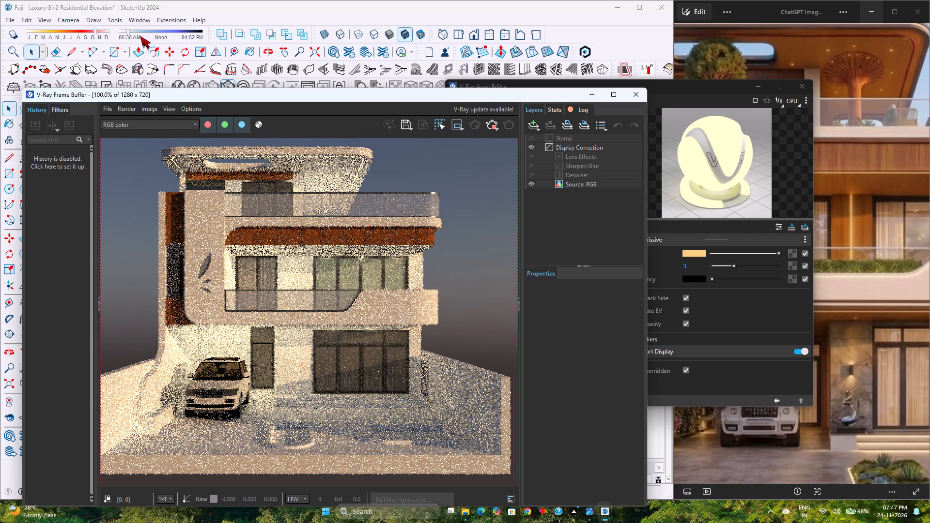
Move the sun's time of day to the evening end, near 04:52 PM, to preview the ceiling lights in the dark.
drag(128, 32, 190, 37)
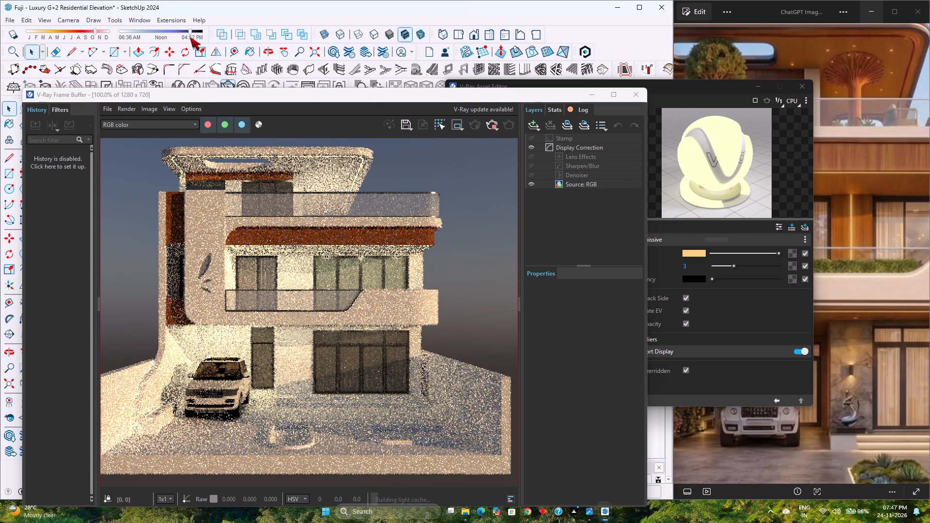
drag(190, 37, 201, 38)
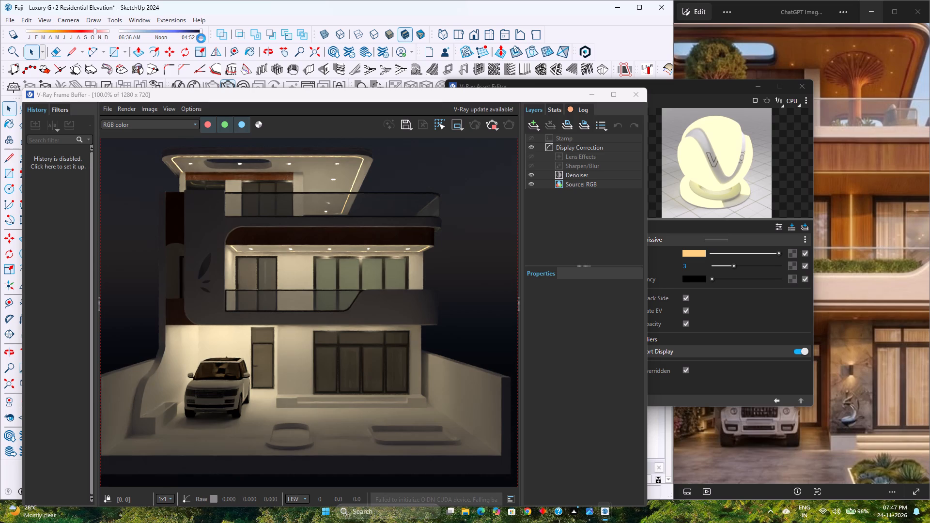
Set the sun's time of day back to early morning, shortly after 06:36 AM, and minimize the render window.
drag(201, 38, 139, 37)
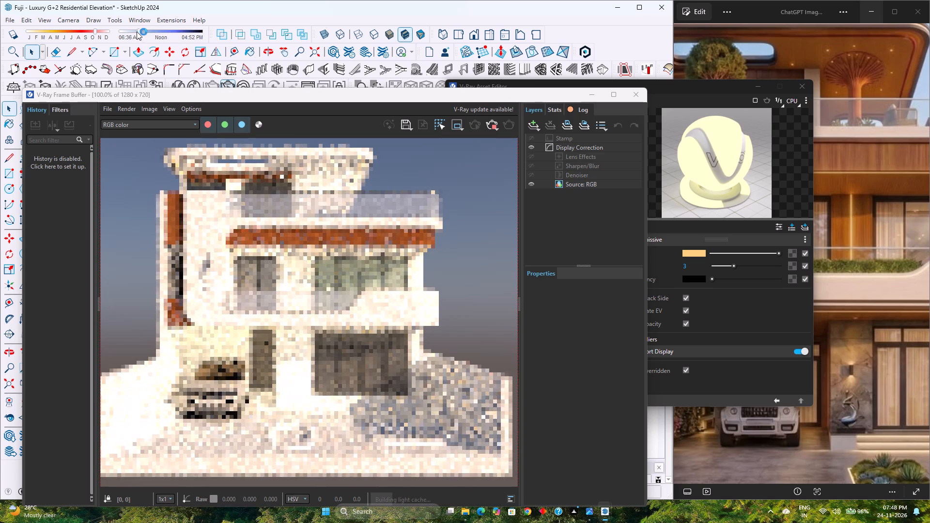
drag(137, 31, 126, 30)
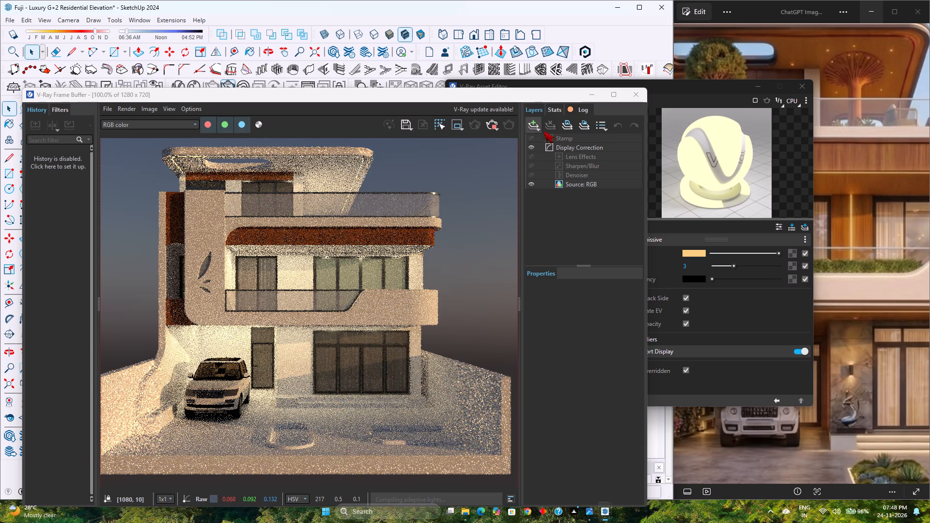
click(592, 94)
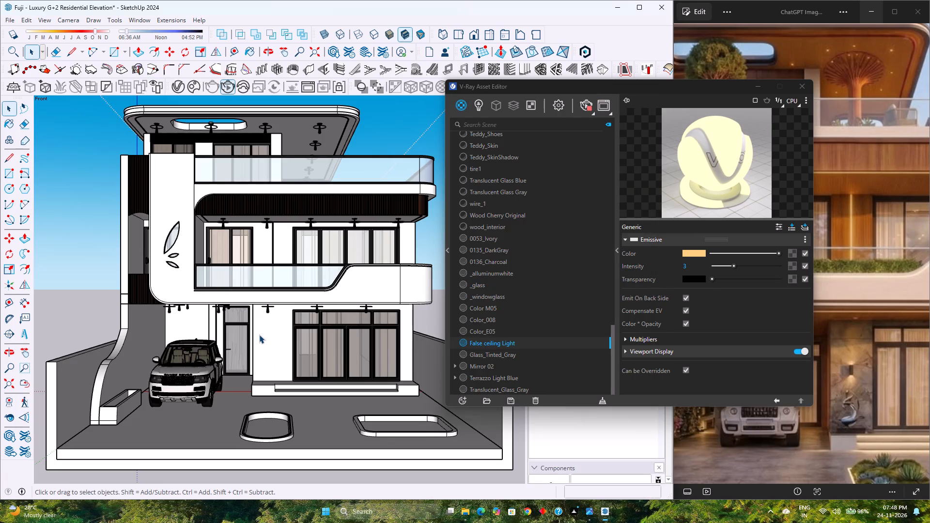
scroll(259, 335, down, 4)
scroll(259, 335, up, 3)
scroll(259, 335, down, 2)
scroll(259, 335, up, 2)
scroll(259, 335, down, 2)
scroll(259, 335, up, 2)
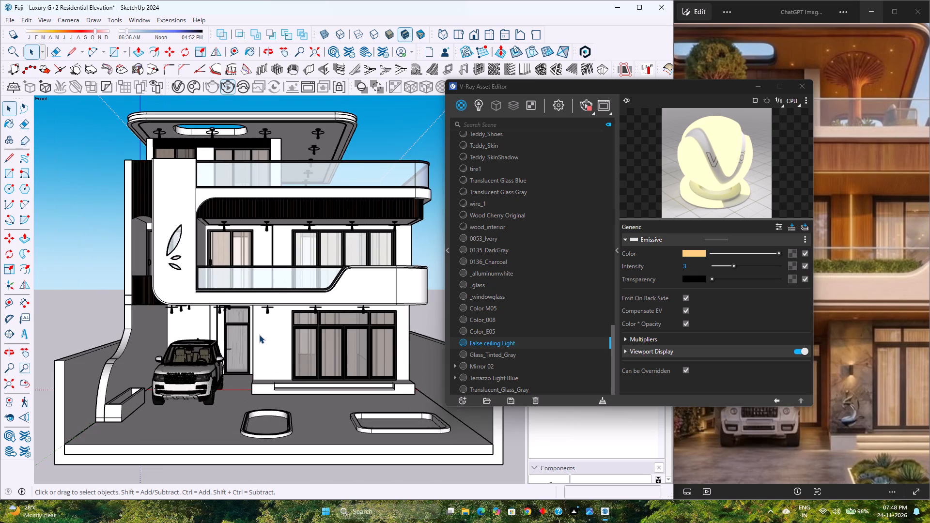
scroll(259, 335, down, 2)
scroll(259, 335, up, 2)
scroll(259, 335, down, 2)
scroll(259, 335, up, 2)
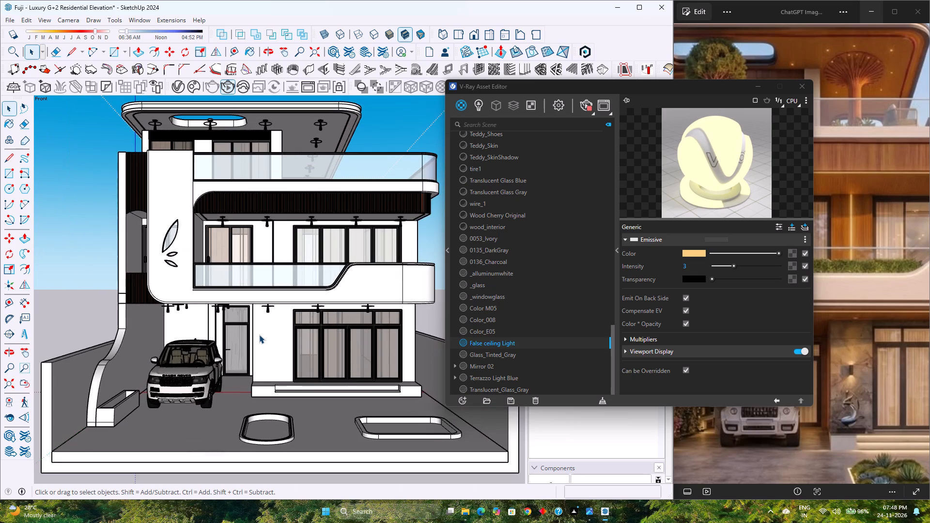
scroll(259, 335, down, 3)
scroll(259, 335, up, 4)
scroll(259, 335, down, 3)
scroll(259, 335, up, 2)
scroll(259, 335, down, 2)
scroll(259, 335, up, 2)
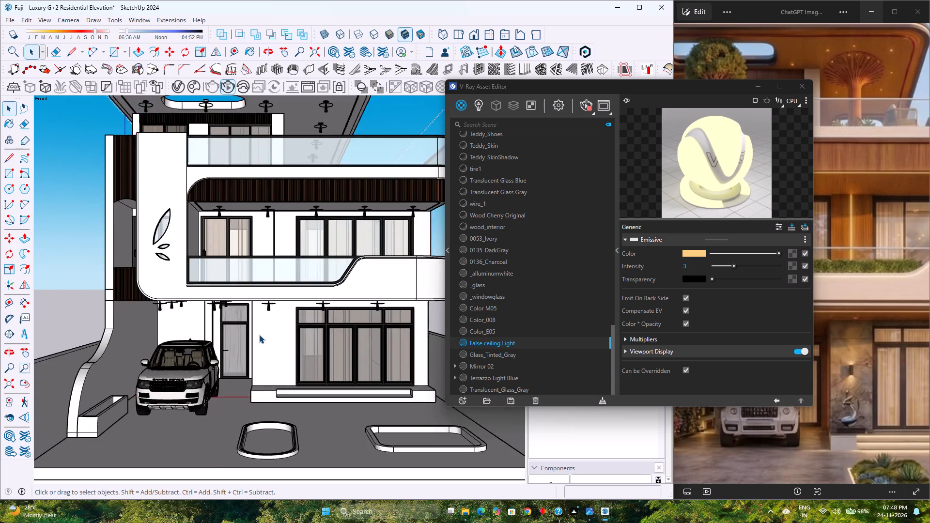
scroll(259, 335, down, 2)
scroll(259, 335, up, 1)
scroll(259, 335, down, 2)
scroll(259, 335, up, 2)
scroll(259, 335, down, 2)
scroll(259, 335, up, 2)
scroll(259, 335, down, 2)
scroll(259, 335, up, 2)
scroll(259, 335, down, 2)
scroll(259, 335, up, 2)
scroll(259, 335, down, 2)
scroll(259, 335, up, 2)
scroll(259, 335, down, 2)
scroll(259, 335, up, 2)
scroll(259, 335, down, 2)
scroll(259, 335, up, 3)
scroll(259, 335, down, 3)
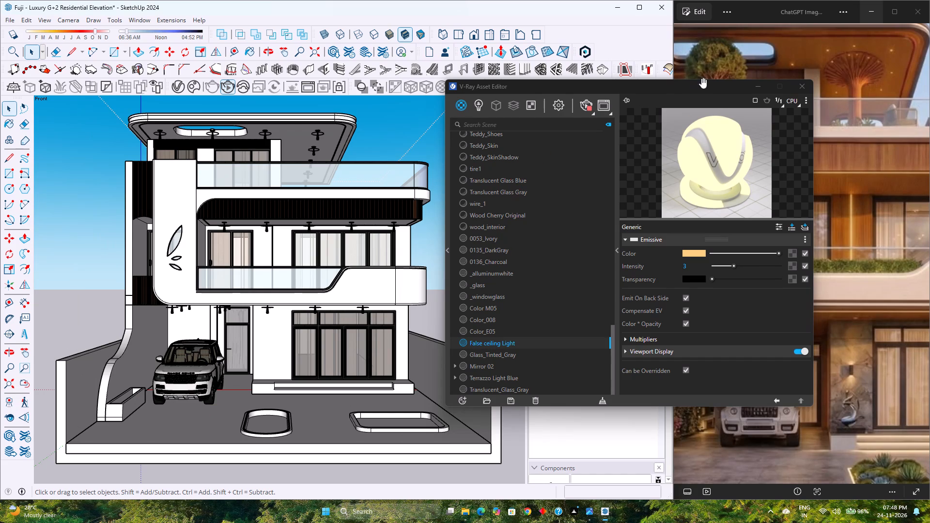
Compare with the reference image and select the thin vertical strip on the first-floor wall between the two windows, inside its group.
click(757, 86)
scroll(741, 154, down, 2)
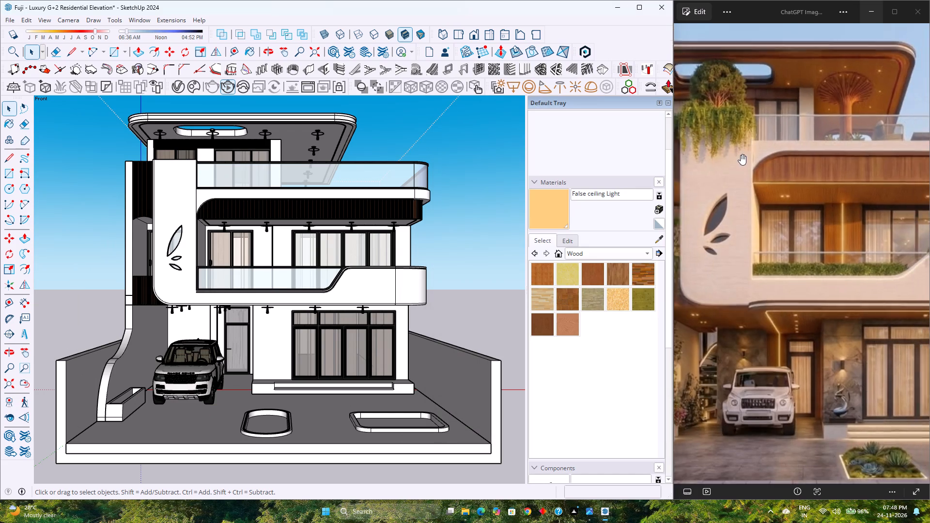
scroll(741, 154, down, 6)
scroll(756, 343, up, 2)
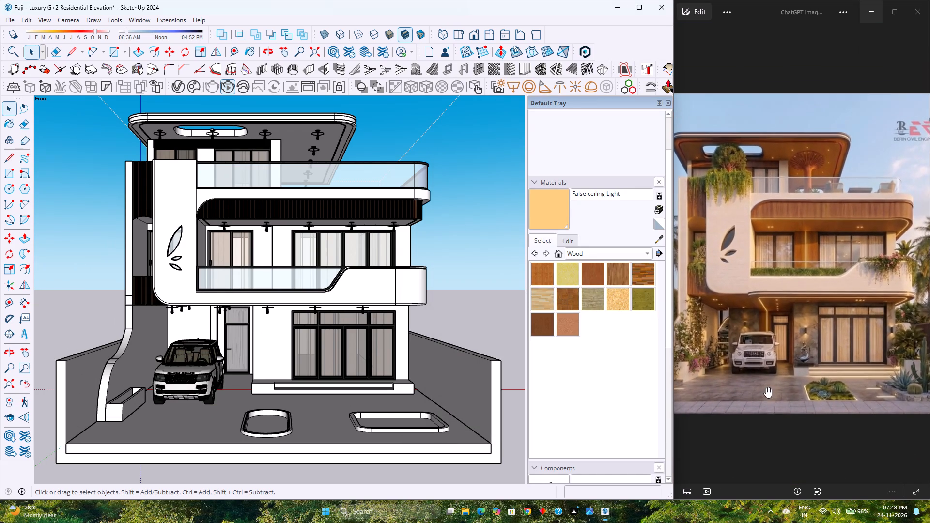
scroll(766, 387, up, 3)
scroll(766, 387, down, 2)
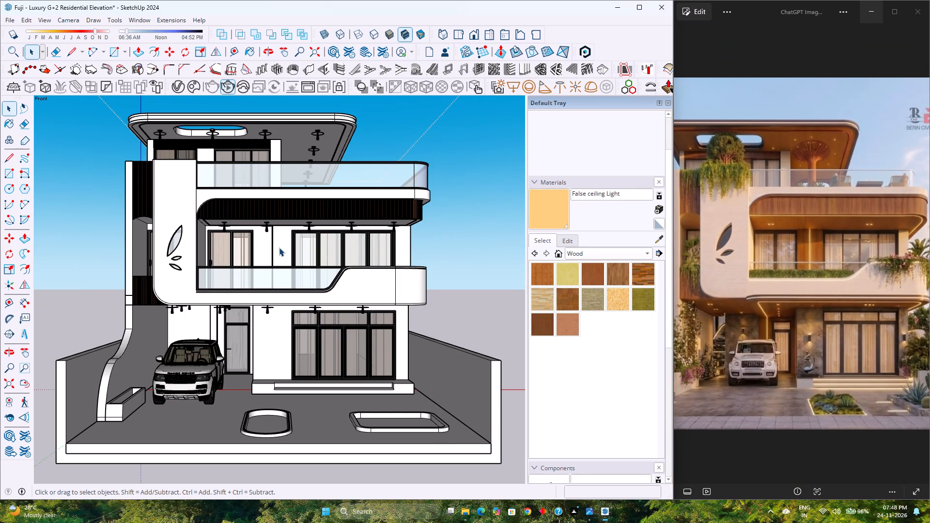
scroll(280, 244, up, 20)
scroll(280, 244, up, 2)
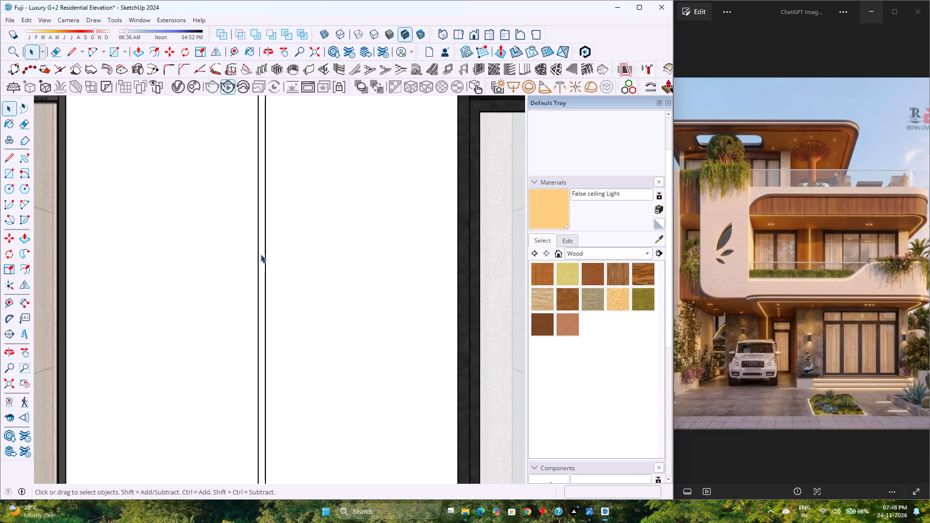
double_click(261, 254)
scroll(261, 254, up, 4)
click(261, 254)
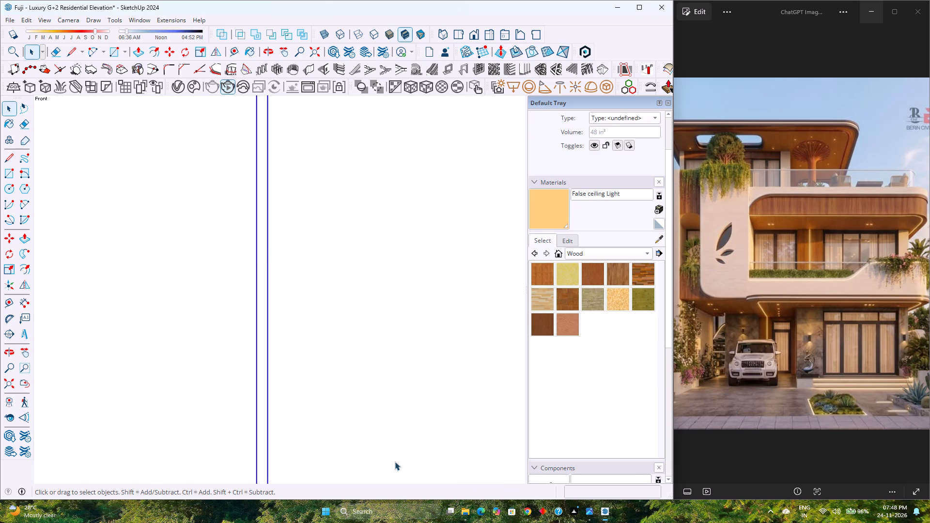
scroll(270, 385, down, 17)
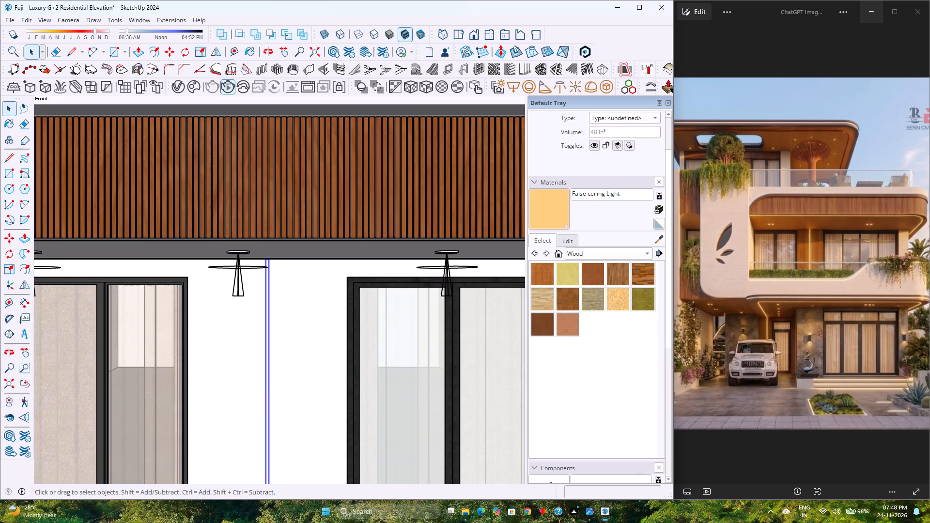
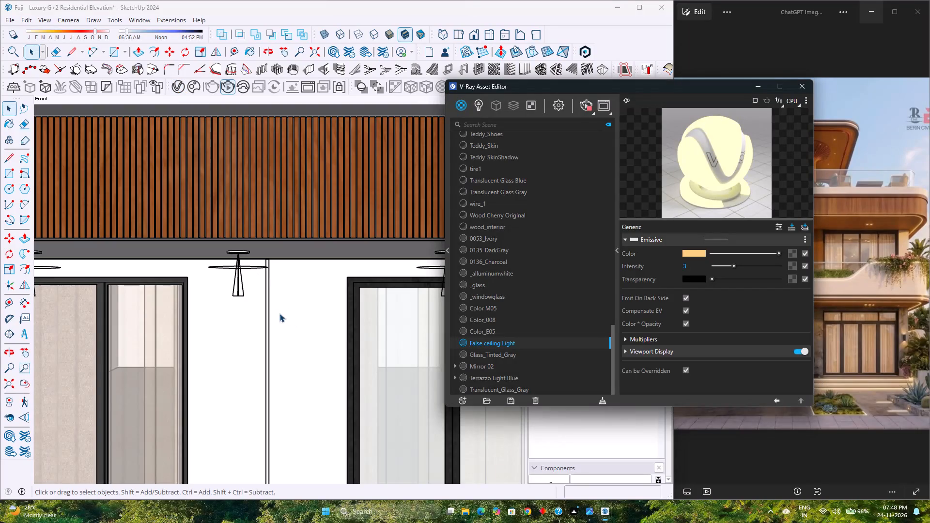
Apply the False ceiling Light material to the thin vertical strip between the first-floor windows and leave its group.
double_click(267, 314)
scroll(267, 315, up, 6)
click(268, 307)
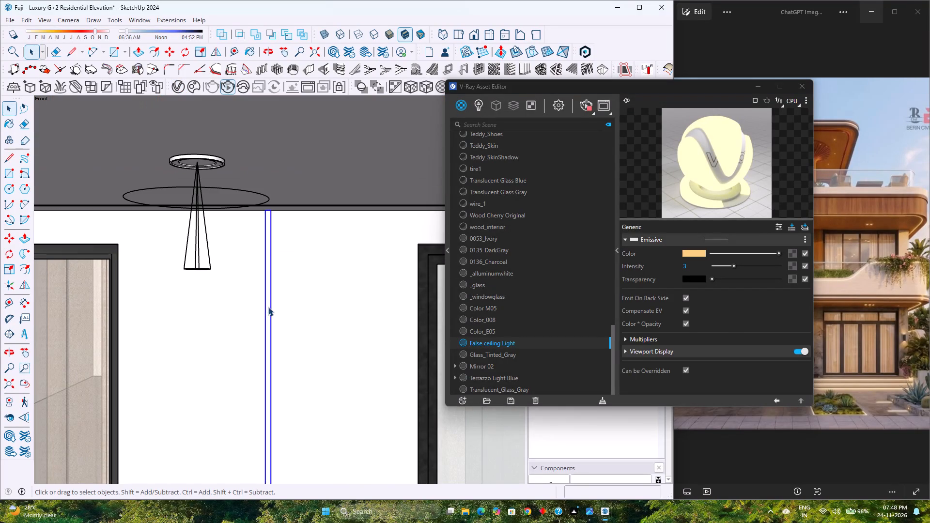
right_click(508, 341)
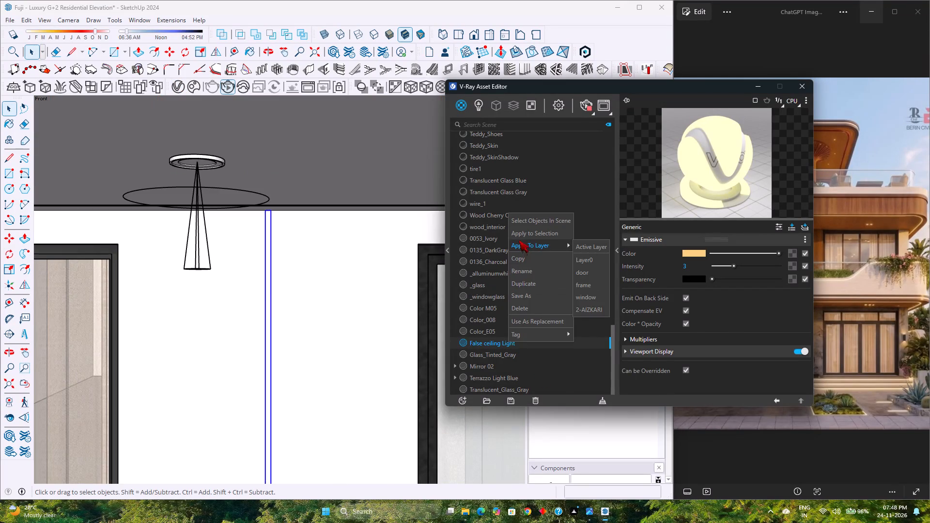
click(520, 231)
scroll(329, 329, down, 6)
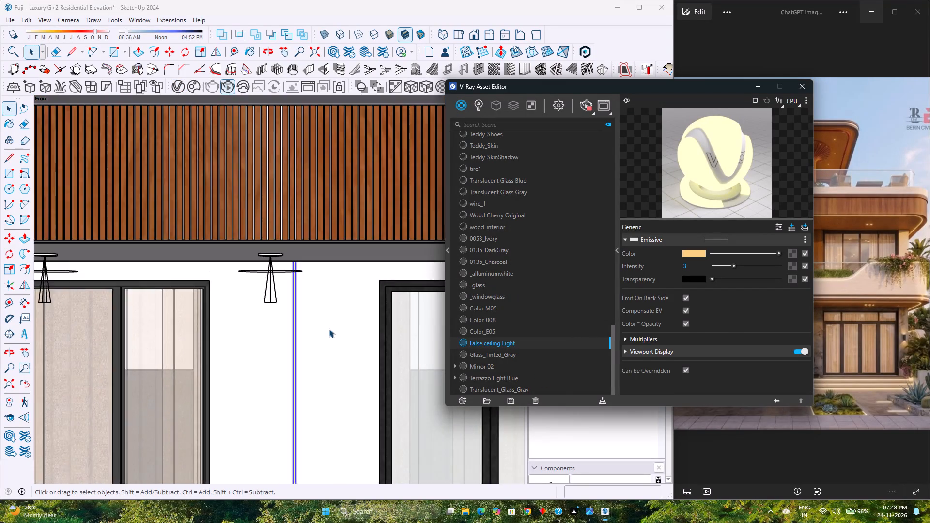
scroll(329, 329, down, 19)
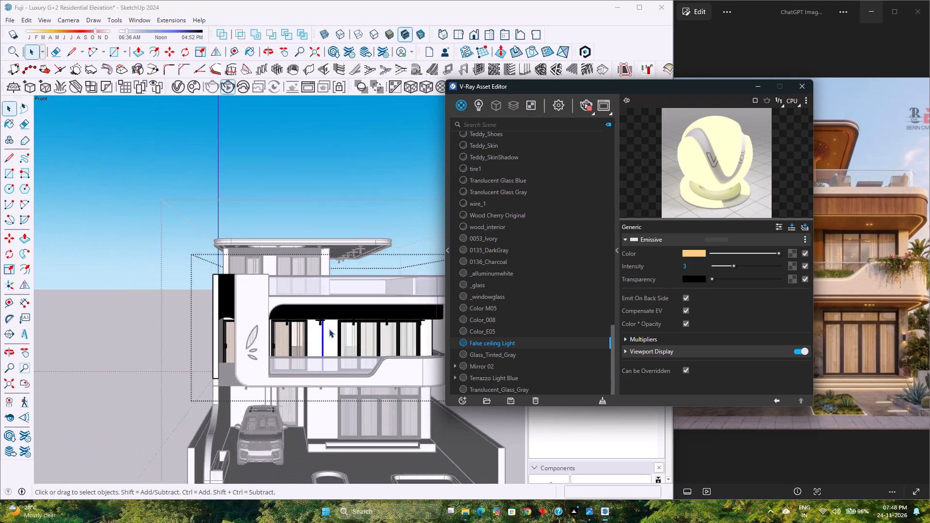
click(158, 340)
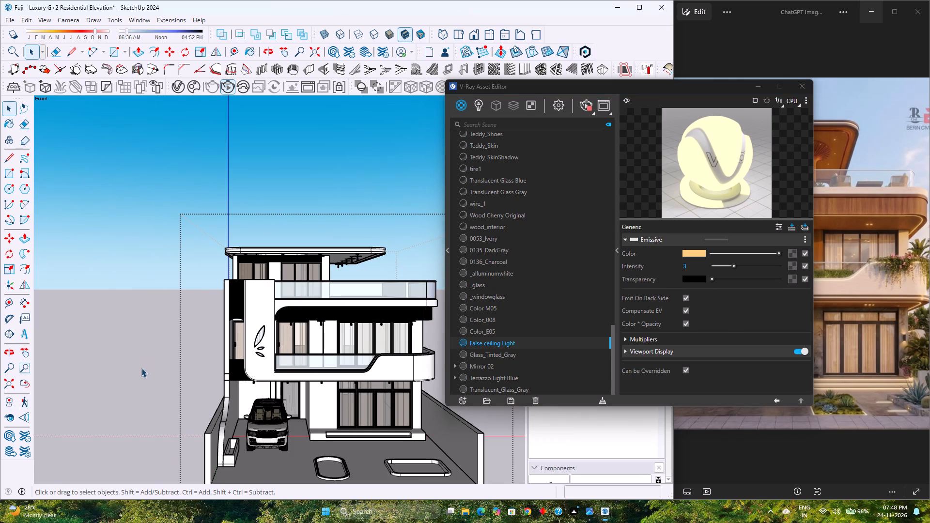
Apply the False ceiling Light material to the thin vertical wall strip beside the ground-floor entrance door and leave its group.
scroll(311, 397, up, 18)
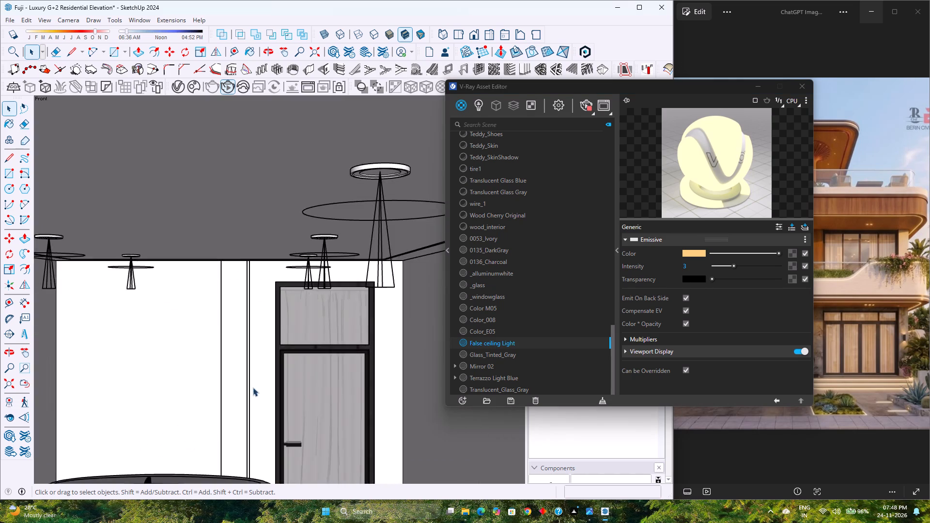
scroll(253, 387, up, 2)
double_click(246, 374)
scroll(246, 374, up, 4)
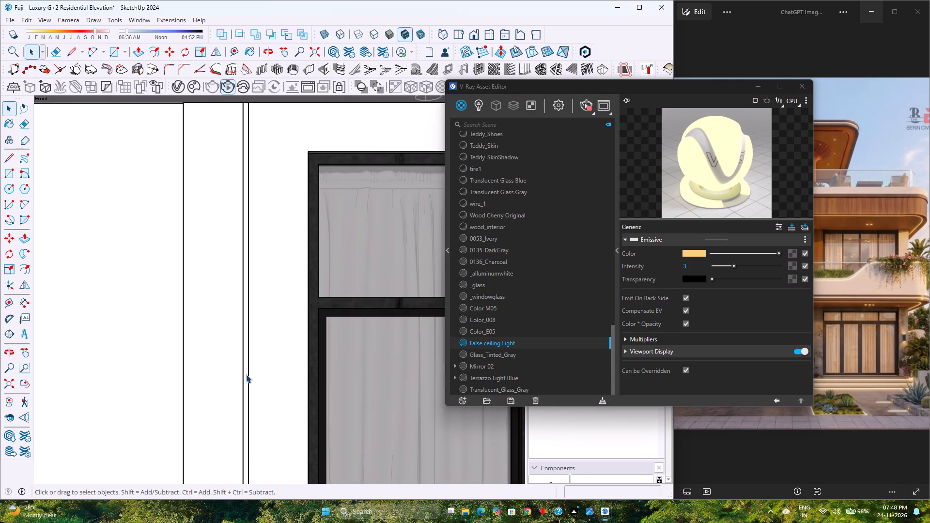
click(246, 374)
right_click(523, 346)
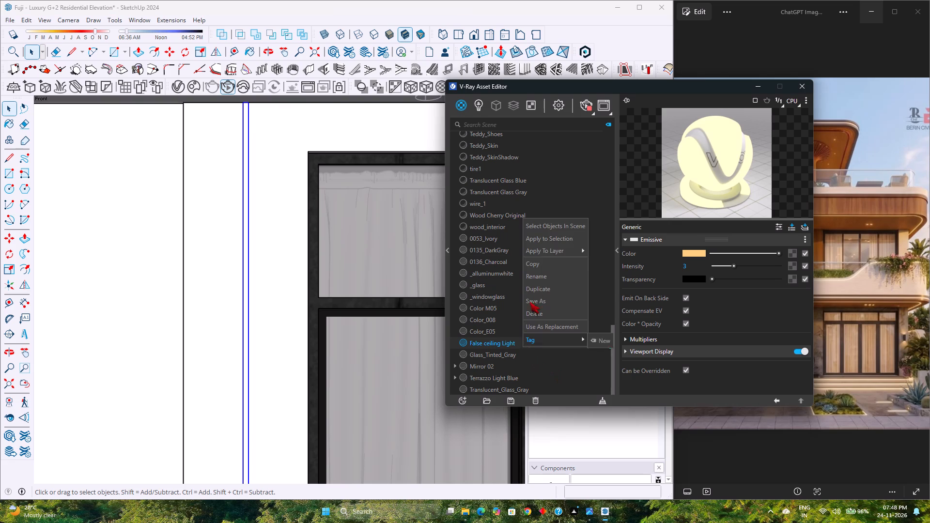
click(543, 241)
scroll(263, 400, down, 6)
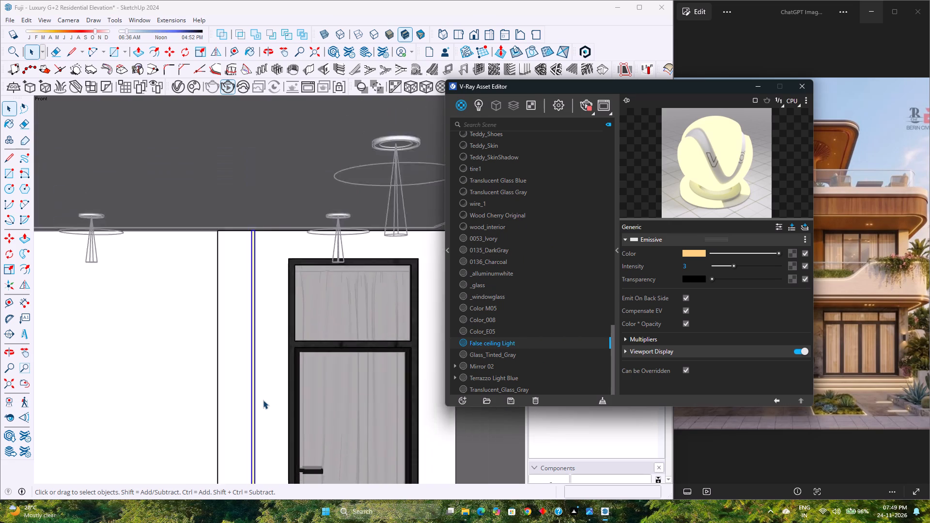
scroll(263, 400, down, 20)
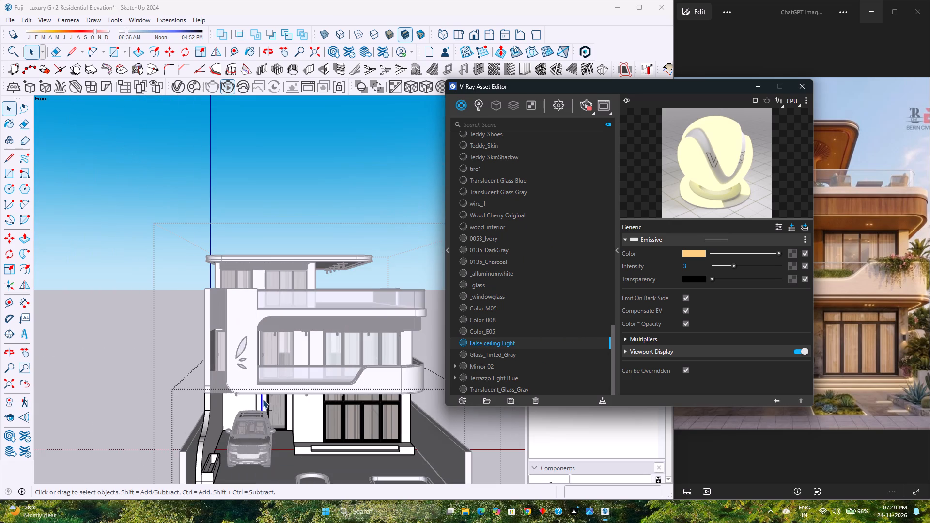
click(98, 296)
Examine the whole house front from low angles, including the ceilings and entrance area, with the V-Ray Asset Editor minimized.
scroll(143, 301, down, 4)
scroll(226, 394, up, 1)
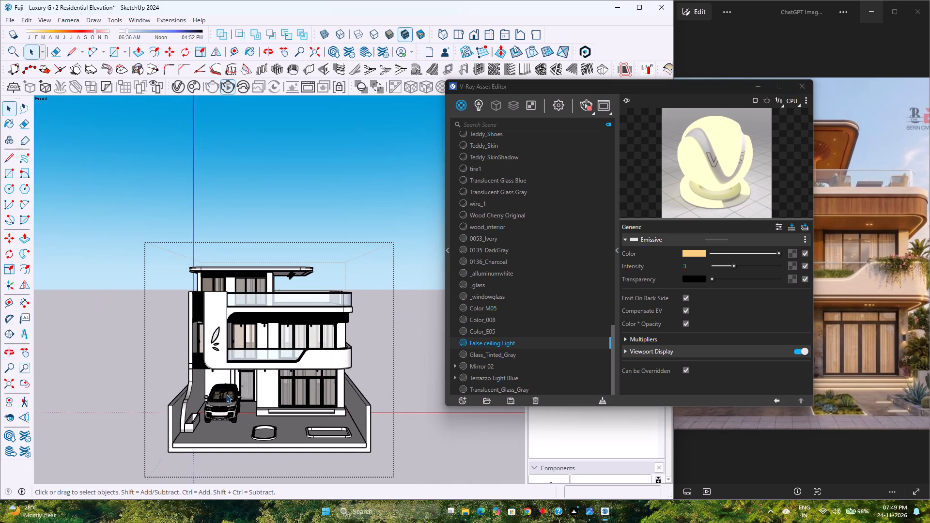
middle_drag(226, 394, 219, 333)
middle_click(219, 333)
scroll(224, 321, down, 3)
scroll(257, 384, up, 4)
middle_drag(255, 376, 255, 377)
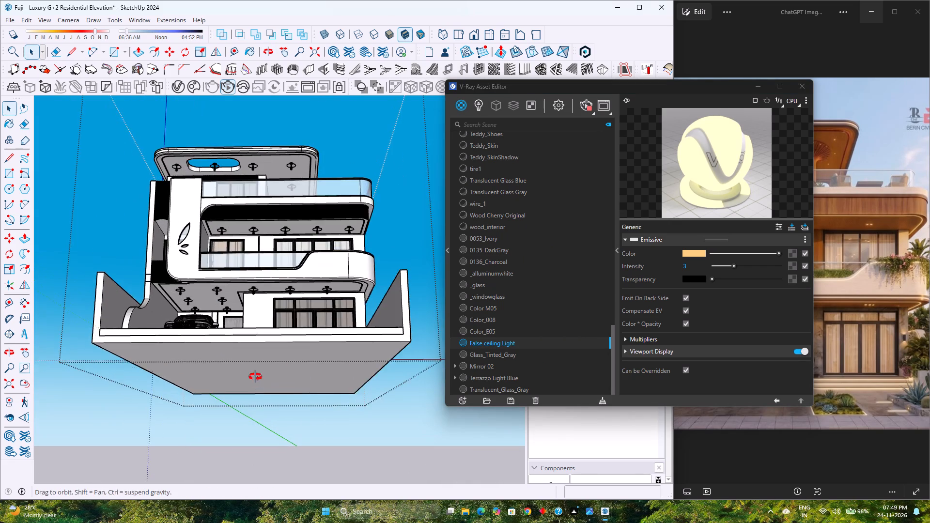
middle_drag(255, 377, 260, 426)
middle_click(260, 426)
scroll(248, 358, down, 3)
scroll(247, 359, up, 7)
middle_drag(250, 370, 241, 341)
middle_click(241, 341)
scroll(241, 341, down, 8)
scroll(232, 269, up, 4)
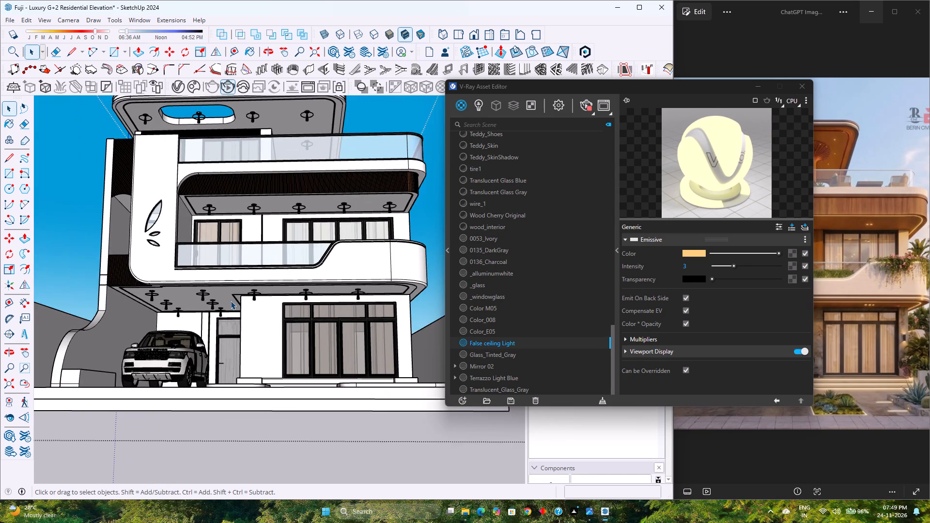
scroll(231, 301, up, 7)
middle_drag(227, 321, 225, 338)
middle_click(225, 338)
scroll(225, 338, down, 8)
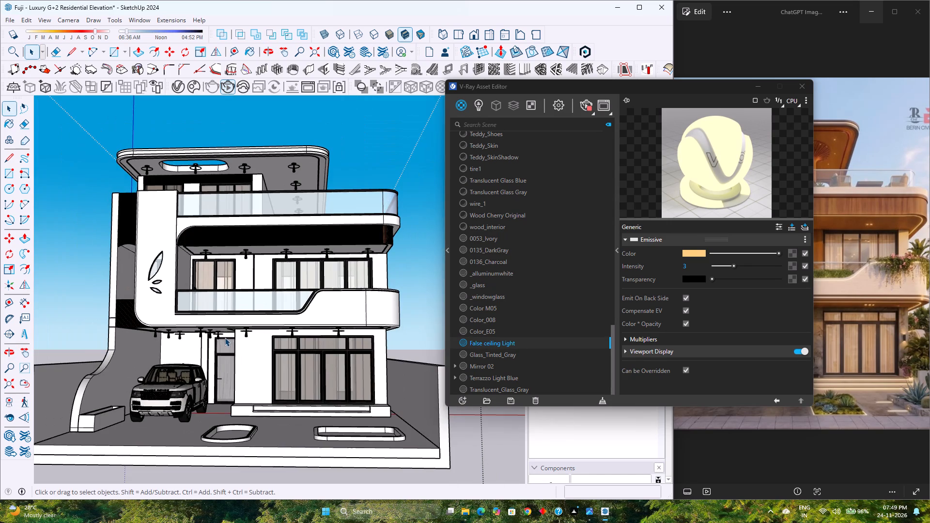
click(764, 89)
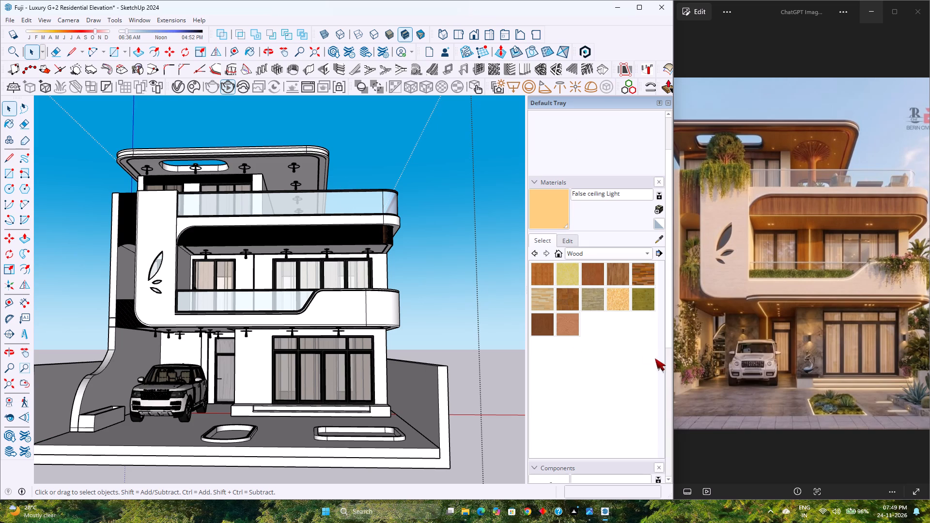
click(179, 92)
click(762, 89)
Open 3D Warehouse and search the models for "Wall Light".
click(139, 22)
click(158, 96)
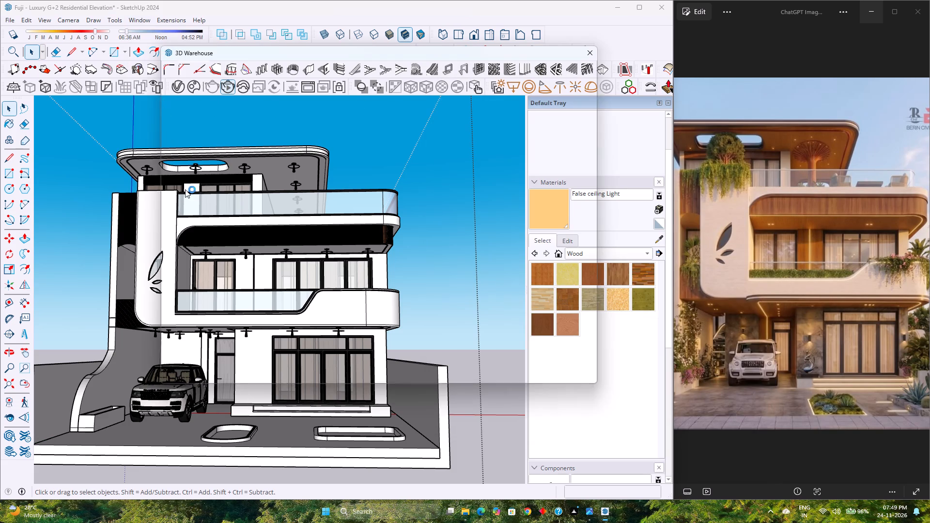
scroll(393, 217, down, 2)
scroll(393, 217, up, 2)
scroll(393, 217, down, 3)
scroll(393, 217, up, 2)
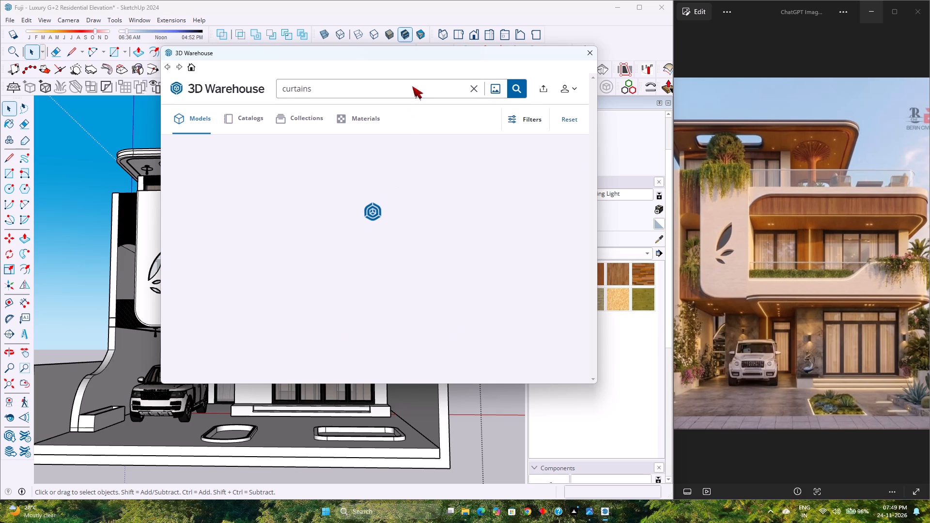
click(475, 91)
drag(463, 90, 457, 90)
click(454, 88)
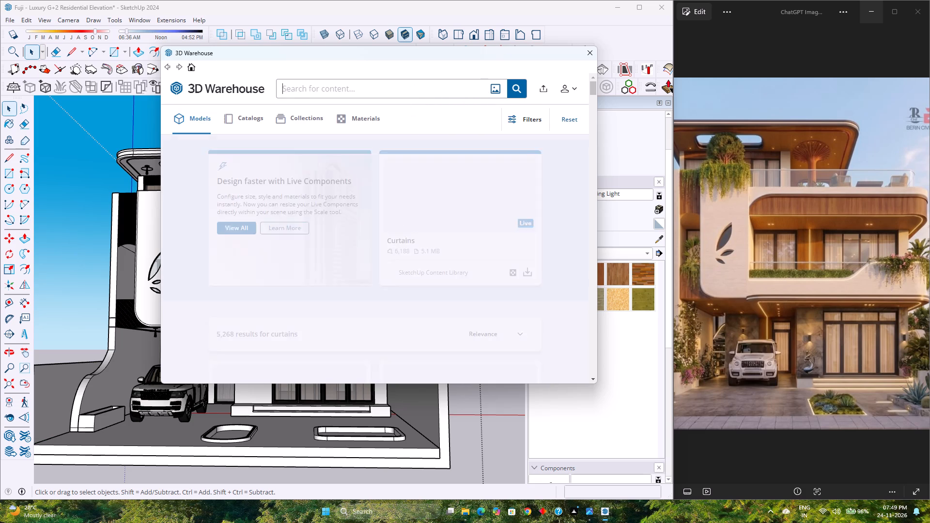
click(463, 88)
click(455, 91)
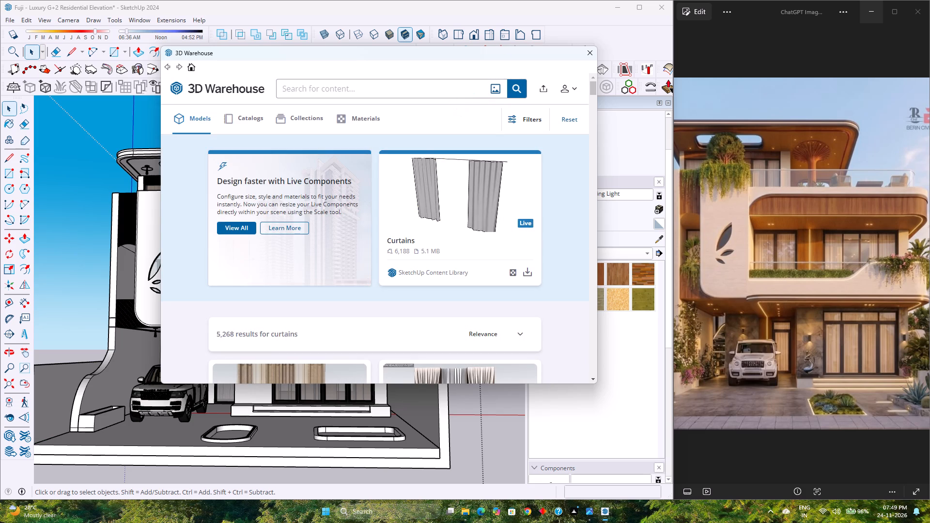
text(Wall Lo)
key(BackSpace)
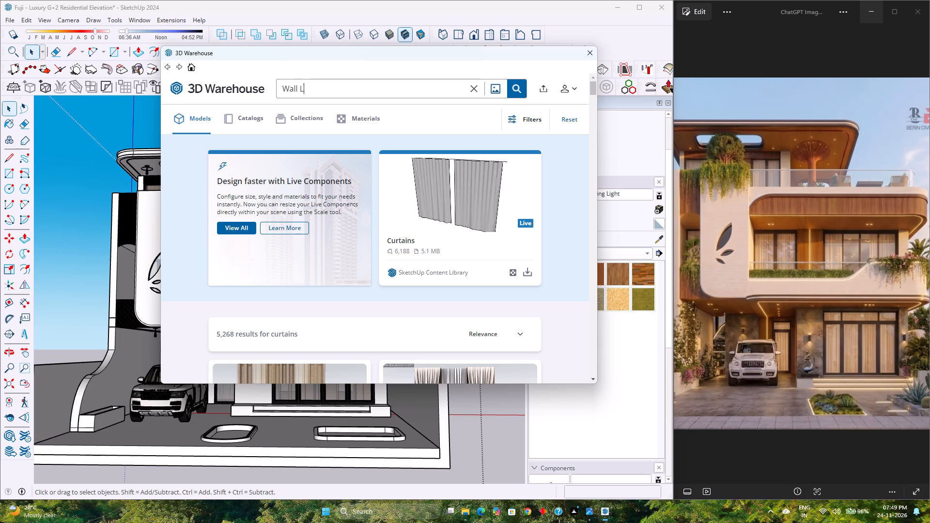
text(ight)
key(Return)
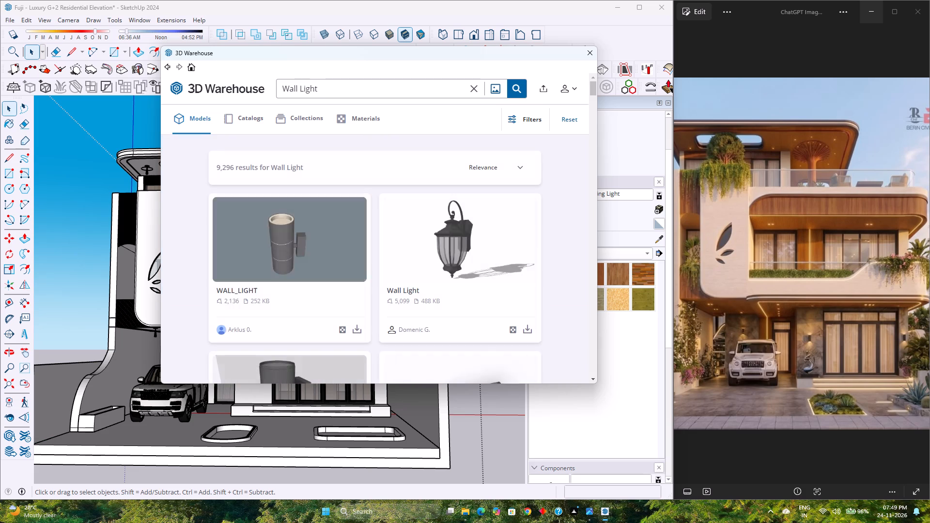
Look through the Wall Light search results for a fixture that suits the exterior wall lights in the reference image.
scroll(371, 231, down, 6)
scroll(371, 231, up, 3)
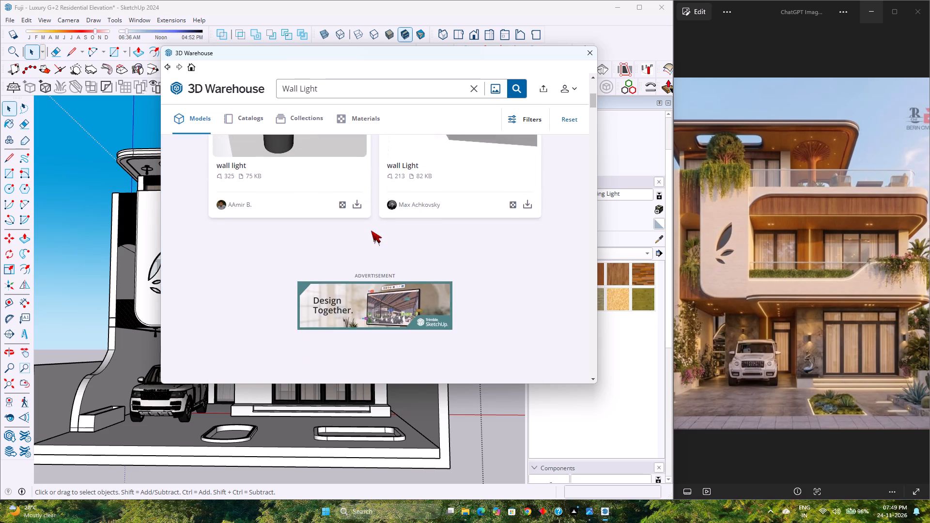
scroll(371, 231, down, 2)
scroll(371, 231, up, 2)
scroll(371, 231, down, 3)
scroll(371, 231, up, 2)
scroll(371, 231, down, 2)
scroll(371, 231, up, 2)
scroll(371, 231, down, 2)
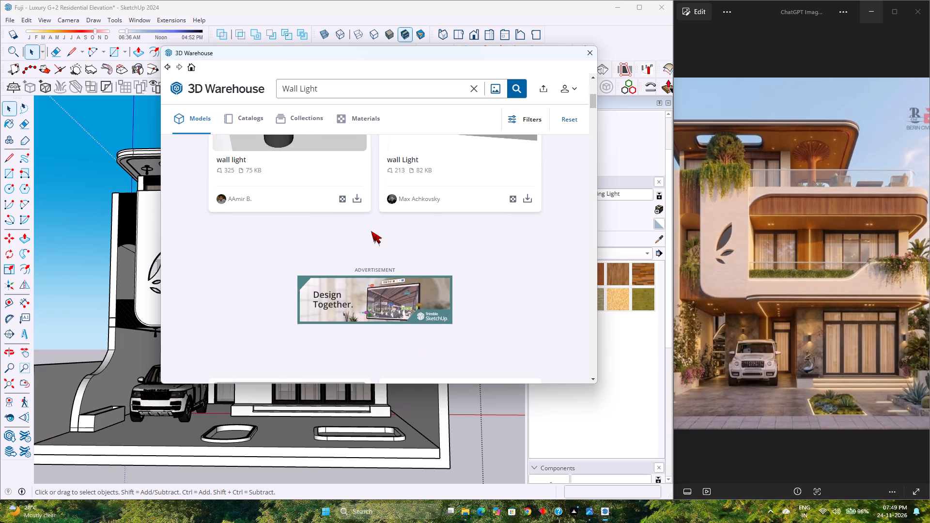
scroll(371, 231, up, 3)
scroll(371, 231, down, 14)
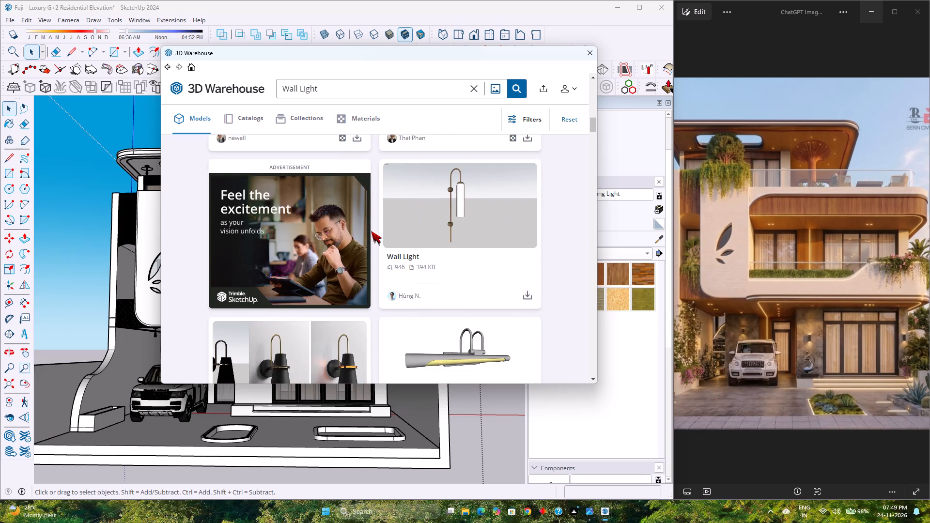
scroll(371, 231, down, 12)
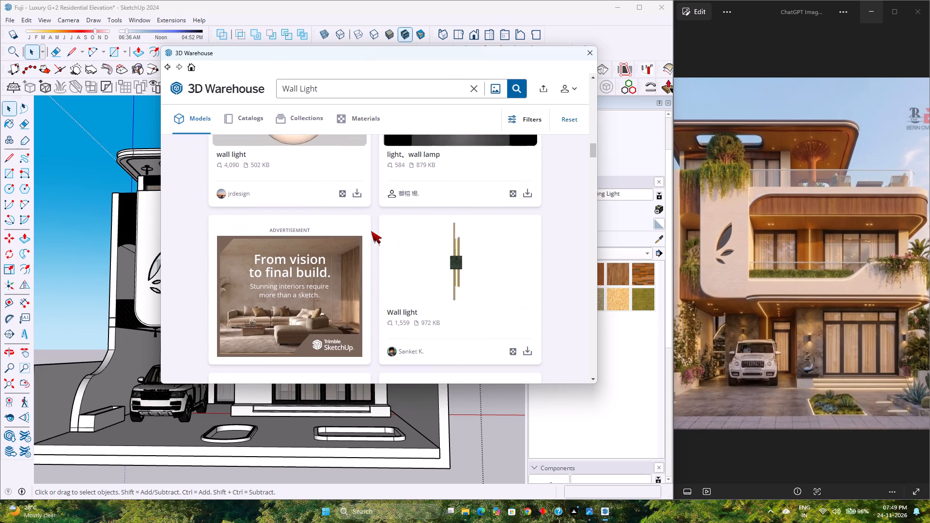
scroll(371, 231, down, 1)
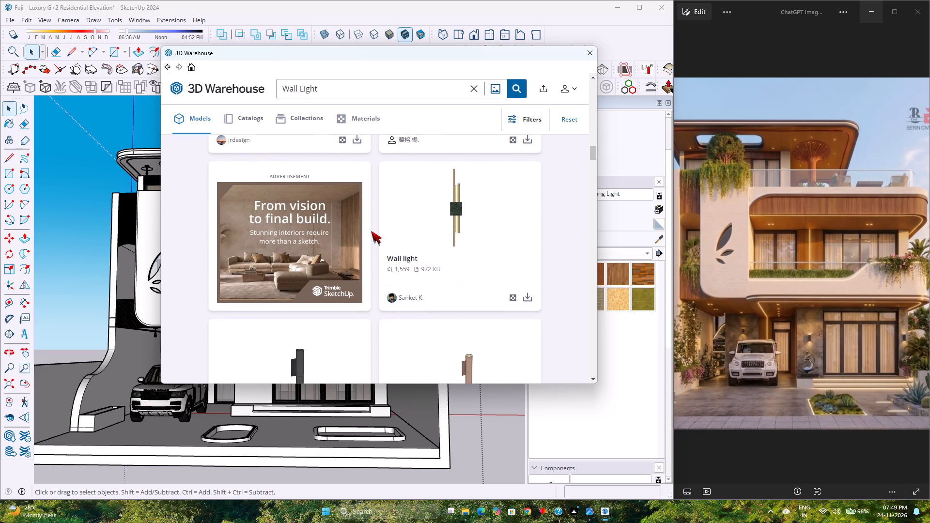
scroll(371, 231, down, 3)
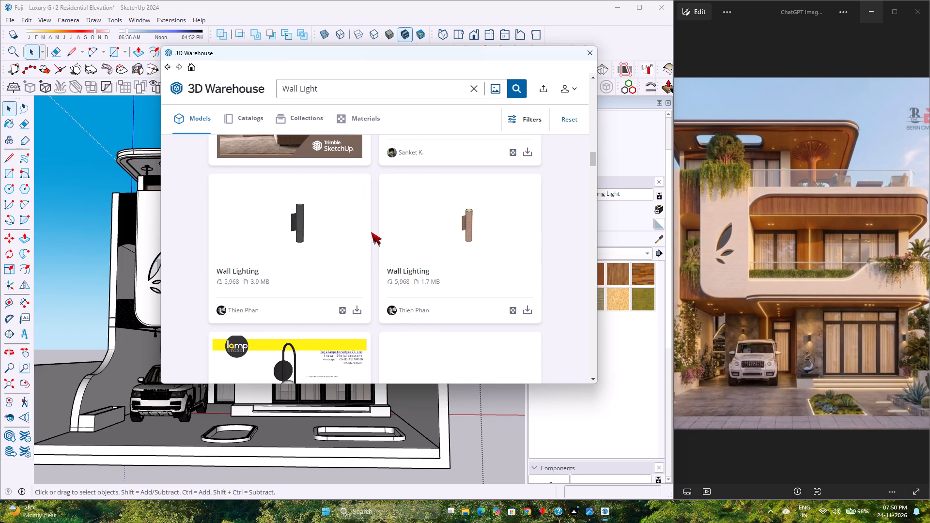
scroll(372, 279, up, 4)
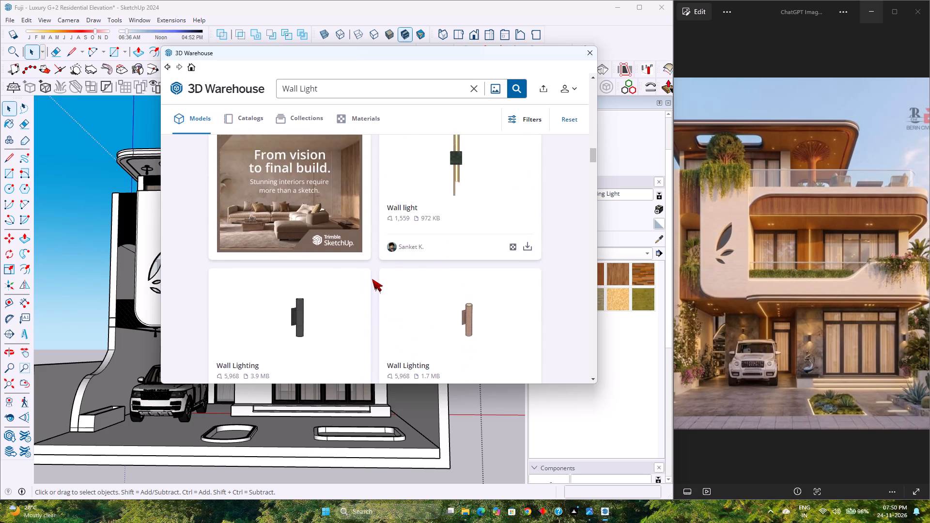
scroll(372, 279, down, 1)
scroll(372, 279, up, 2)
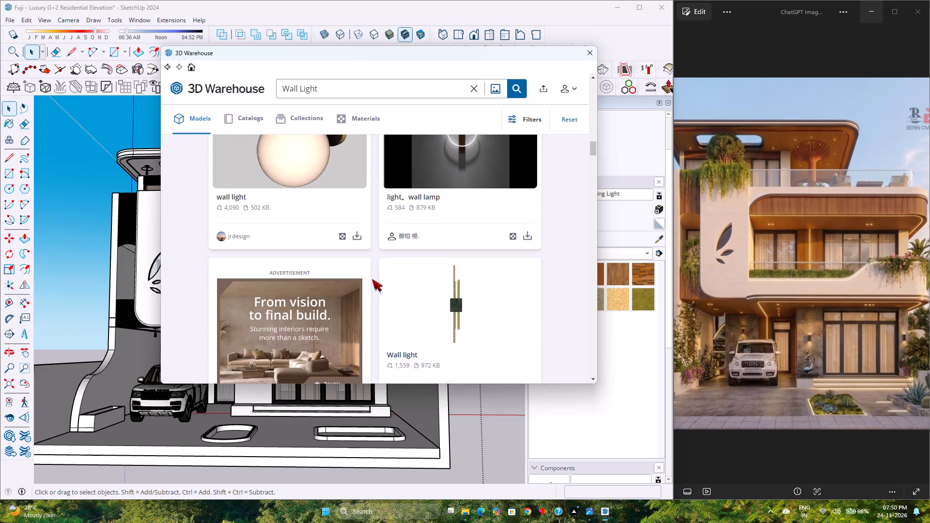
scroll(372, 279, down, 3)
scroll(372, 279, up, 3)
scroll(372, 279, down, 4)
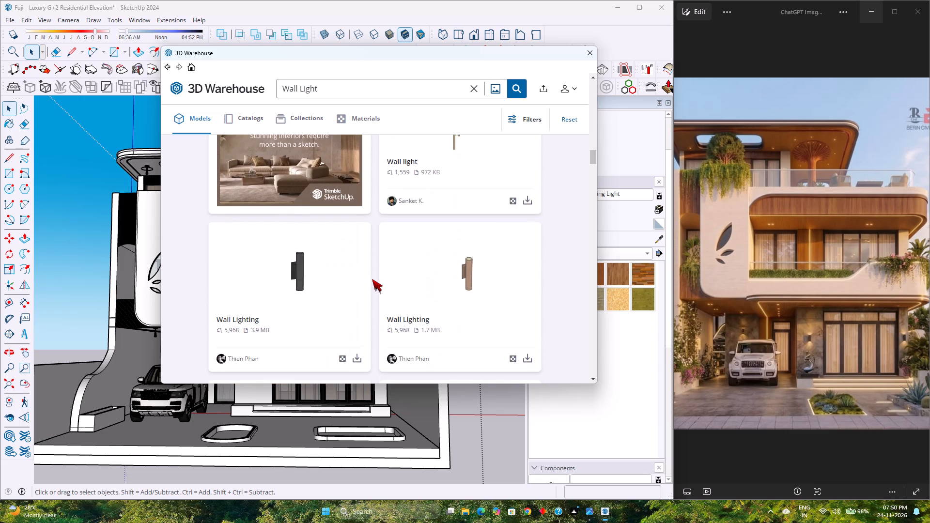
scroll(372, 279, down, 3)
scroll(372, 279, up, 3)
scroll(372, 279, down, 7)
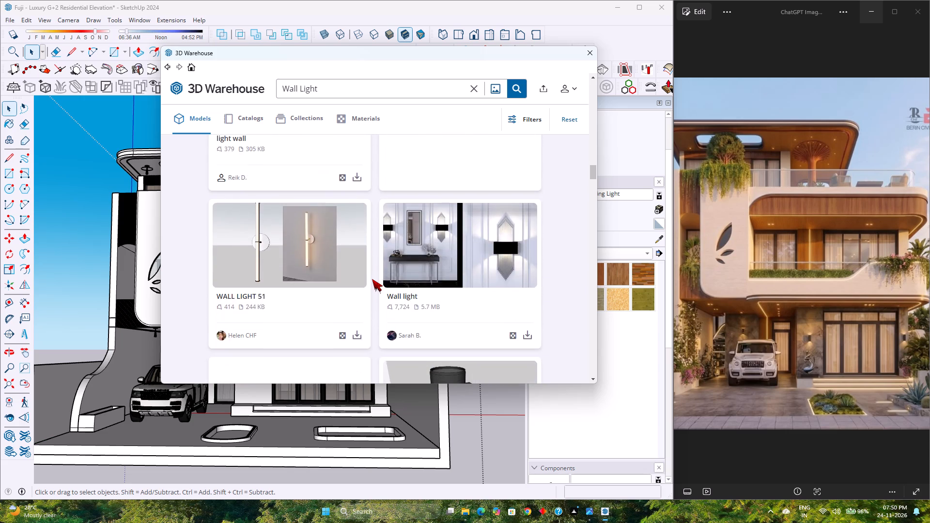
scroll(372, 279, down, 13)
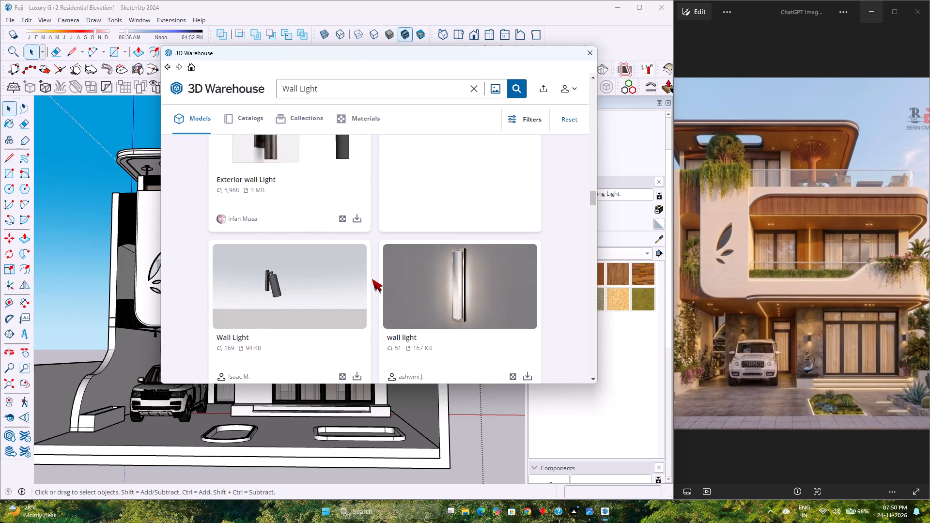
scroll(372, 279, down, 10)
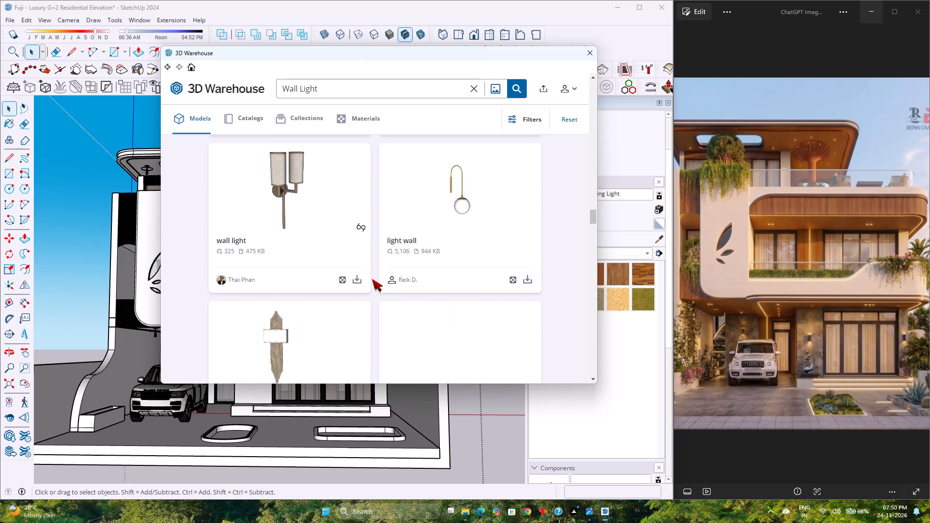
scroll(372, 279, down, 3)
right_click(372, 279)
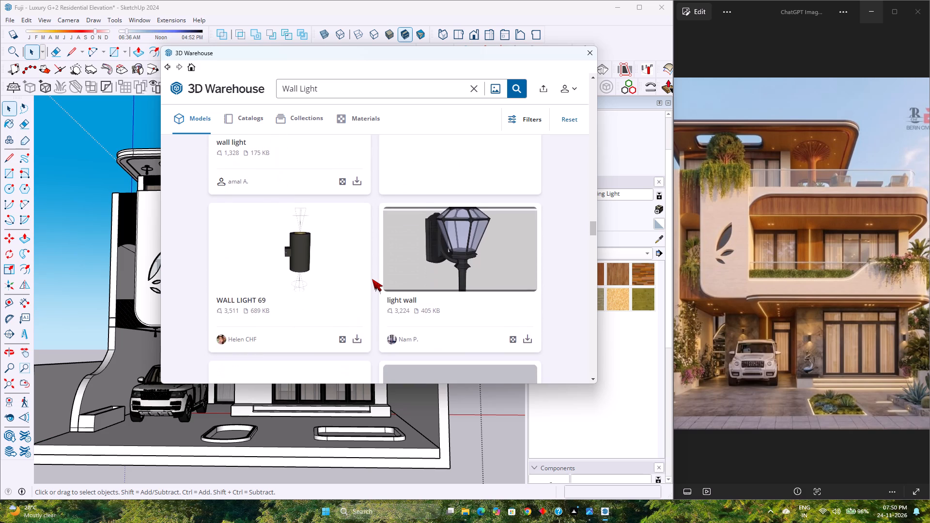
Load the WALL LIGHT 69 model into the house model and place it on the ground-floor front wall near the entrance corner.
scroll(372, 279, down, 1)
click(356, 291)
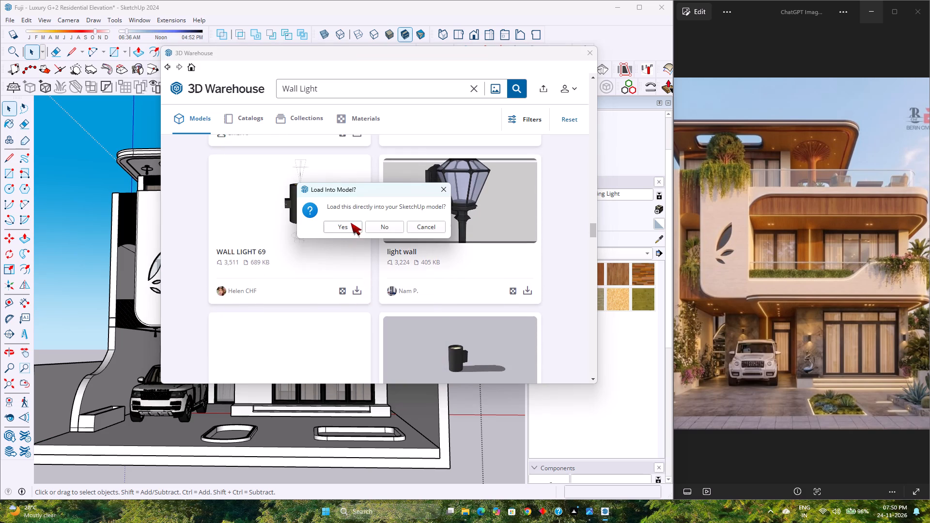
click(341, 228)
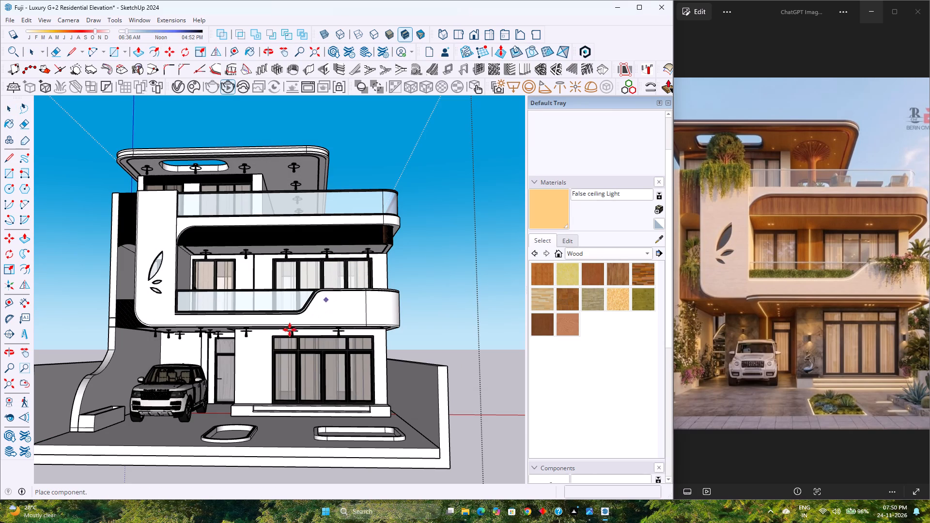
scroll(243, 380, up, 3)
scroll(243, 380, down, 4)
scroll(243, 381, up, 4)
scroll(257, 357, down, 2)
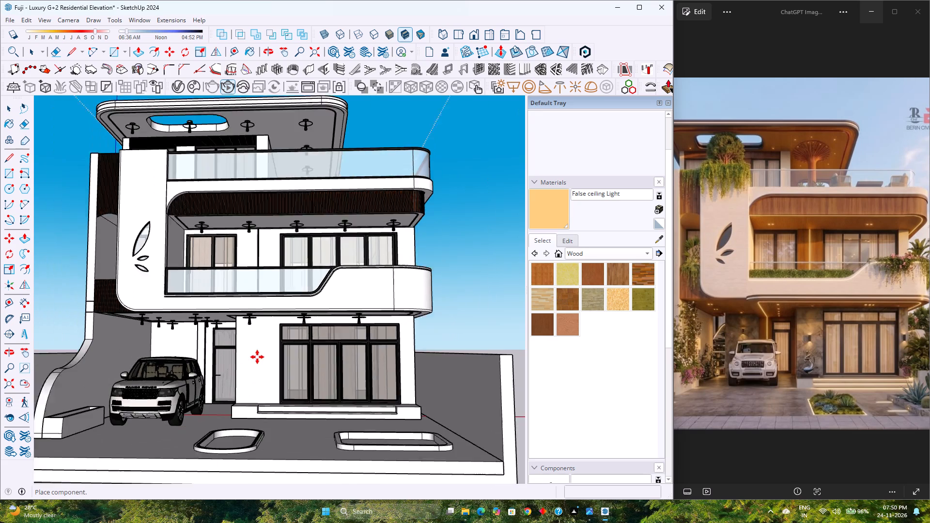
scroll(257, 357, down, 1)
scroll(231, 403, up, 4)
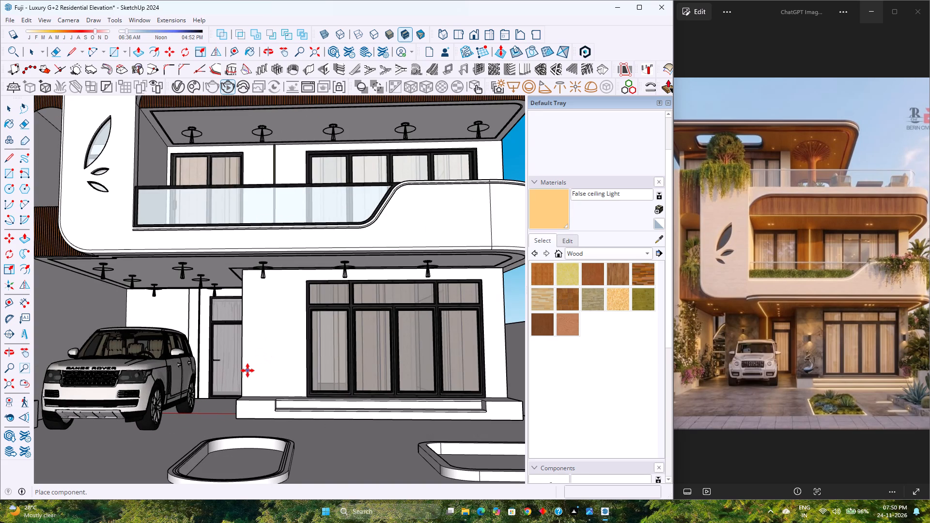
click(248, 370)
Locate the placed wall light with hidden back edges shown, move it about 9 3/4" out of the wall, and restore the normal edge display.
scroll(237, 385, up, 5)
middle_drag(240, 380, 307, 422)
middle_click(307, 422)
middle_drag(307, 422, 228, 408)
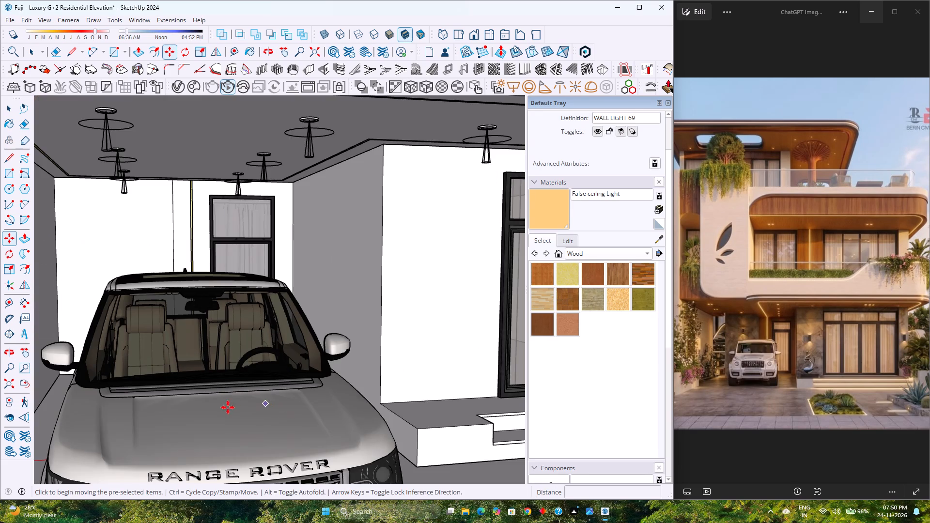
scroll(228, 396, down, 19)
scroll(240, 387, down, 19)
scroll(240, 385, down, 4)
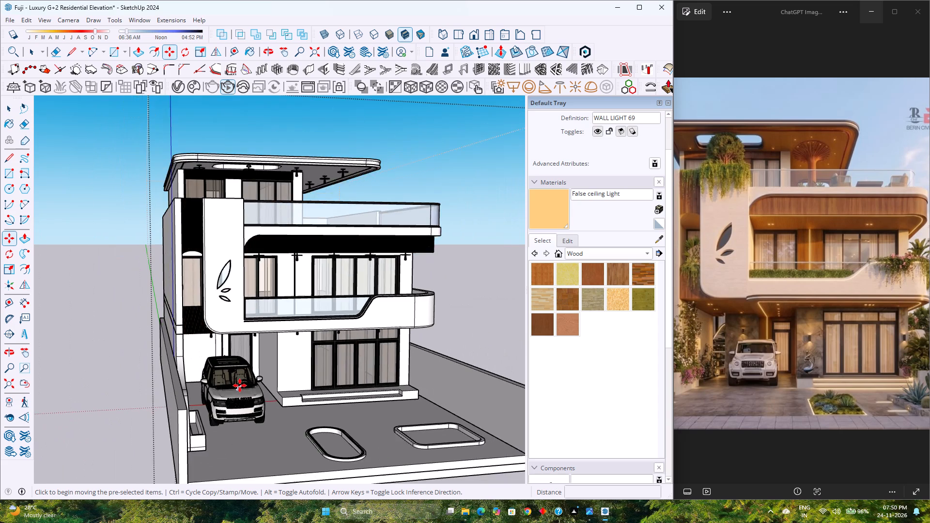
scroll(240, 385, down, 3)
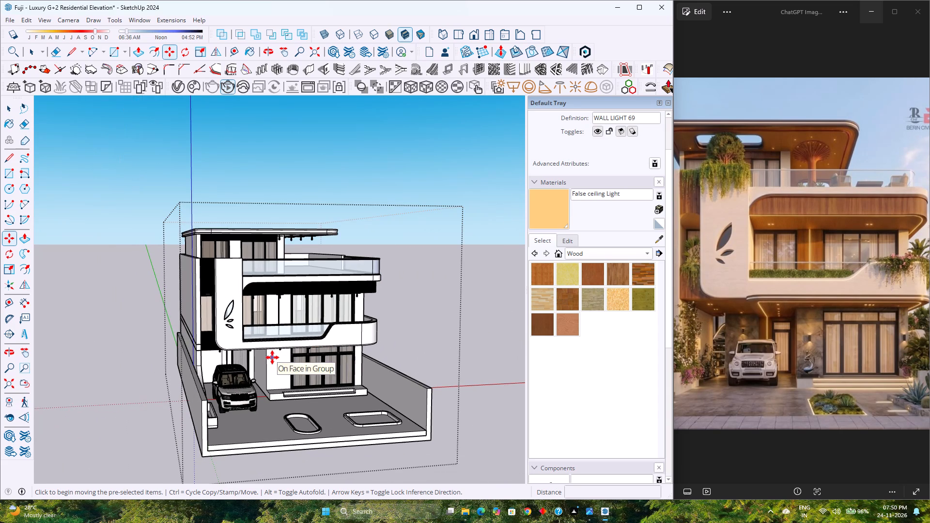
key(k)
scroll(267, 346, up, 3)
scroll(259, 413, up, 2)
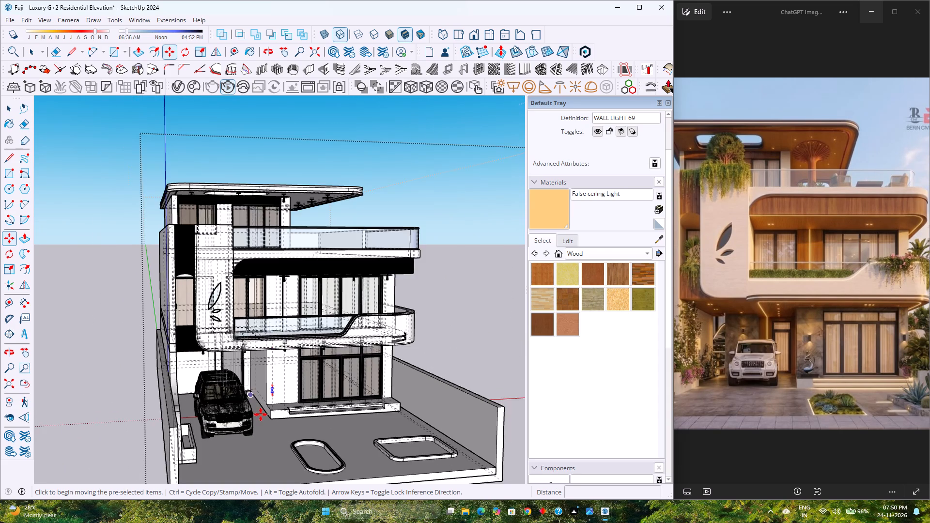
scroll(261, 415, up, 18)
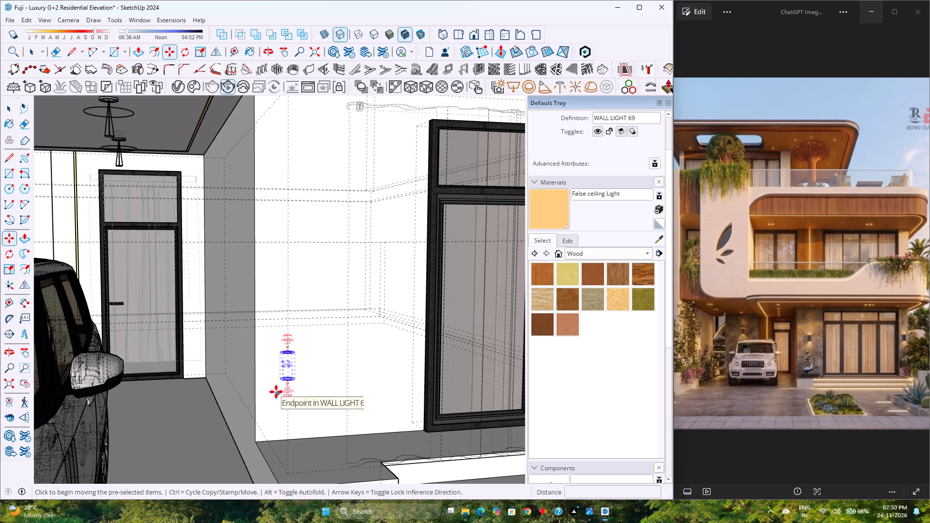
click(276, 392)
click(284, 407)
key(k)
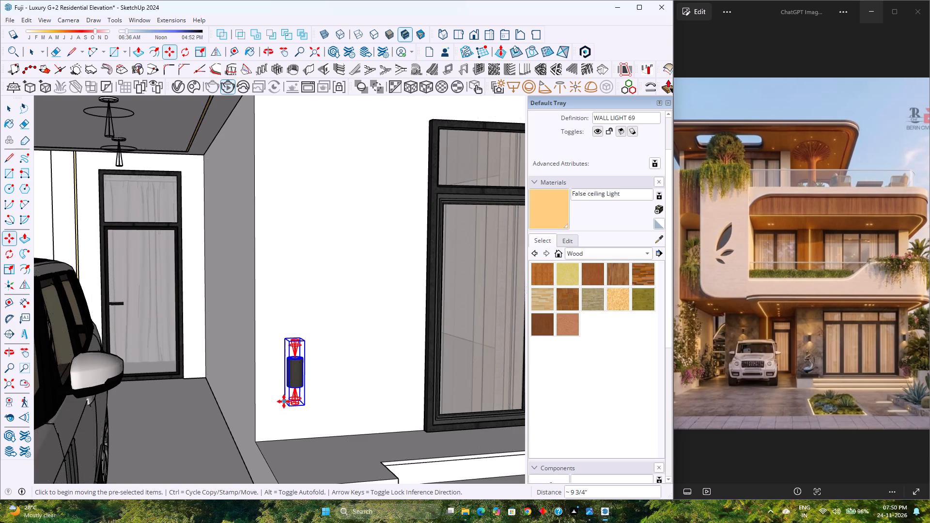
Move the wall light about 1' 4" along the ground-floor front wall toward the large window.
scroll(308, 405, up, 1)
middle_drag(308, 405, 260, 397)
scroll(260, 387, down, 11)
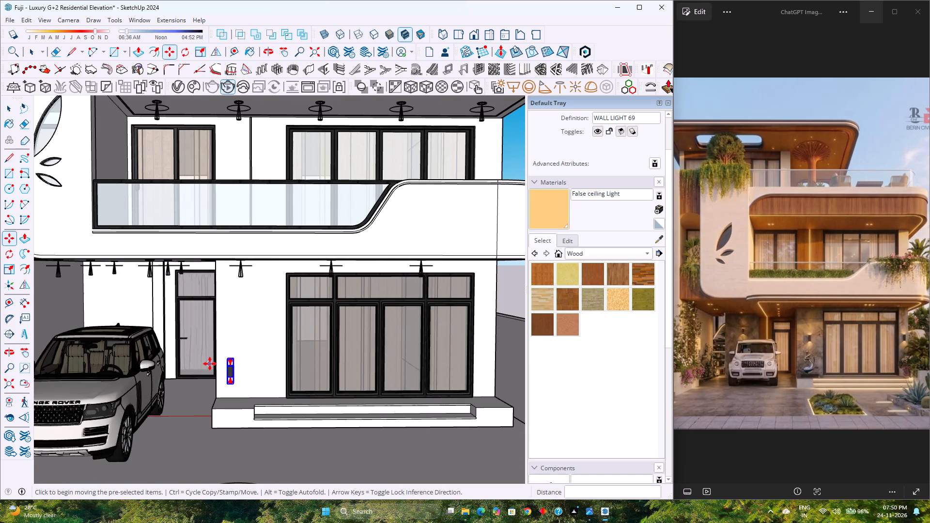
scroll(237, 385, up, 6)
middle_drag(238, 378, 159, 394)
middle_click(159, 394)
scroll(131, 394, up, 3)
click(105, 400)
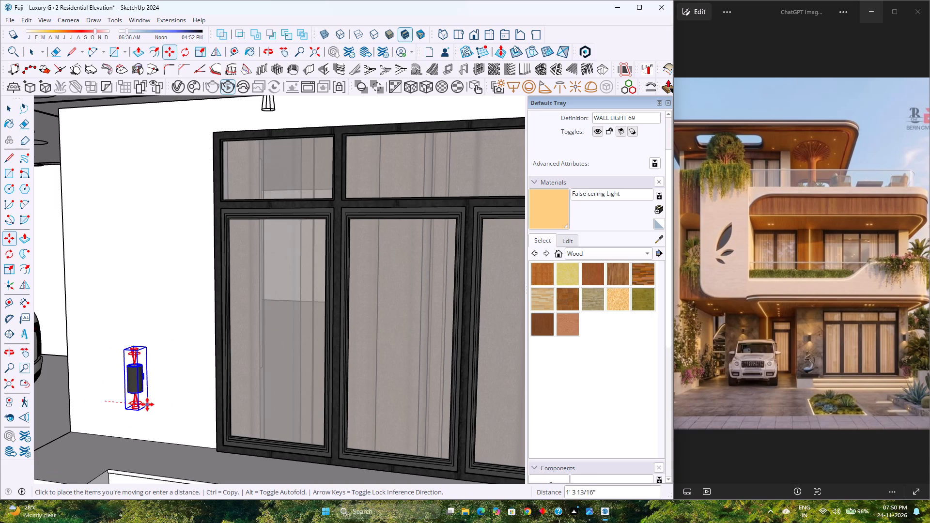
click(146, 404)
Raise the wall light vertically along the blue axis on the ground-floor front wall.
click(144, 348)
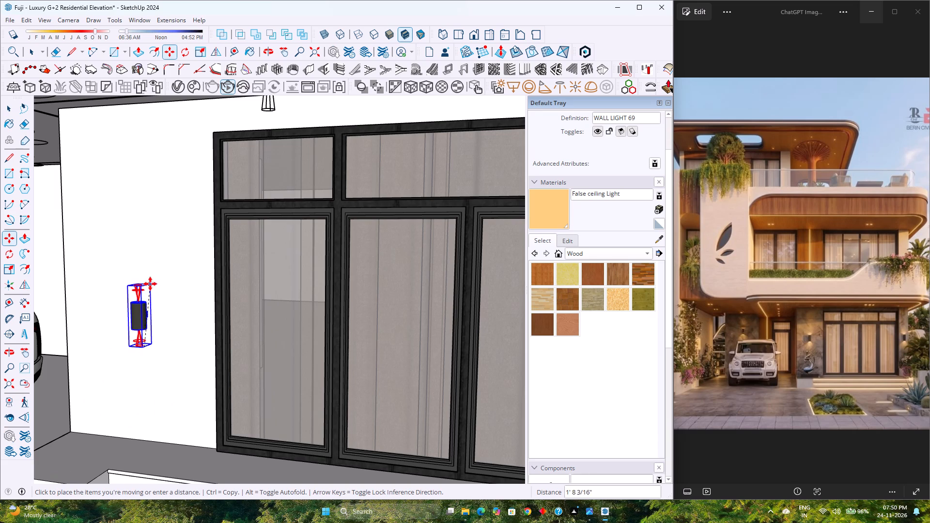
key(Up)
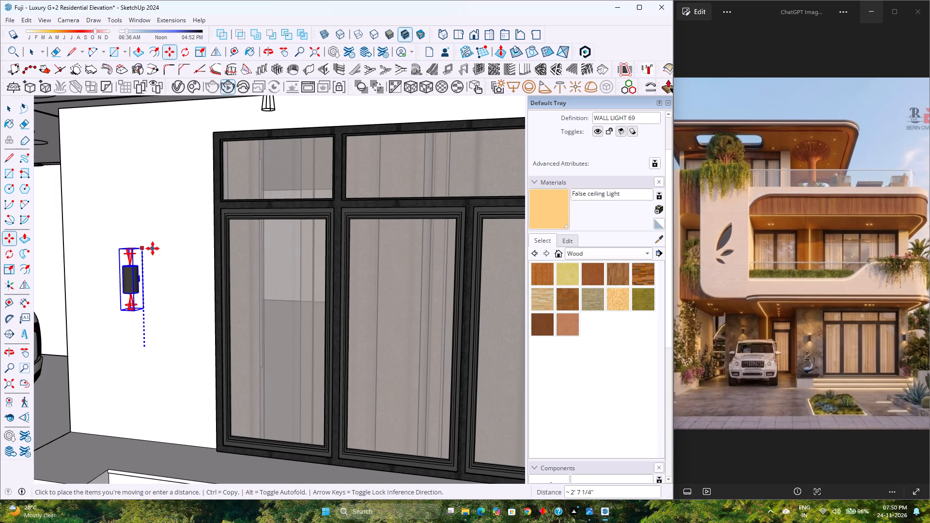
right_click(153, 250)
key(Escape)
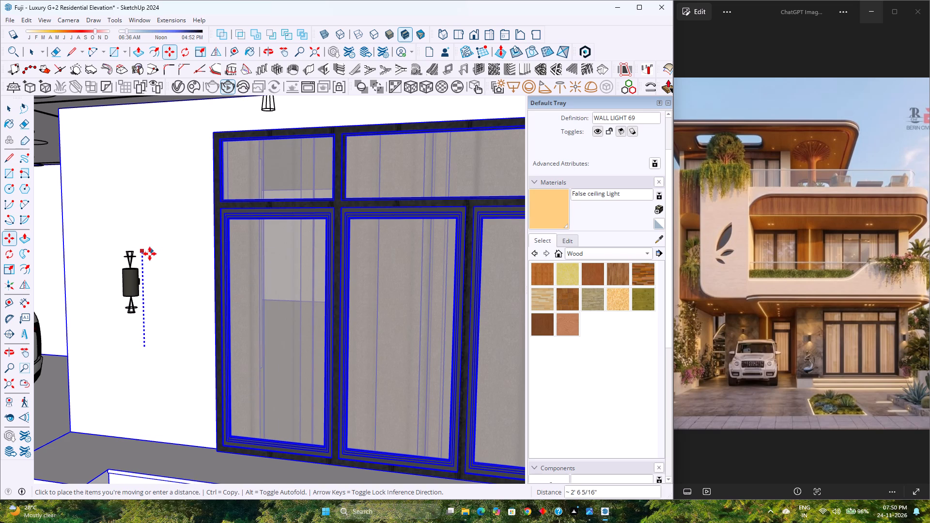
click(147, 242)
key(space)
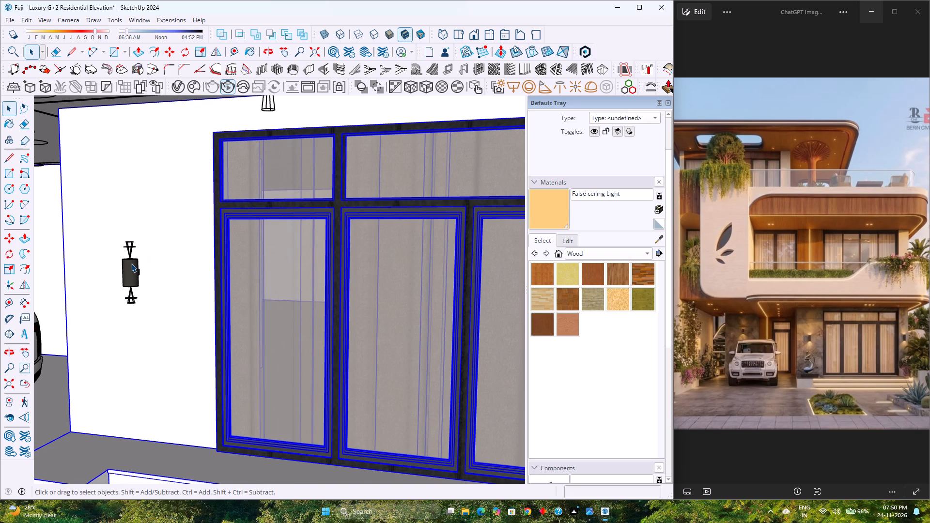
Cut the wall light and paste it inside the front wall's group, at the wall's lower corner near the entrance.
click(131, 263)
key(ctrl+x)
double_click(132, 265)
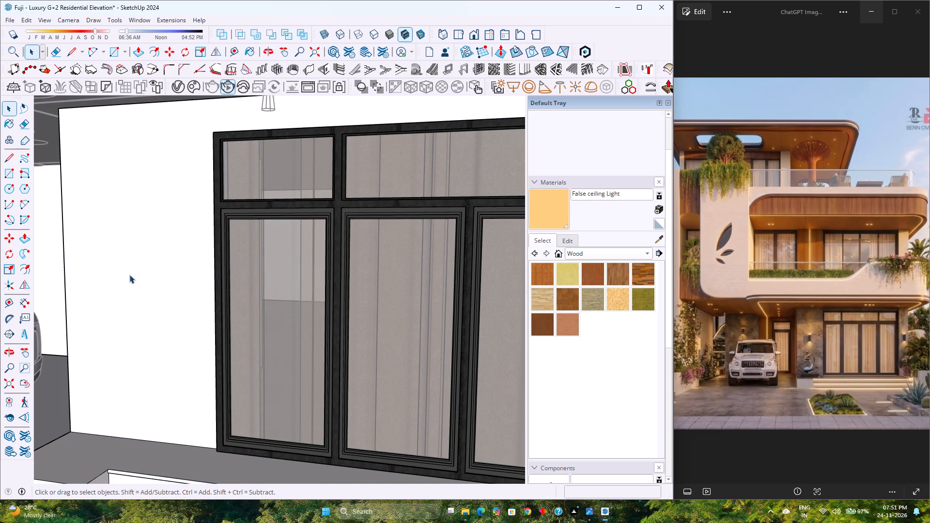
key(ctrl+v)
double_click(599, 35)
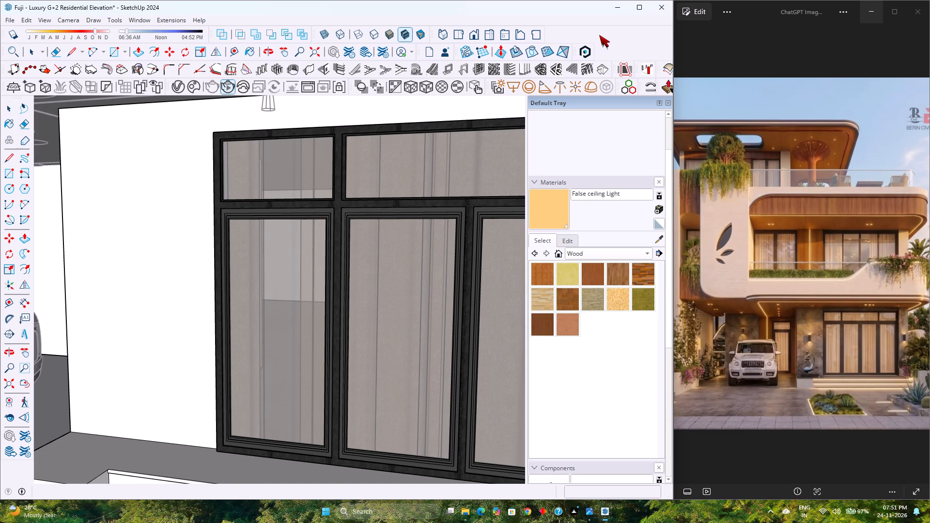
click(64, 437)
Move the pasted wall light up to about mid-height on the front wall, between the entrance corner and the large window.
click(84, 379)
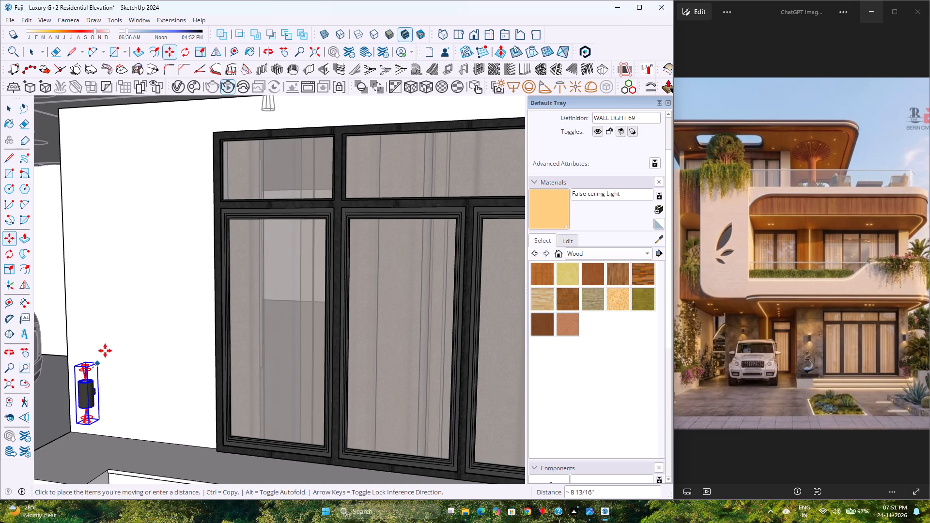
click(132, 253)
scroll(128, 268, up, 1)
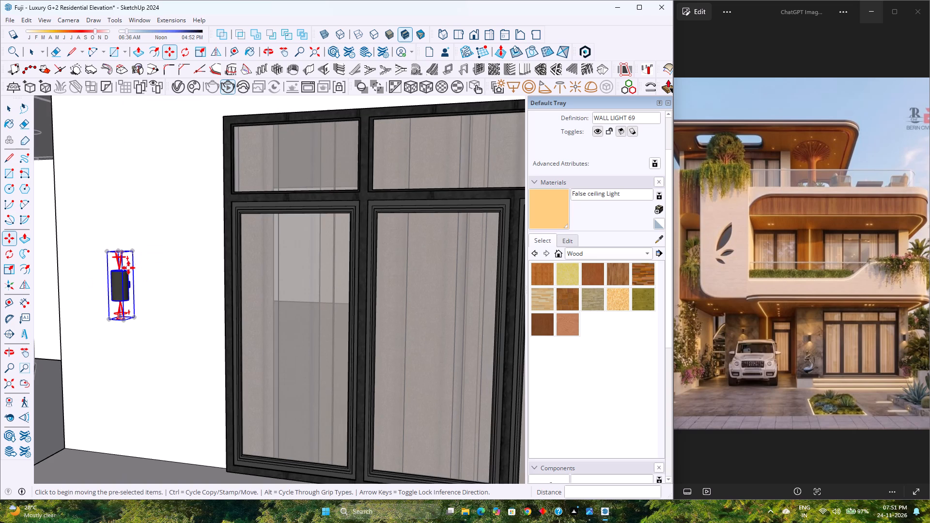
scroll(120, 272, up, 1)
middle_drag(120, 272, 212, 274)
scroll(212, 273, down, 4)
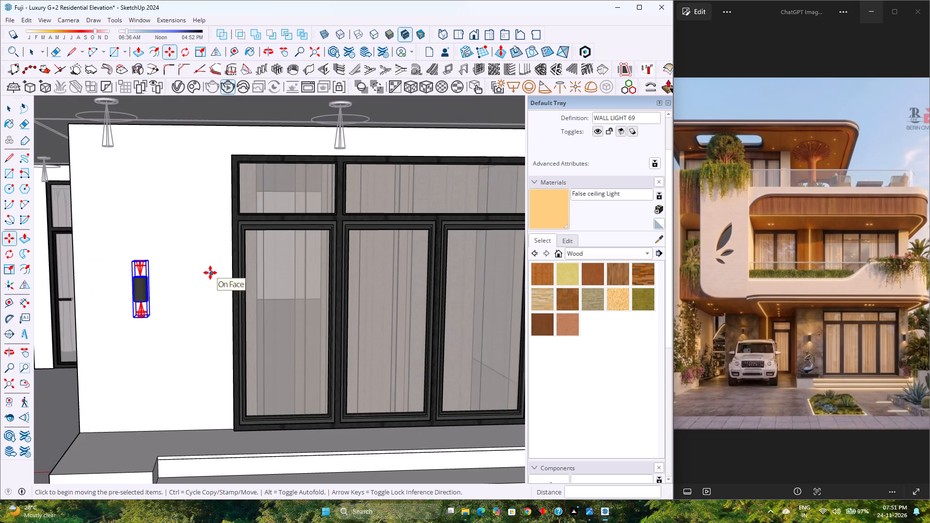
Move the wall light about 2 15/16" along the ground-floor front wall toward the large window.
click(152, 259)
click(157, 259)
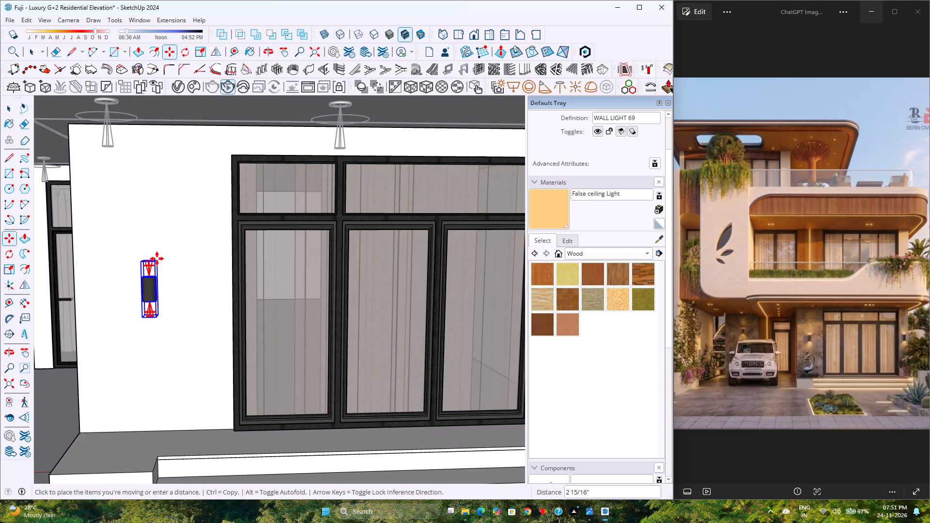
Scale the wall light down uniformly from its corner to a factor of about 0.70.
key(s)
scroll(146, 275, up, 5)
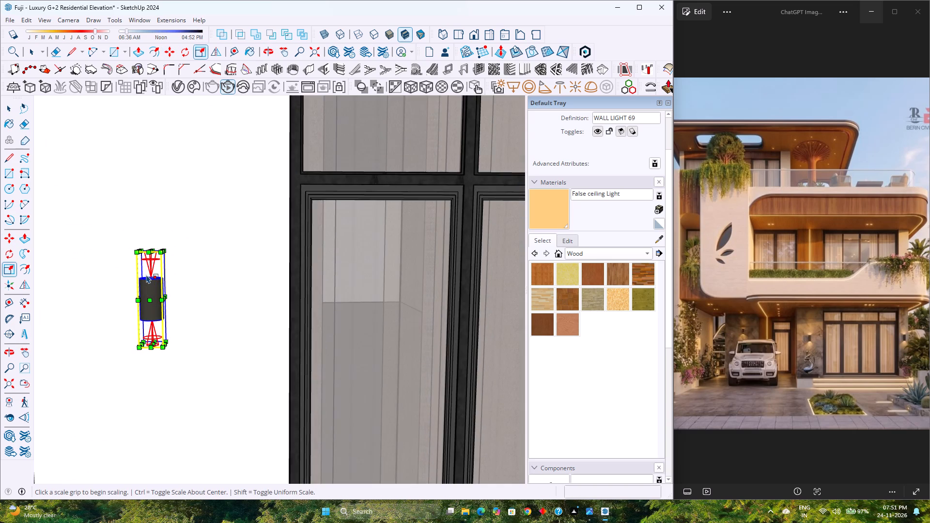
scroll(146, 275, up, 6)
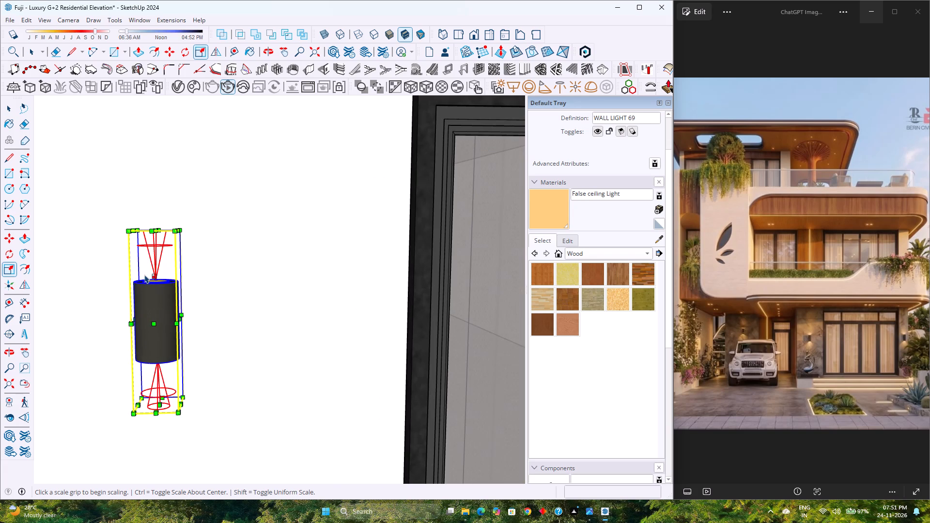
scroll(145, 275, up, 3)
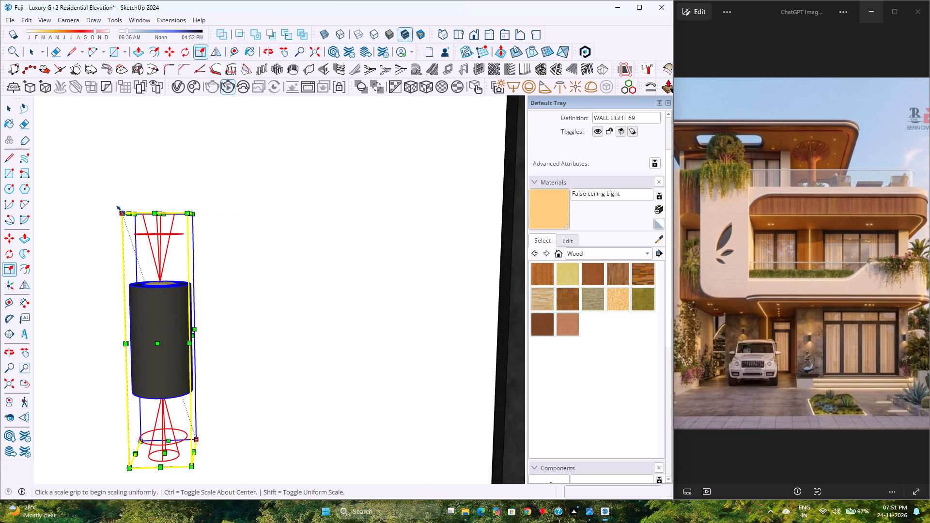
click(121, 211)
scroll(142, 264, down, 5)
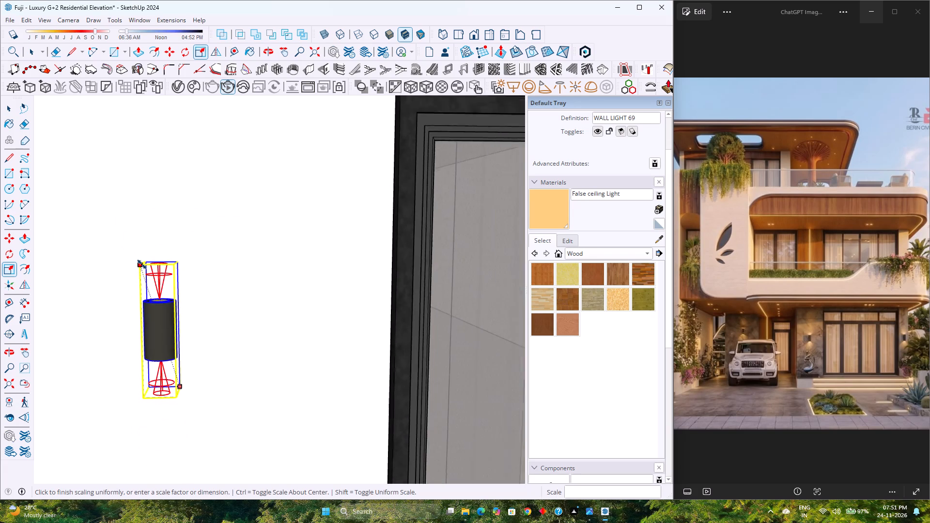
scroll(142, 264, down, 10)
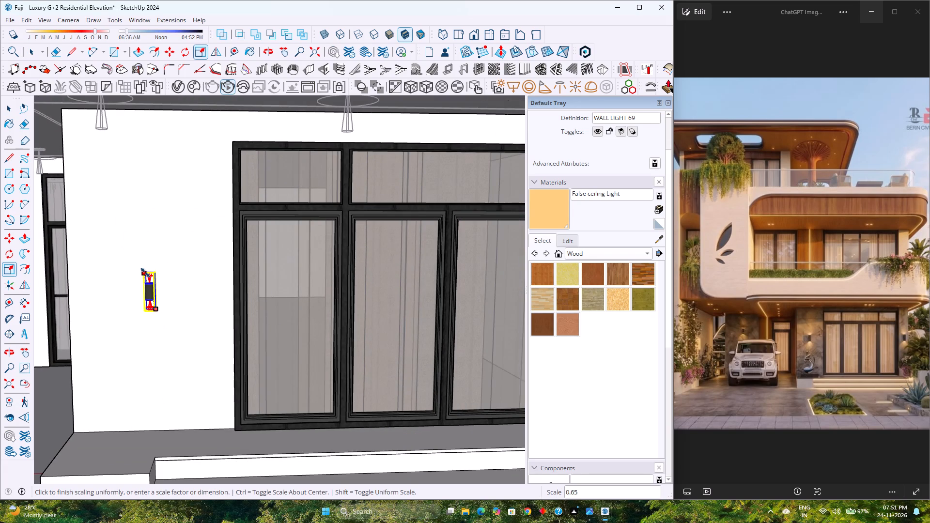
click(146, 270)
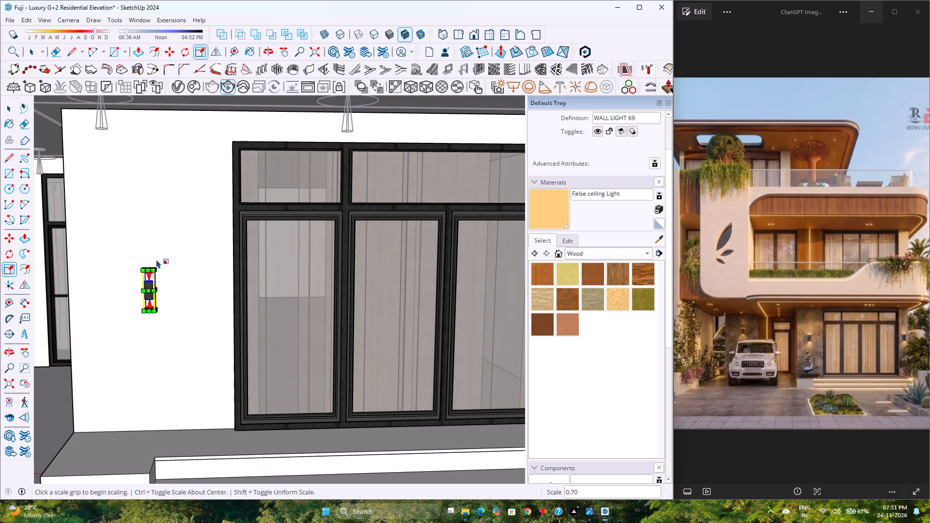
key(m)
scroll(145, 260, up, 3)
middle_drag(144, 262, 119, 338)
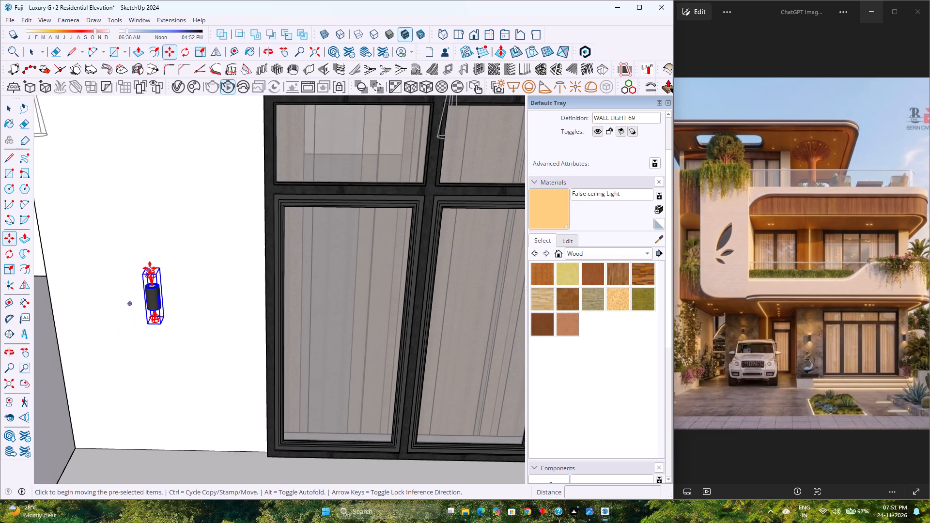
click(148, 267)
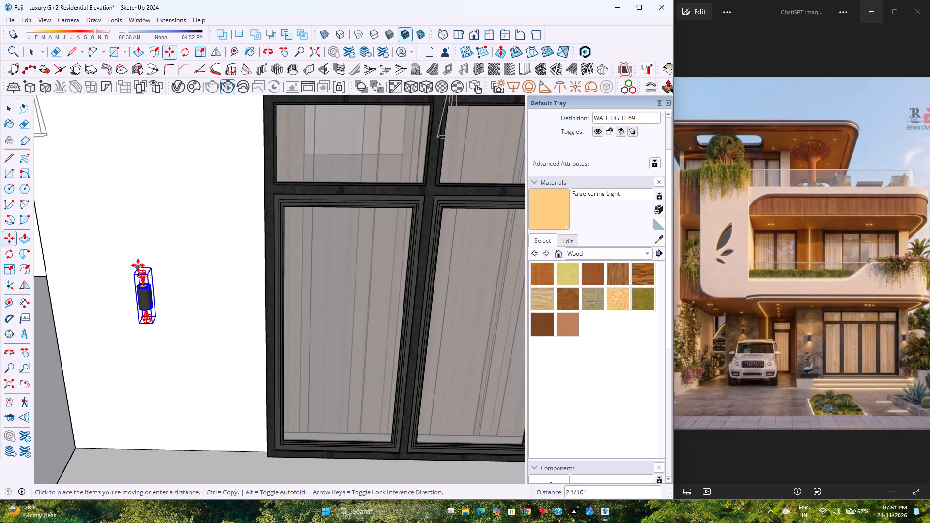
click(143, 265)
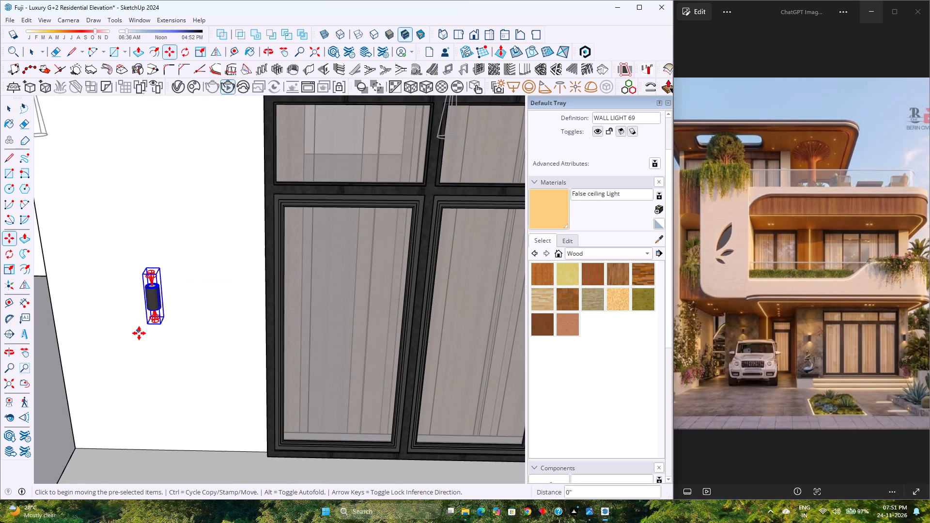
Raise the scaled wall light about 7 1/4" vertically on the ground-floor front wall.
scroll(139, 333, down, 2)
middle_drag(139, 333, 130, 281)
scroll(136, 280, down, 2)
shift+middle_drag(142, 273, 169, 359)
shift+middle_click(169, 359)
shift+scroll(170, 360, down, 1)
middle_drag(168, 355, 159, 338)
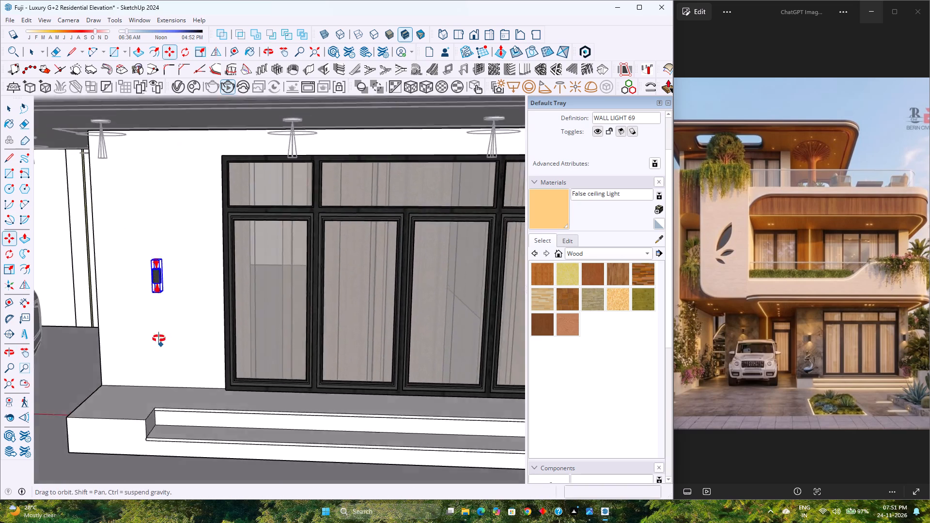
middle_drag(159, 338, 153, 317)
shift+middle_drag(146, 248, 166, 330)
scroll(162, 310, up, 3)
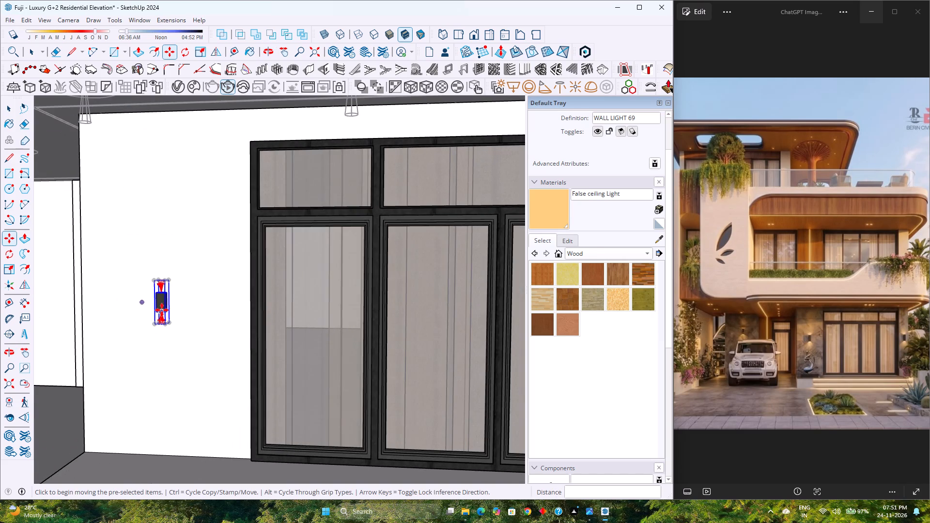
scroll(174, 269, up, 3)
click(170, 283)
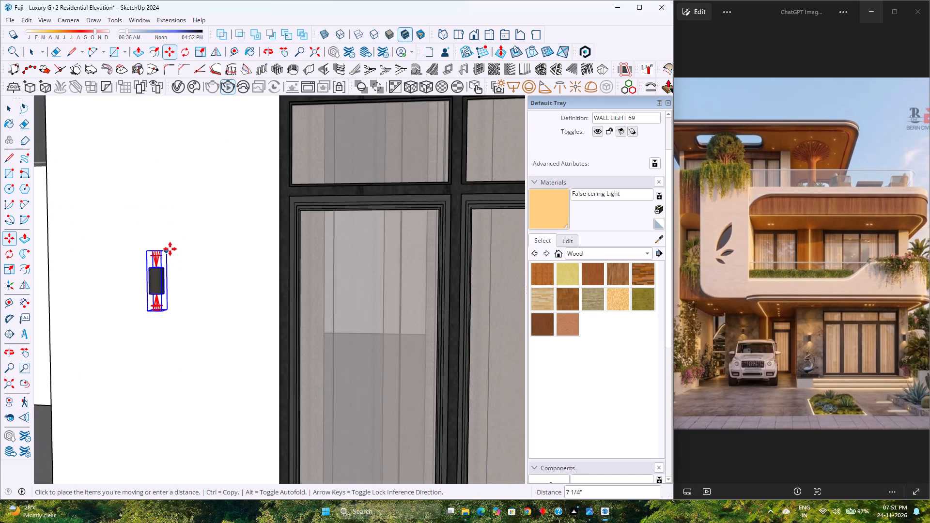
click(170, 247)
Copy the wall light onto the carport's rear wall behind the car, about 17' 5 1/2" away, beside the entrance door area.
scroll(197, 297, down, 7)
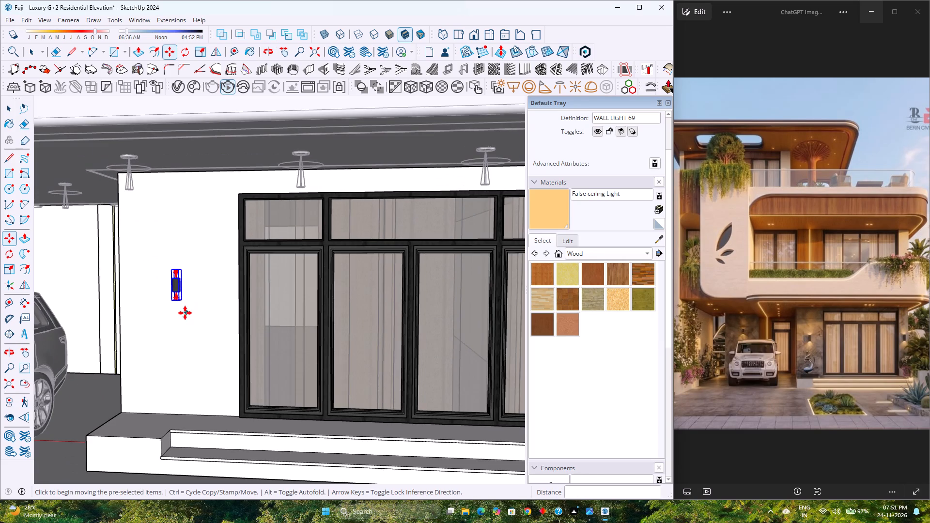
click(181, 267)
scroll(162, 272, down, 8)
scroll(100, 277, up, 6)
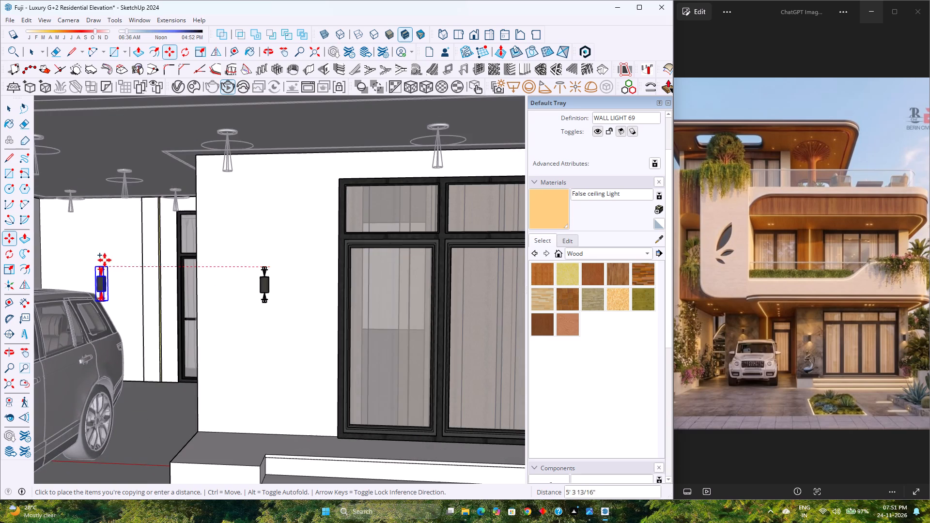
scroll(106, 255, up, 2)
shift+middle_drag(109, 257, 236, 284)
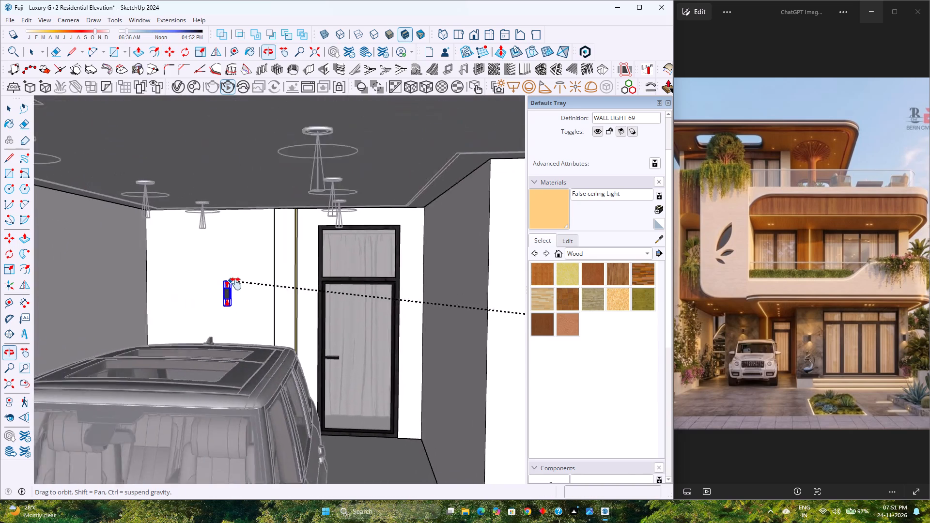
shift+middle_drag(236, 284, 248, 295)
scroll(245, 295, up, 2)
scroll(245, 295, down, 2)
scroll(245, 295, up, 2)
middle_drag(245, 295, 197, 323)
middle_drag(197, 323, 195, 266)
scroll(196, 266, down, 3)
click(10, 385)
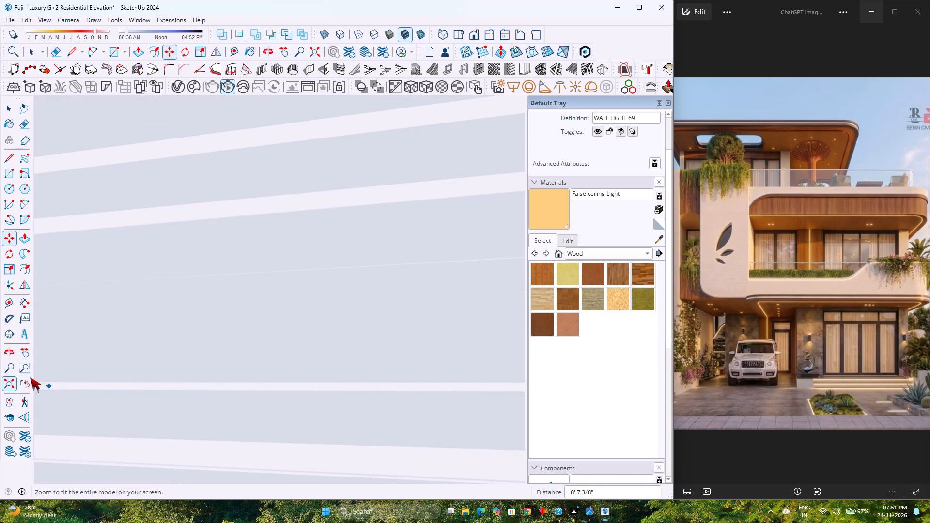
scroll(252, 331, up, 3)
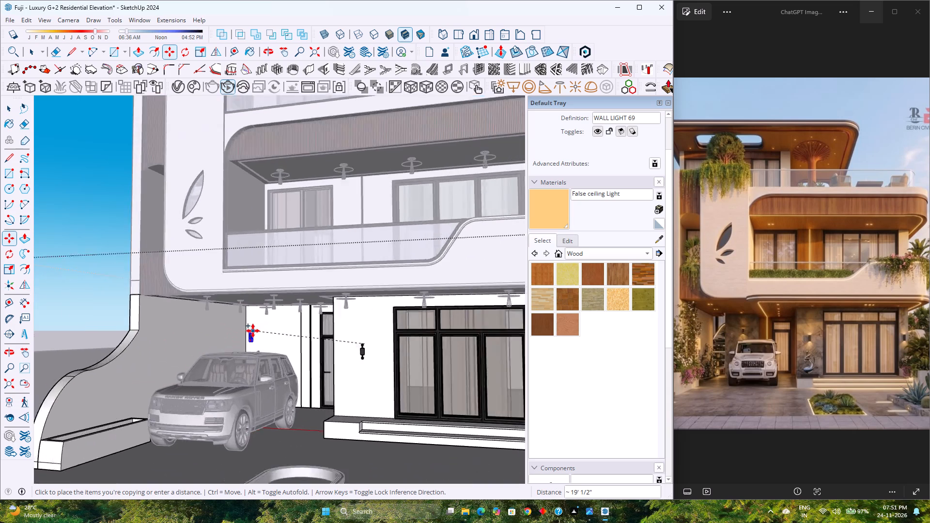
scroll(253, 331, up, 9)
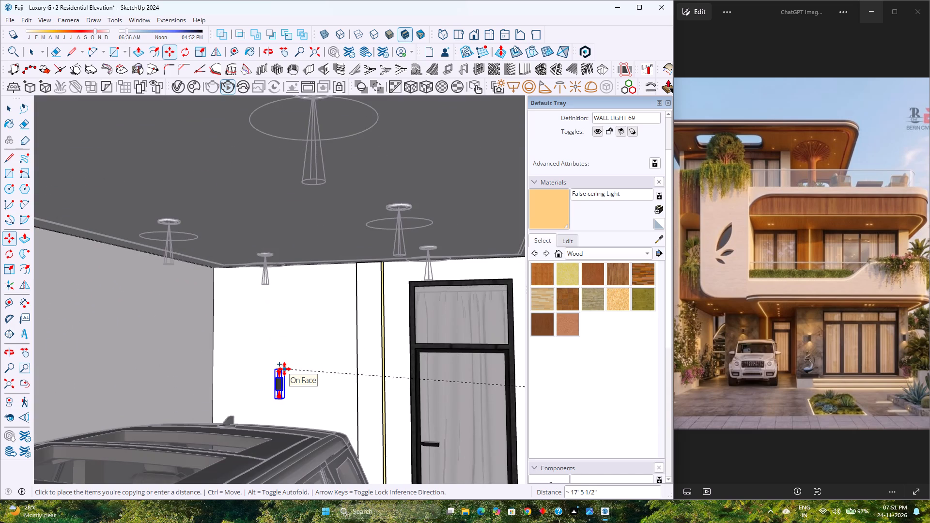
click(286, 369)
Raise the copied wall light vertically on the carport's rear wall, above the car roof.
scroll(285, 382, up, 4)
middle_drag(285, 382, 370, 403)
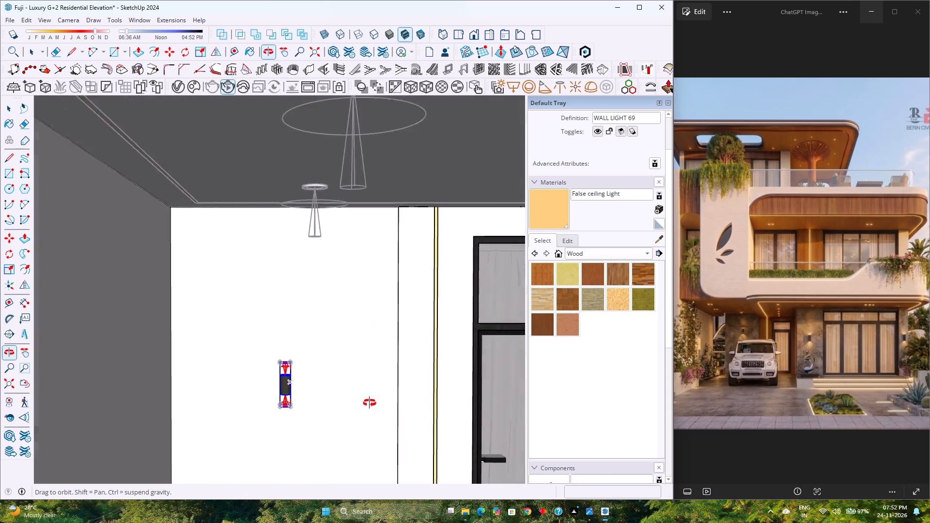
middle_drag(370, 403, 284, 366)
middle_click(284, 366)
middle_click(284, 366)
scroll(284, 365, down, 3)
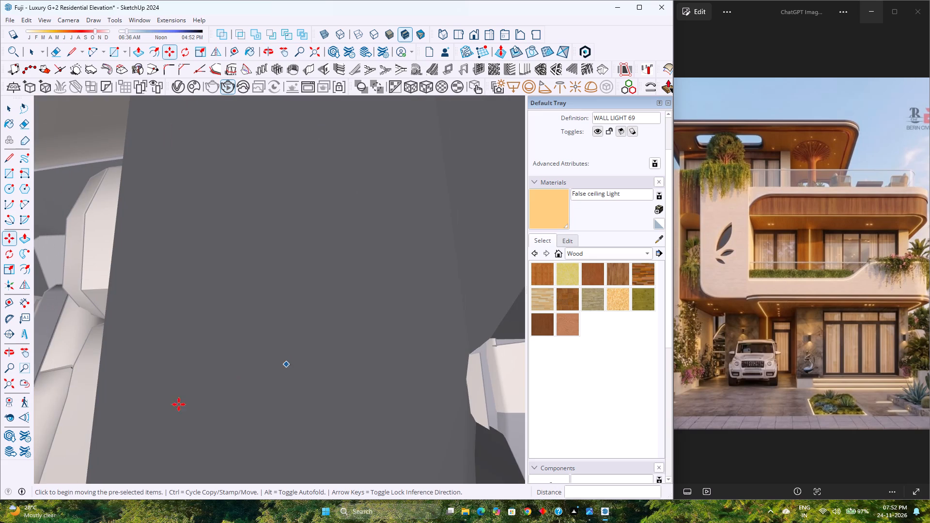
click(9, 386)
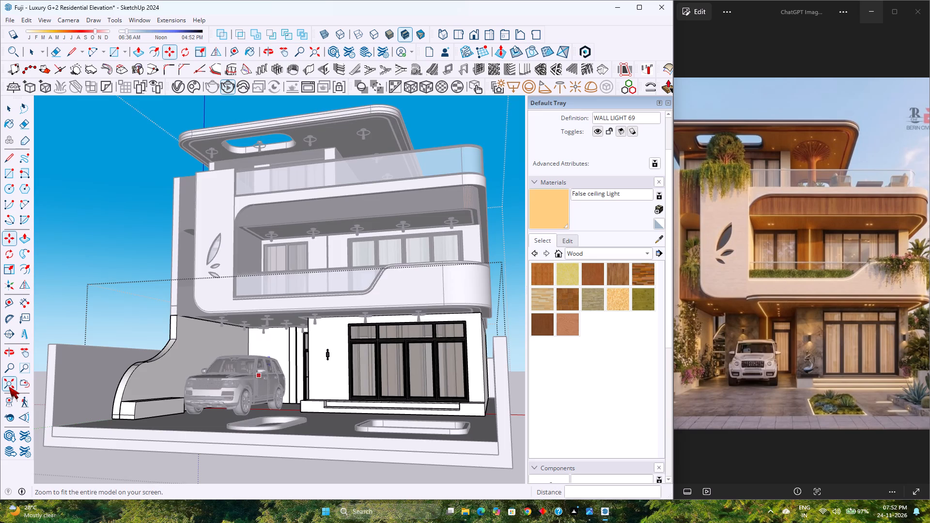
scroll(19, 383, up, 3)
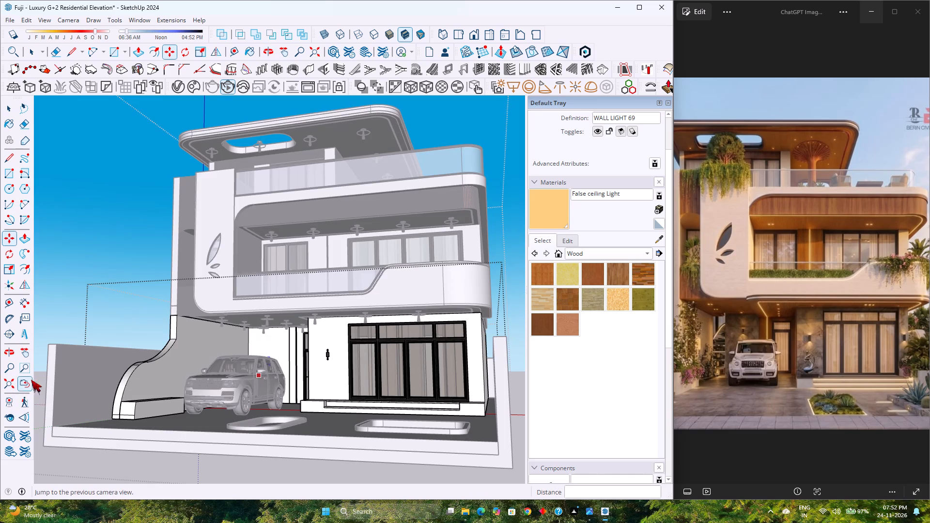
scroll(172, 362, up, 2)
scroll(298, 369, up, 14)
middle_drag(310, 356, 256, 388)
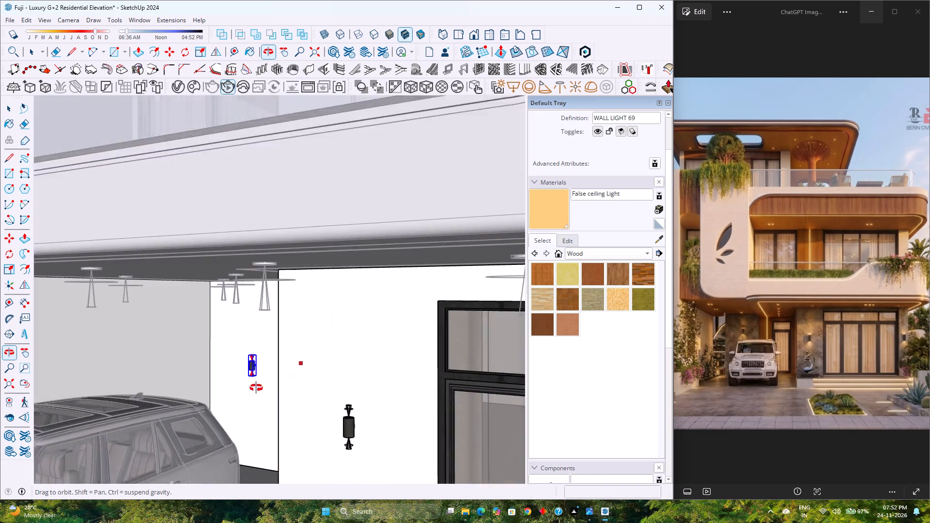
middle_drag(256, 388, 300, 380)
scroll(256, 364, up, 3)
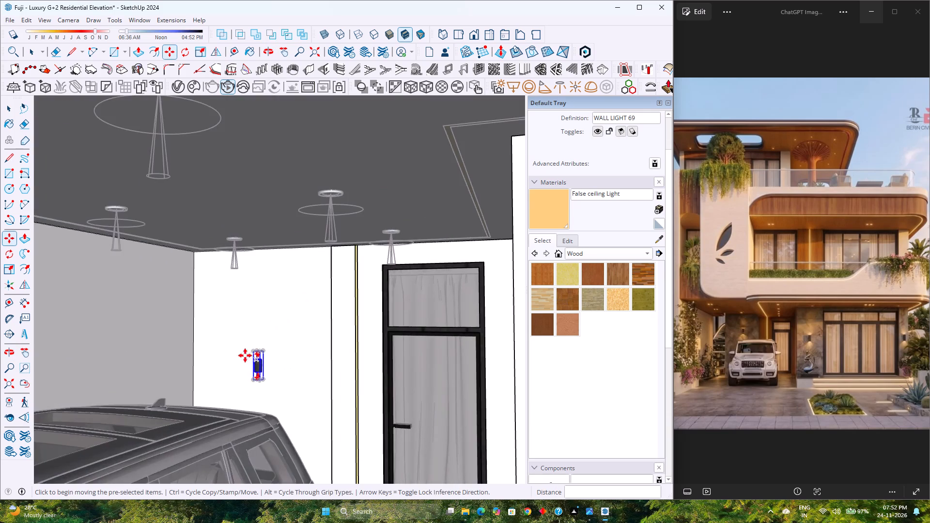
scroll(239, 352, up, 9)
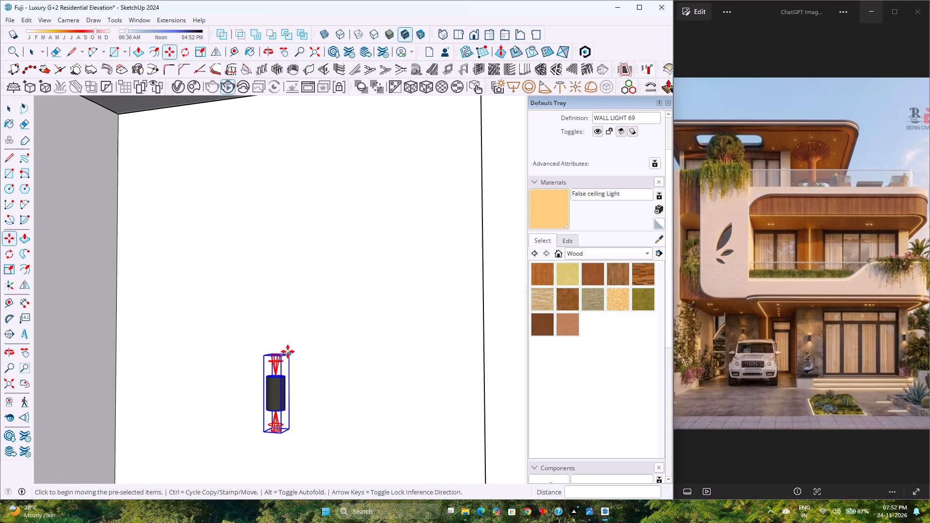
click(288, 352)
click(288, 271)
Deselect the copied wall light and exit the ground-floor wall group, with the whole house front in view.
scroll(308, 339, down, 5)
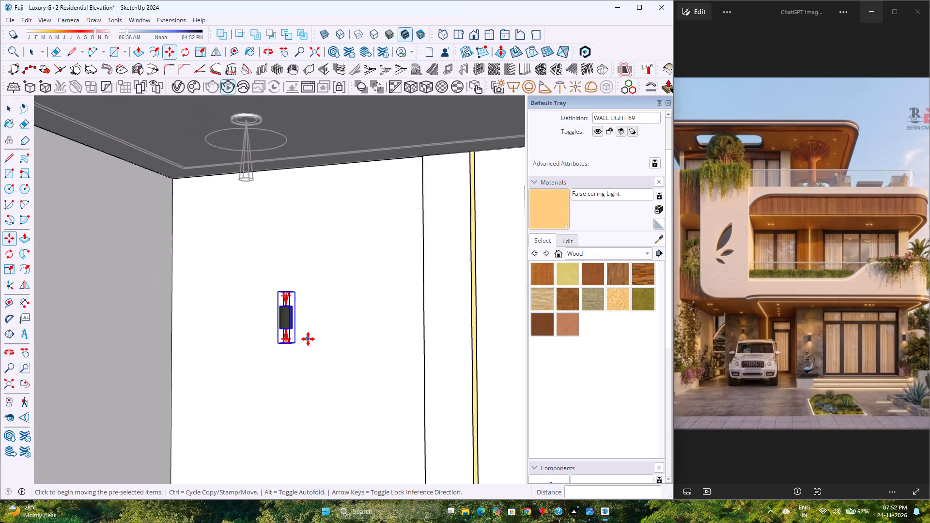
scroll(308, 339, down, 3)
key(space)
scroll(299, 327, up, 1)
scroll(300, 327, down, 14)
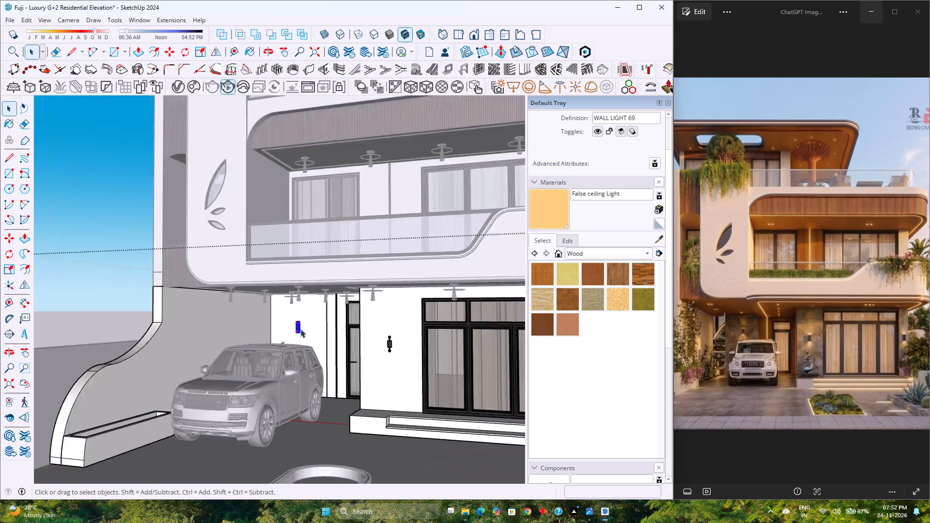
scroll(300, 329, down, 2)
middle_drag(300, 330, 367, 329)
middle_click(367, 329)
scroll(277, 324, up, 4)
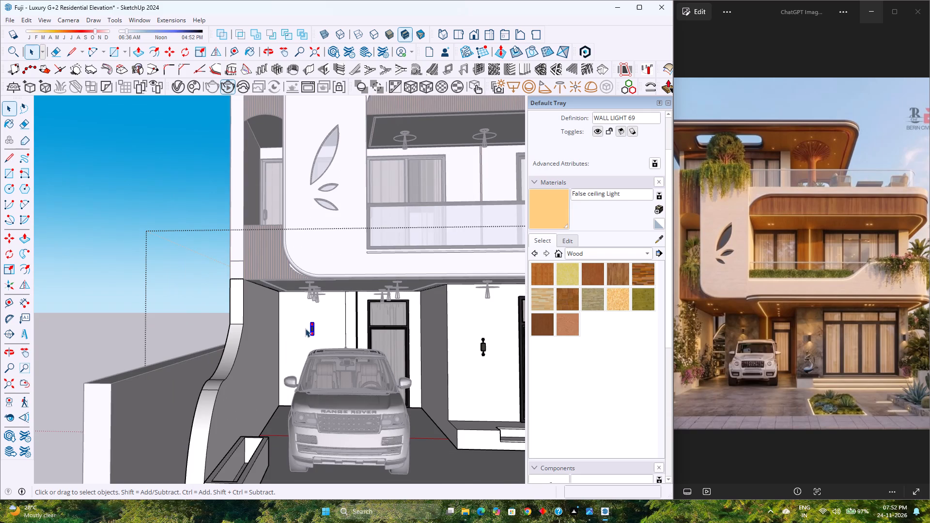
scroll(310, 329, up, 8)
scroll(310, 329, down, 15)
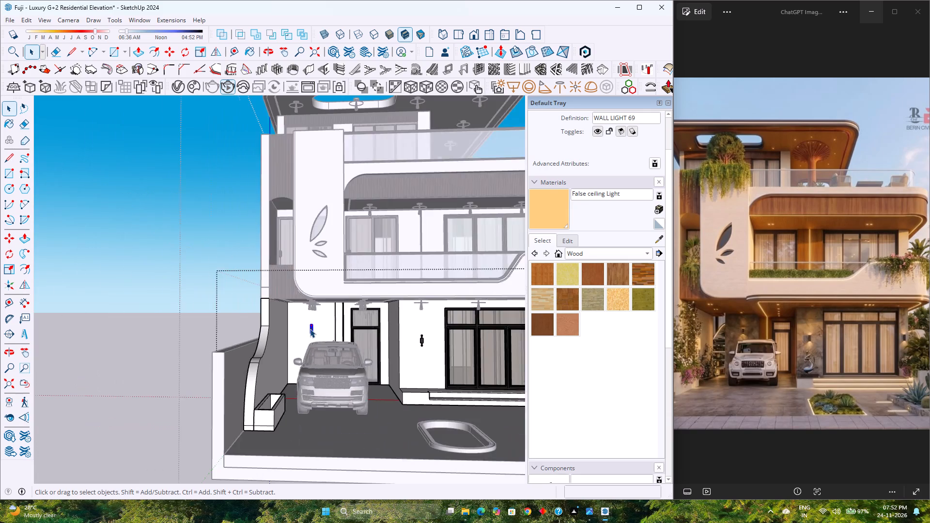
scroll(310, 329, down, 2)
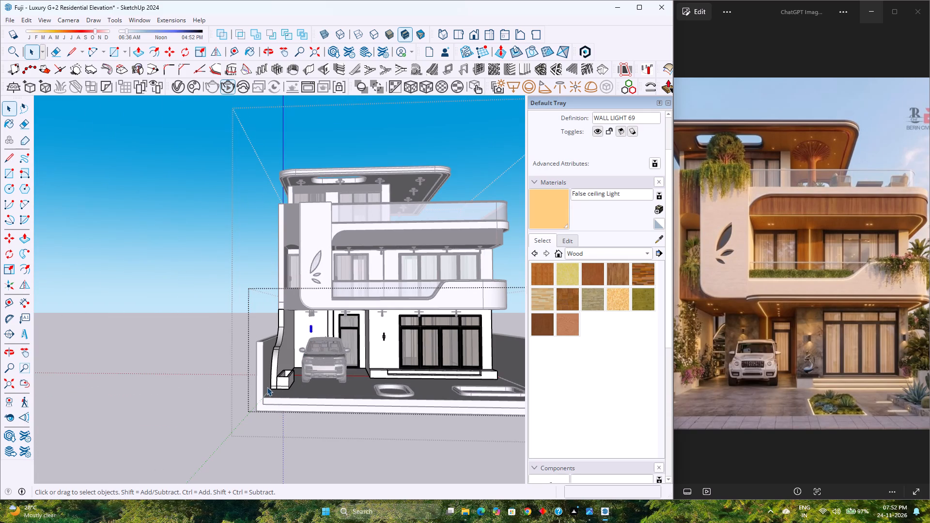
scroll(256, 389, down, 3)
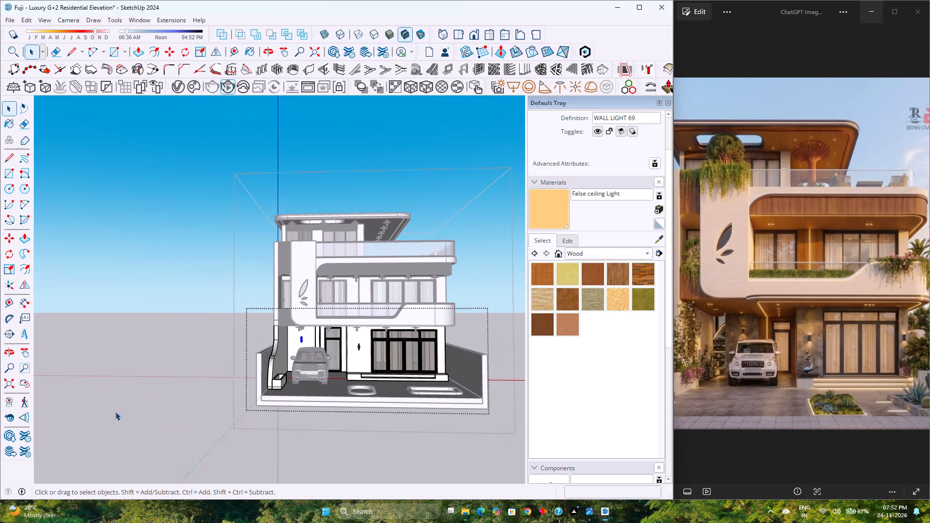
click(115, 412)
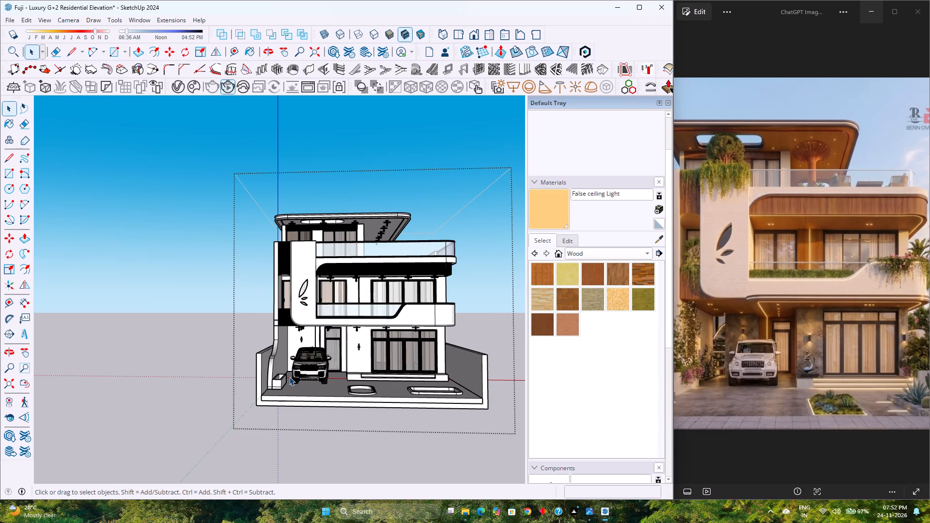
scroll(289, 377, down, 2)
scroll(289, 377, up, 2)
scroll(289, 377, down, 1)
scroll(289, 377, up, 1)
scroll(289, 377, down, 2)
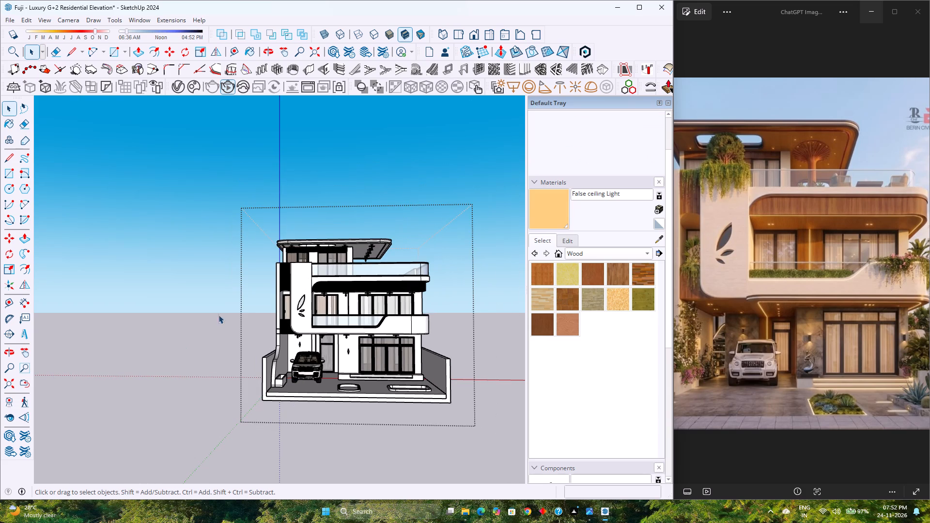
Set the camera to the standard Front view with the whole house and its compound walls framed.
click(473, 37)
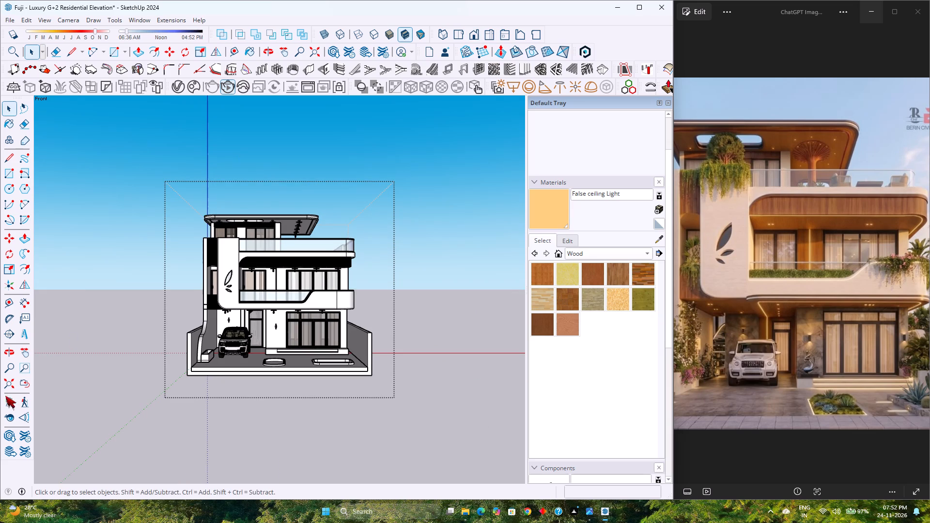
click(8, 389)
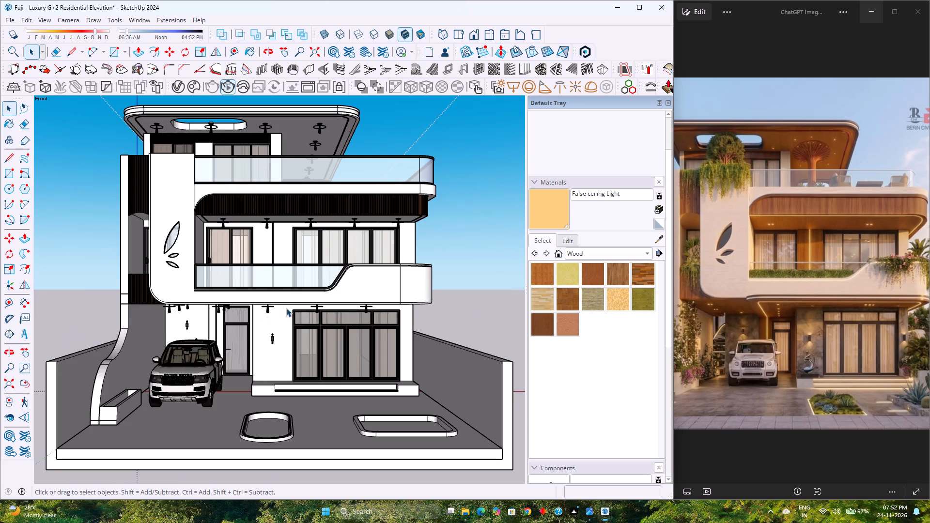
scroll(296, 275, down, 4)
scroll(296, 275, up, 2)
scroll(296, 275, down, 1)
scroll(296, 275, up, 1)
scroll(296, 275, down, 2)
scroll(296, 275, up, 2)
scroll(296, 275, down, 2)
scroll(296, 275, up, 2)
scroll(296, 275, down, 1)
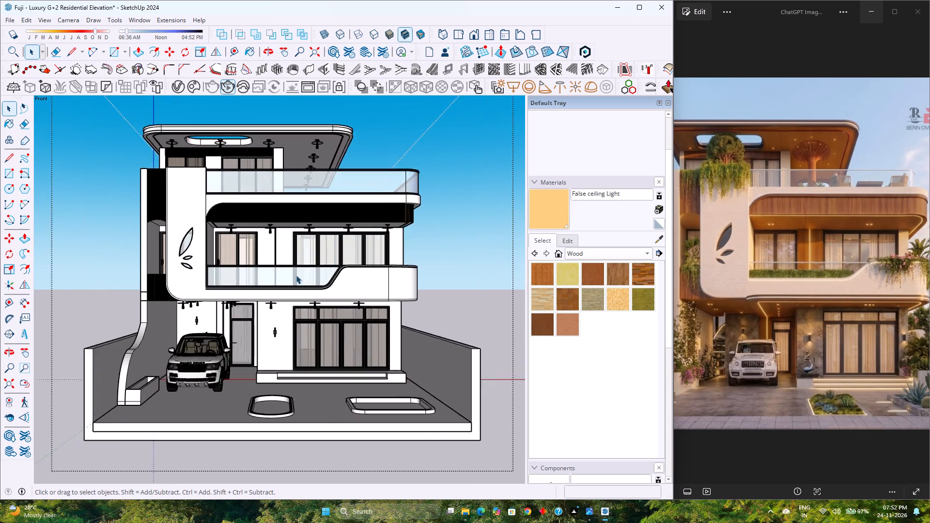
scroll(296, 275, down, 1)
scroll(296, 275, up, 2)
scroll(296, 275, down, 1)
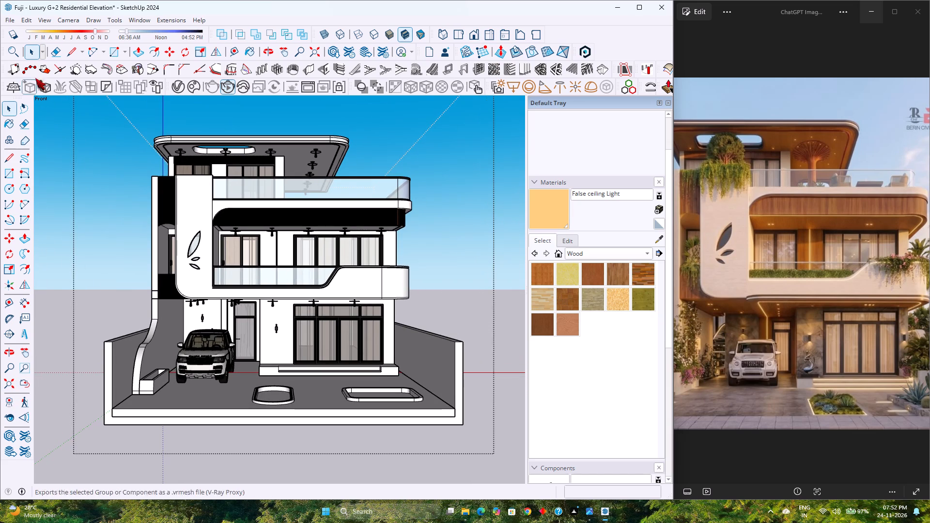
In the V-Ray Asset Editor, set V-Ray Spot Light#4 to Radiant power (W) units with an intensity of 50.
click(173, 84)
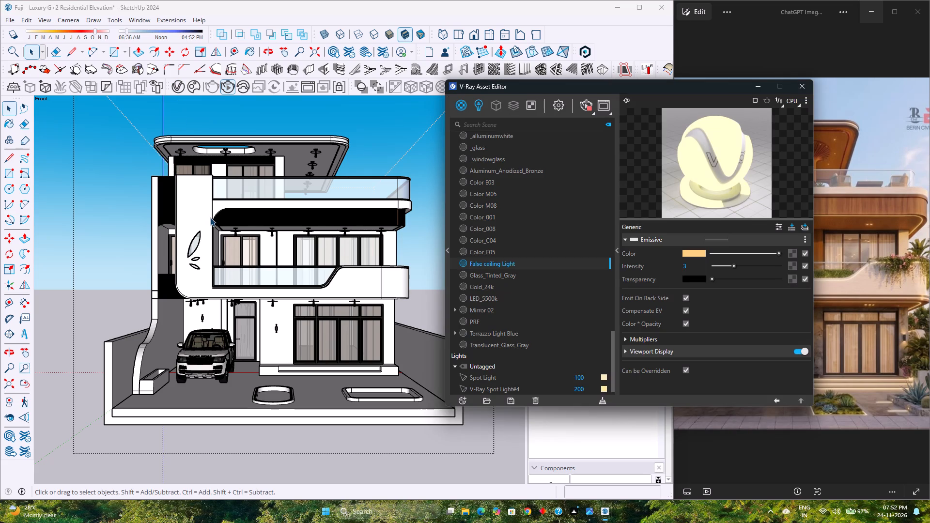
scroll(211, 217, down, 4)
scroll(211, 216, up, 3)
scroll(211, 216, down, 2)
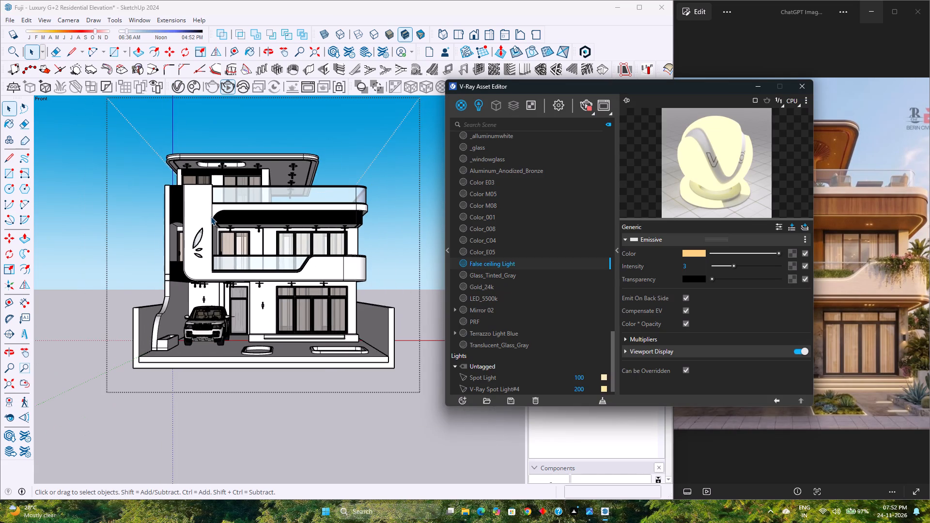
scroll(211, 216, up, 1)
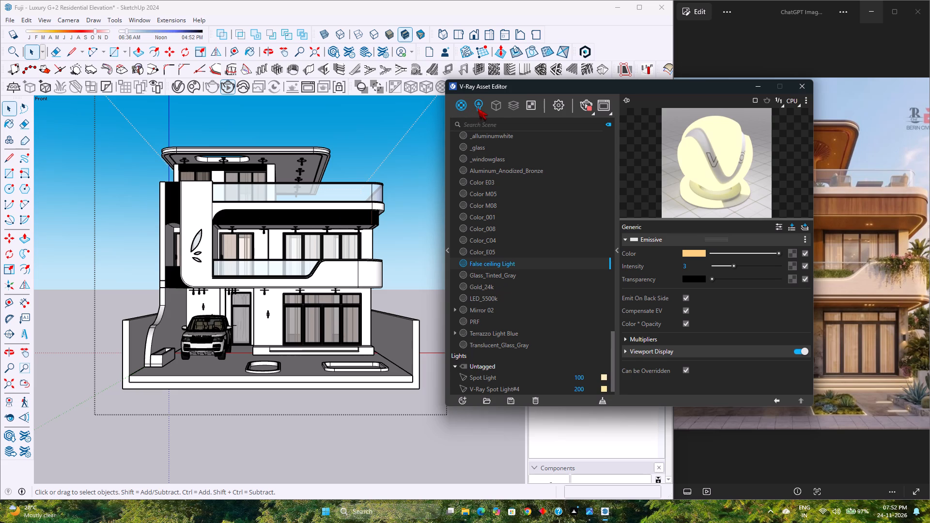
click(477, 108)
click(482, 172)
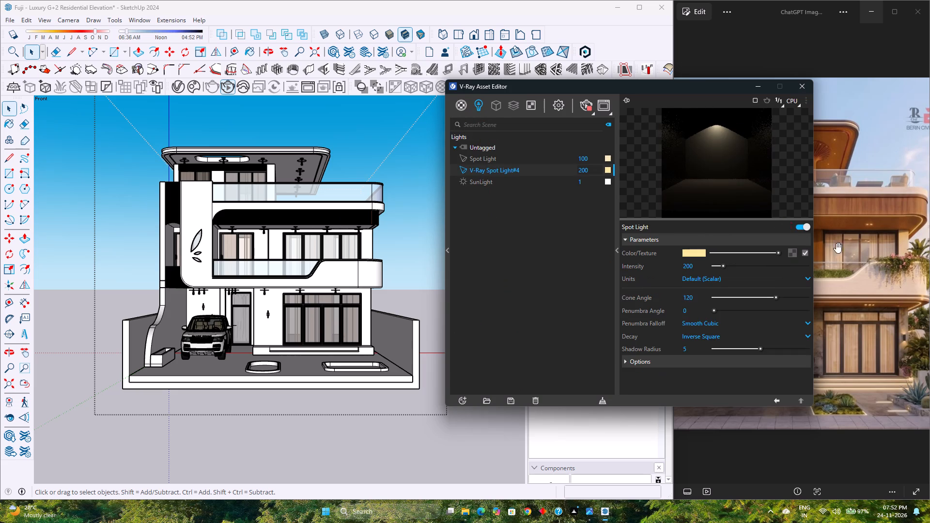
click(715, 278)
click(720, 330)
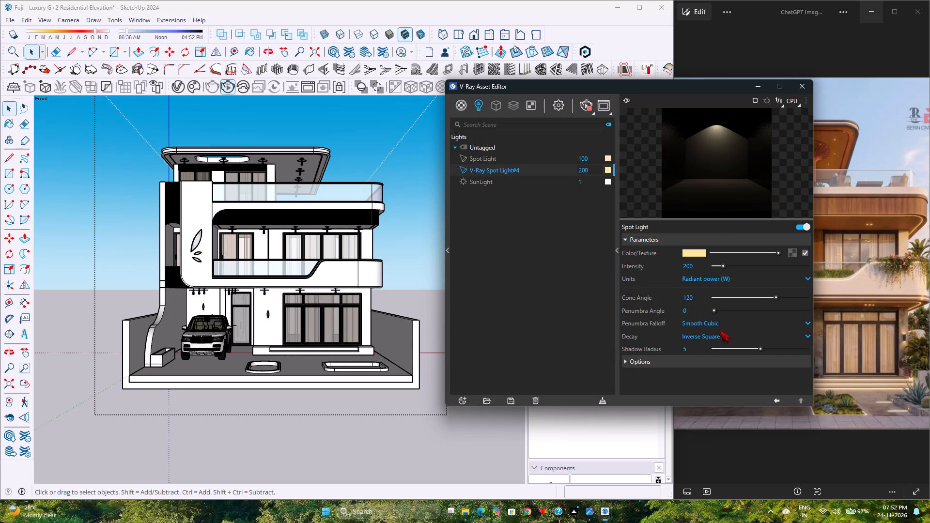
right_click(714, 322)
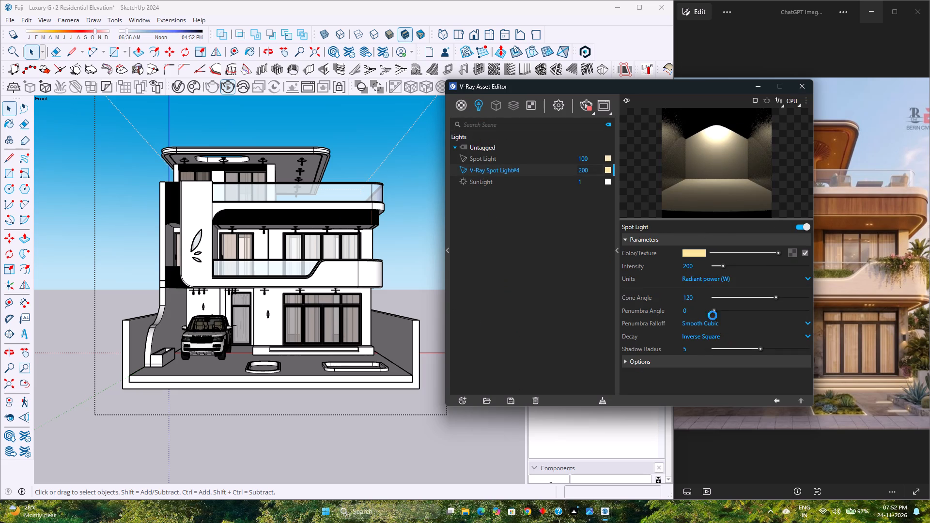
double_click(697, 269)
text(50)
key(Return)
Set V-Ray Spot Light#4's penumbra angle to about 14.1 and its cone angle to 90.
drag(713, 311, 719, 311)
click(719, 312)
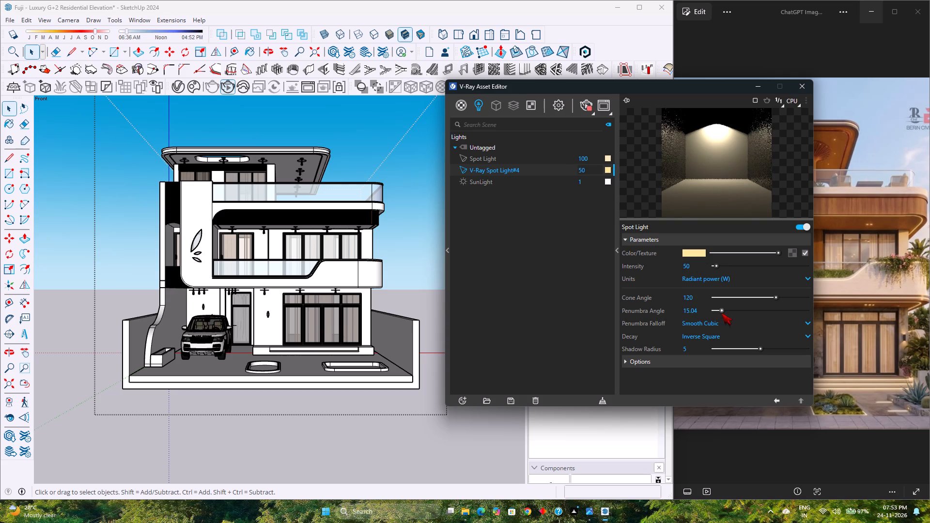
drag(776, 297, 766, 299)
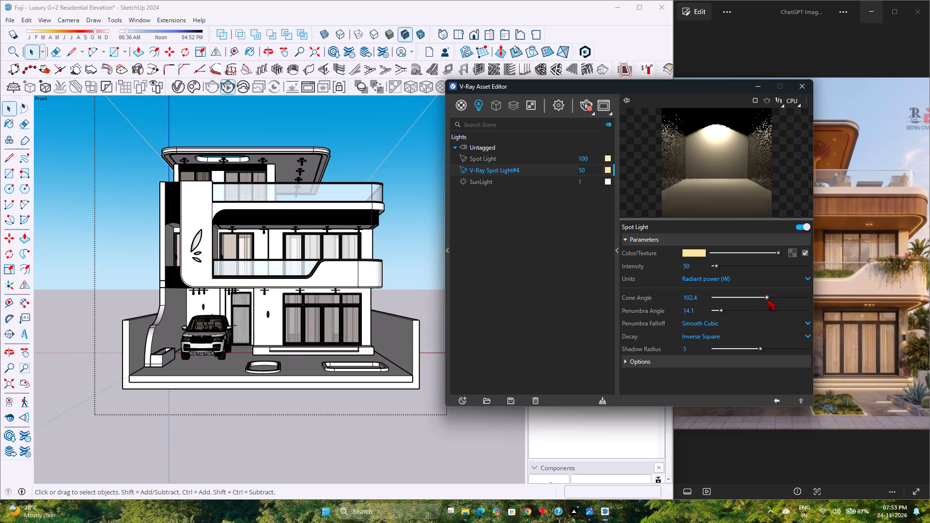
drag(766, 299, 762, 302)
click(711, 301)
double_click(705, 297)
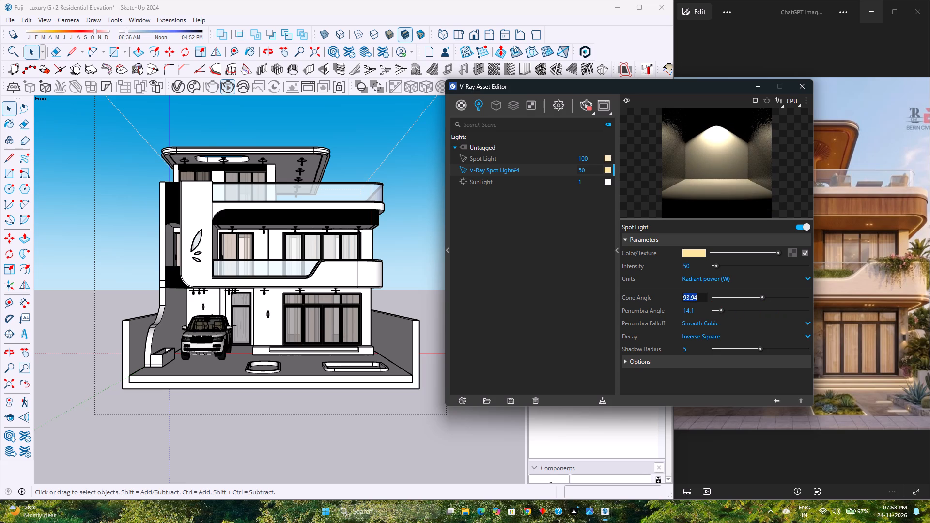
key(9)
key(0)
key(Return)
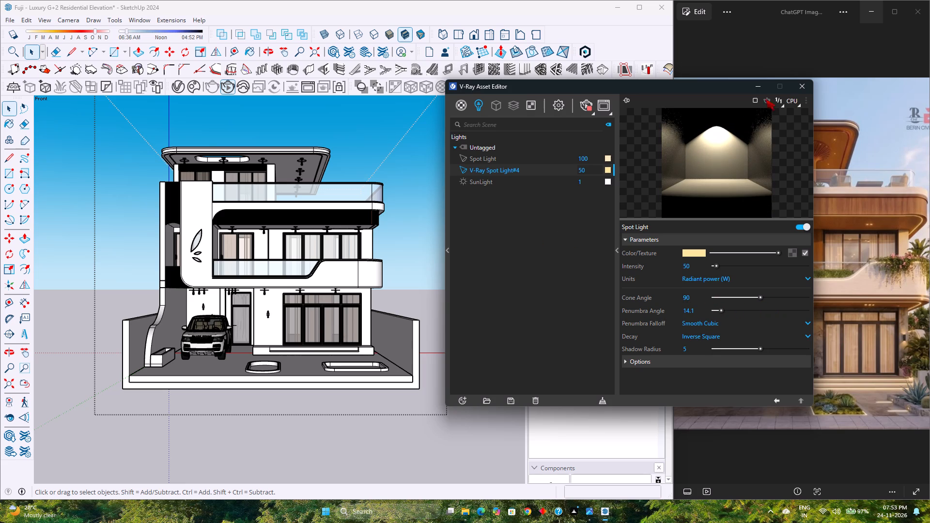
Check the house front's lighting in the V-Ray Frame Buffer render against the reference image.
click(757, 86)
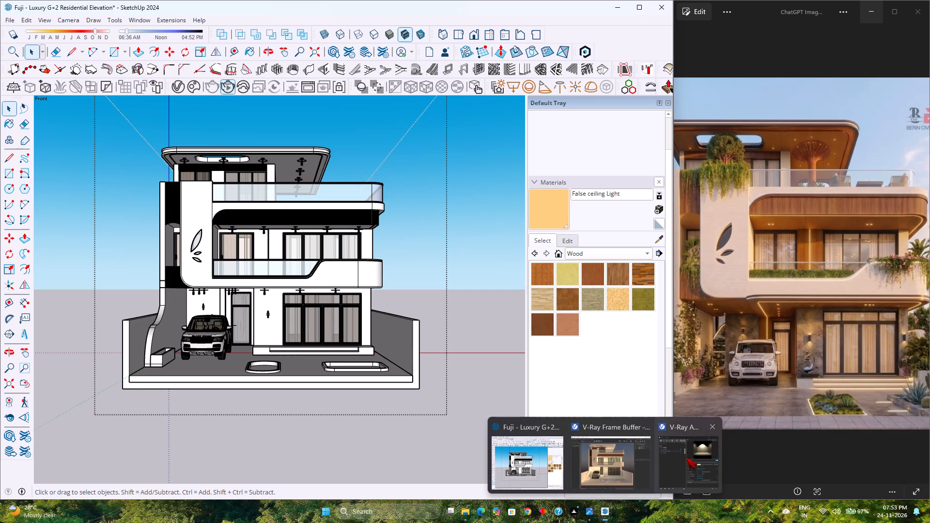
click(611, 464)
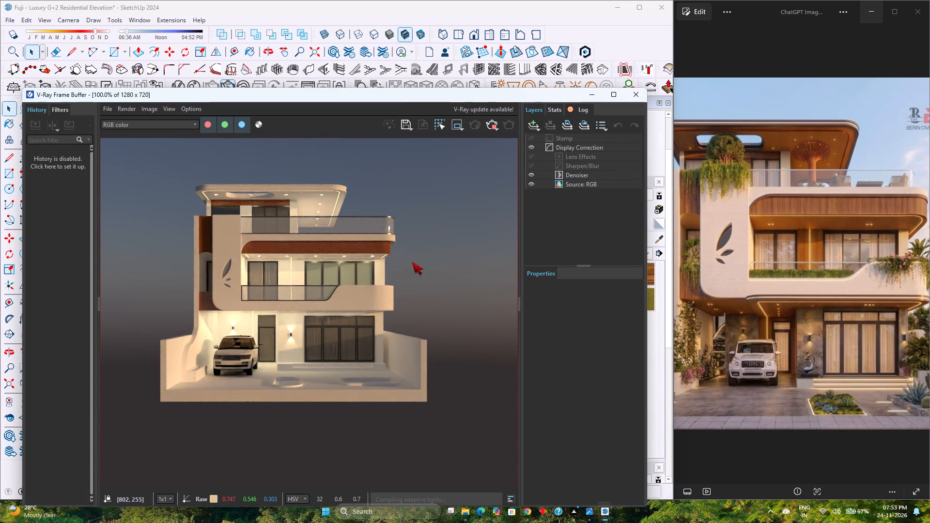
scroll(766, 307, down, 3)
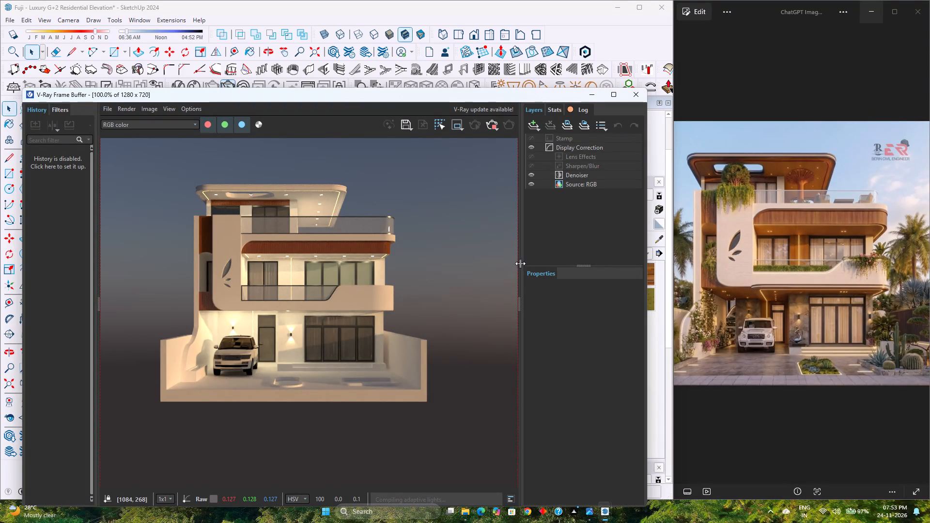
click(593, 97)
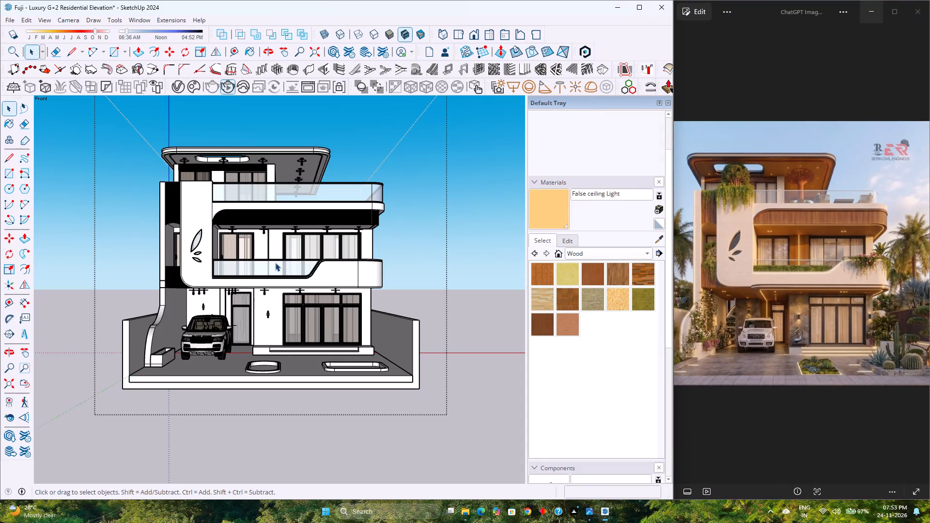
Open the nested first-floor facade group and select the narrow strip face along the balcony parapet's curved edge.
scroll(275, 262, up, 7)
scroll(344, 286, up, 14)
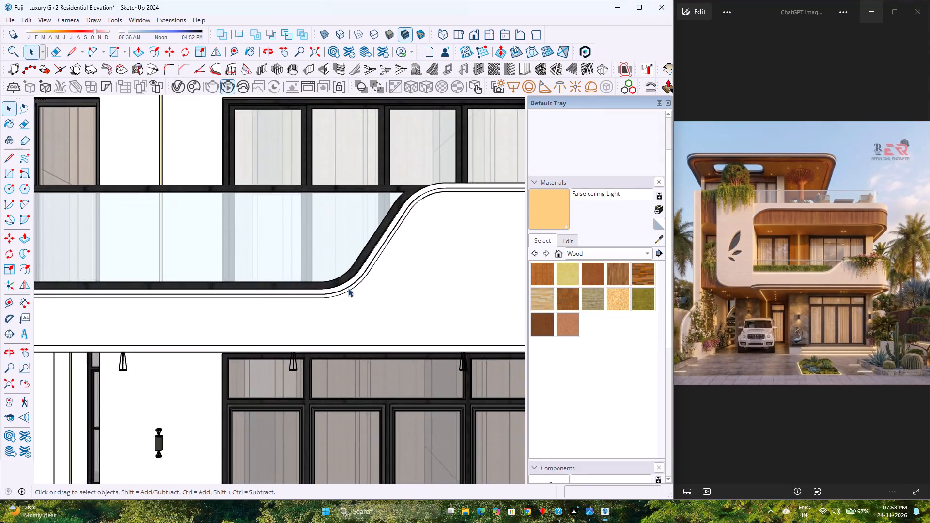
scroll(348, 288, up, 12)
middle_drag(330, 306, 342, 299)
scroll(342, 299, down, 10)
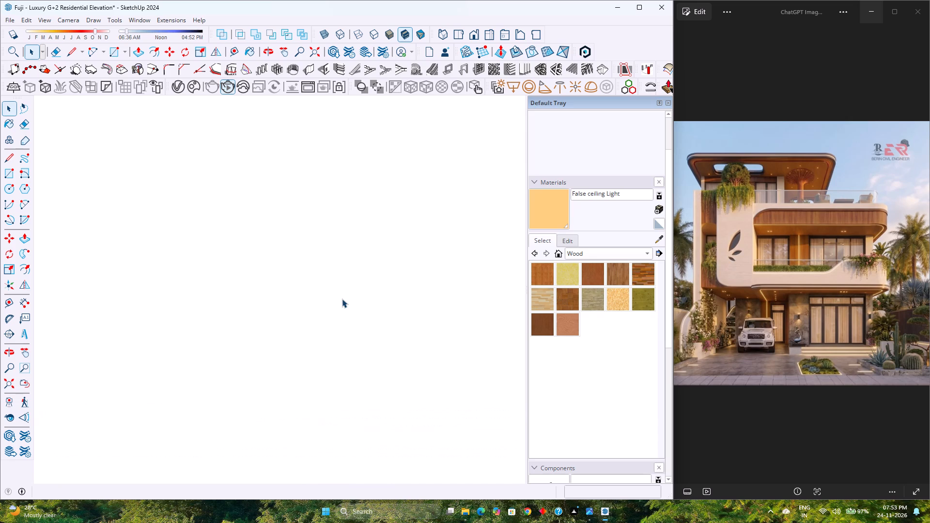
scroll(342, 299, down, 2)
click(13, 381)
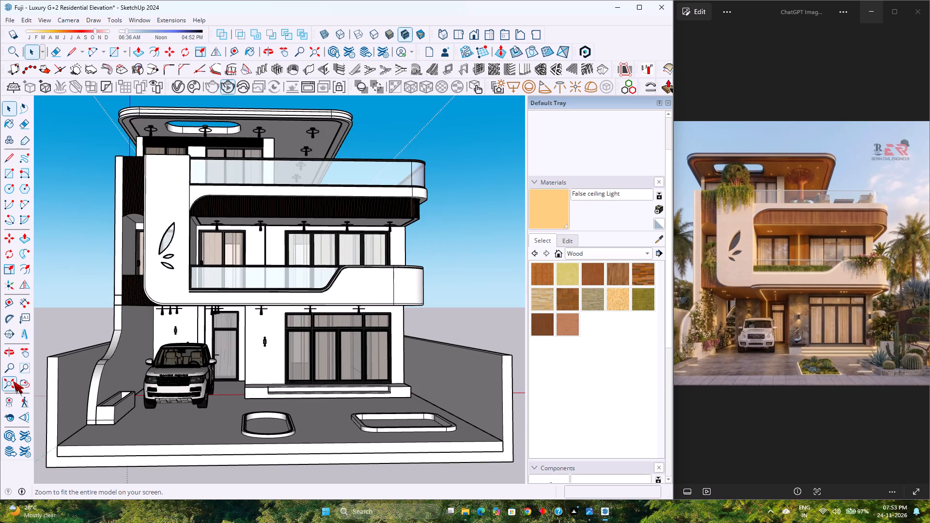
scroll(311, 274, up, 7)
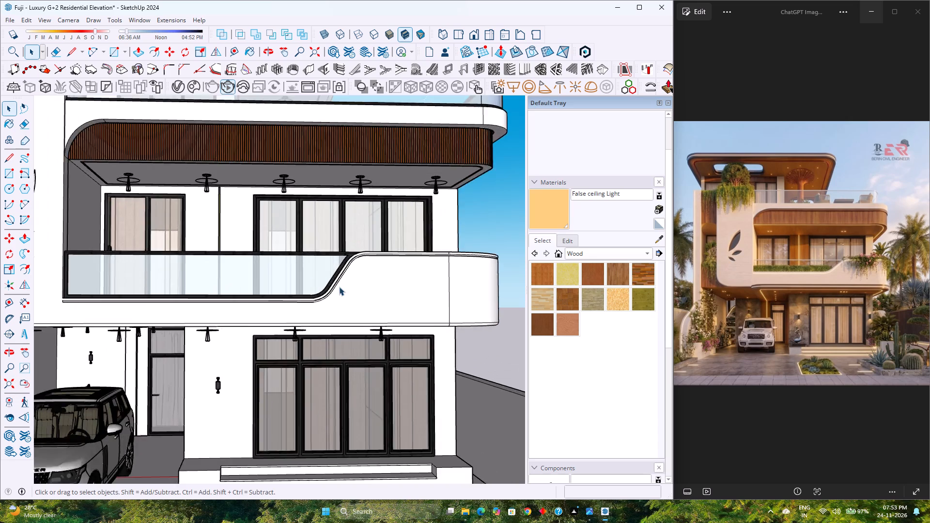
scroll(339, 287, up, 20)
scroll(339, 287, up, 2)
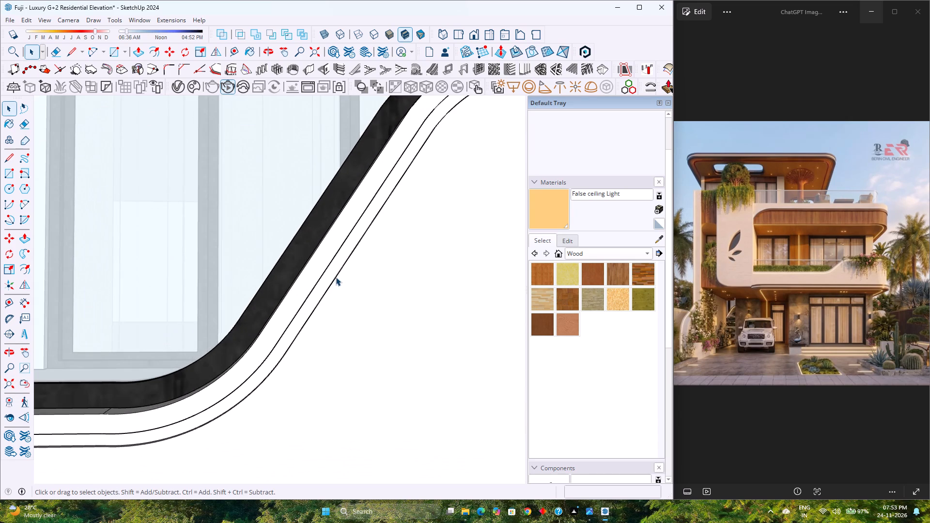
middle_drag(336, 277, 346, 297)
scroll(325, 286, up, 7)
middle_drag(323, 282, 232, 295)
click(330, 277)
scroll(330, 277, down, 3)
double_click(330, 277)
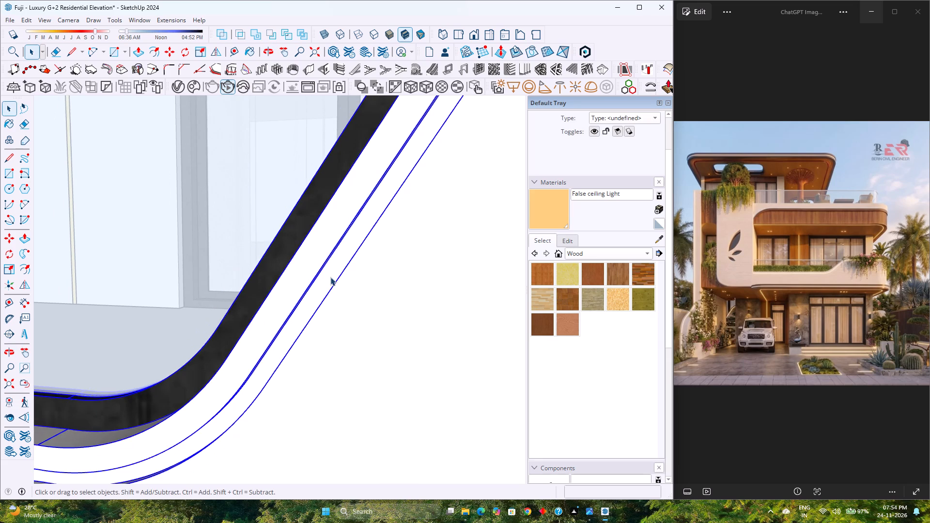
scroll(330, 277, up, 2)
click(330, 277)
scroll(330, 277, down, 4)
double_click(330, 277)
scroll(330, 277, up, 3)
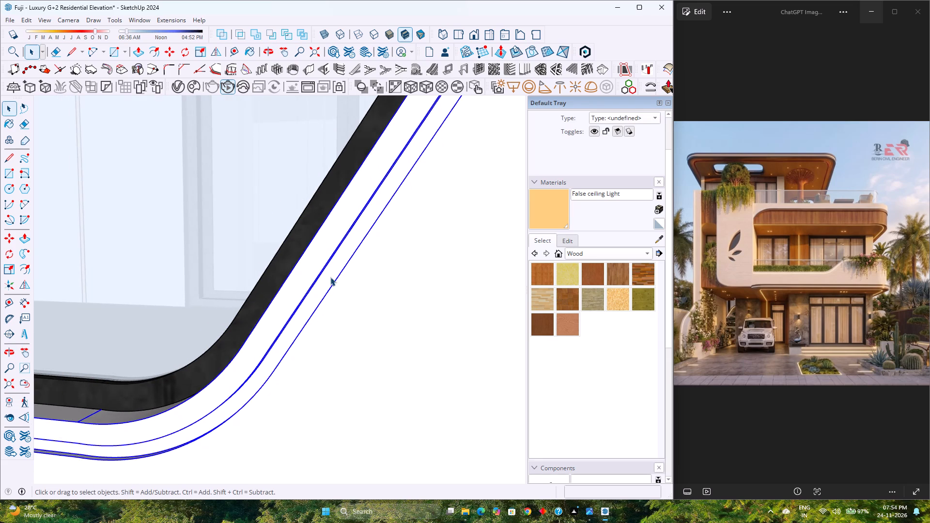
scroll(318, 288, up, 4)
click(325, 285)
scroll(325, 285, down, 10)
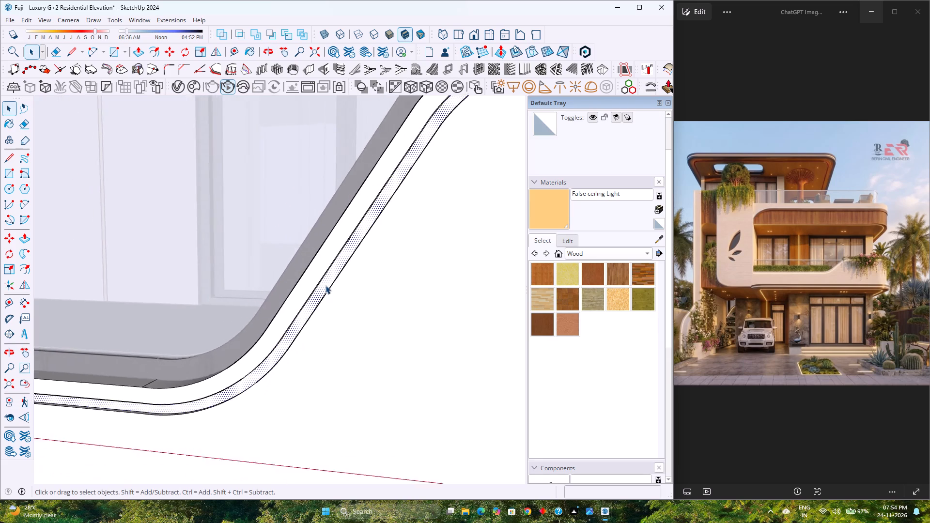
scroll(325, 285, down, 20)
scroll(325, 285, down, 6)
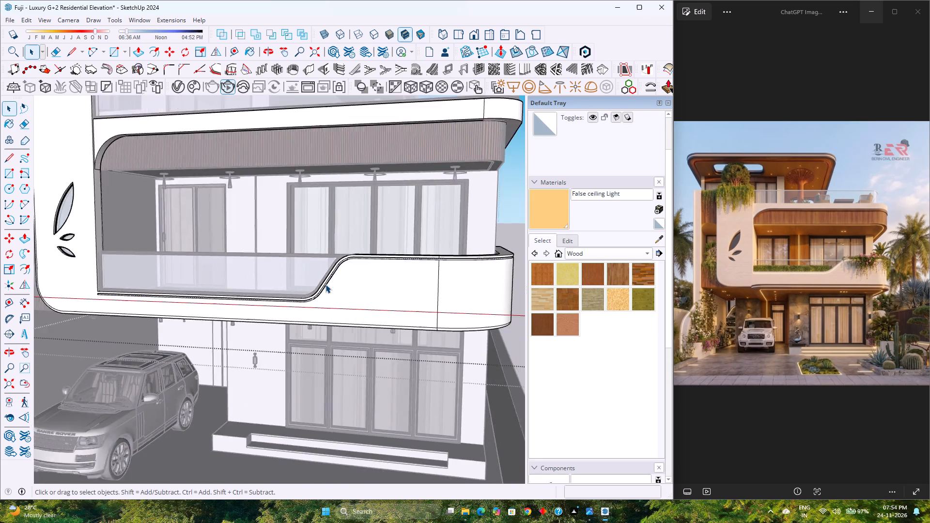
scroll(325, 284, down, 2)
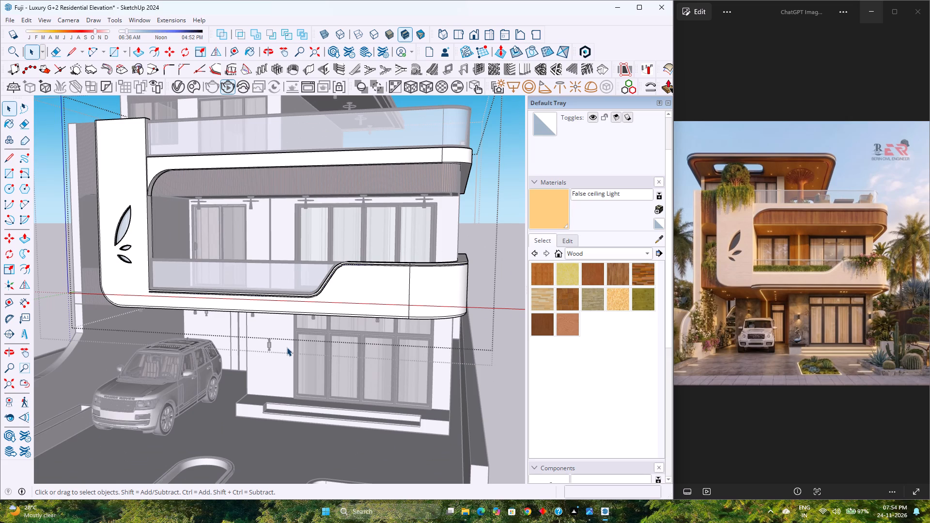
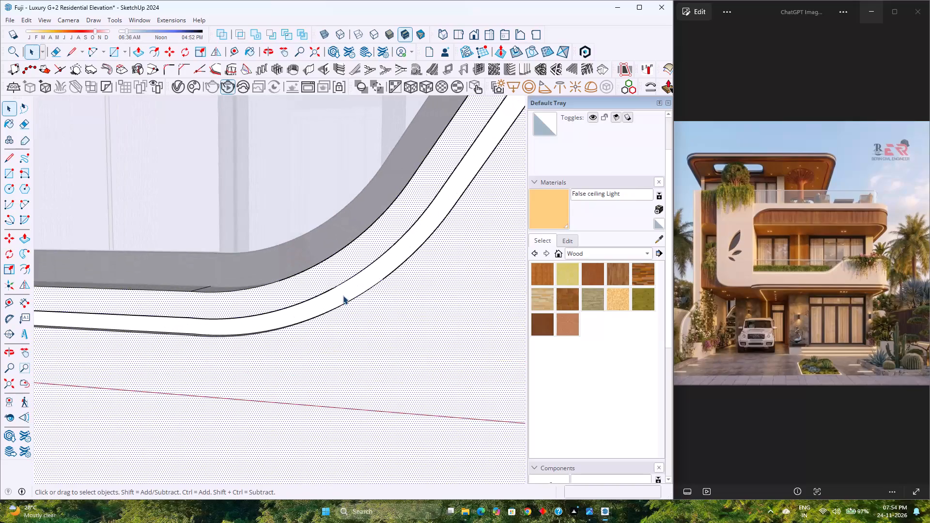
Copy the balcony parapet's narrow strip face 28' along the red axis, clear of the house.
click(343, 295)
key(m)
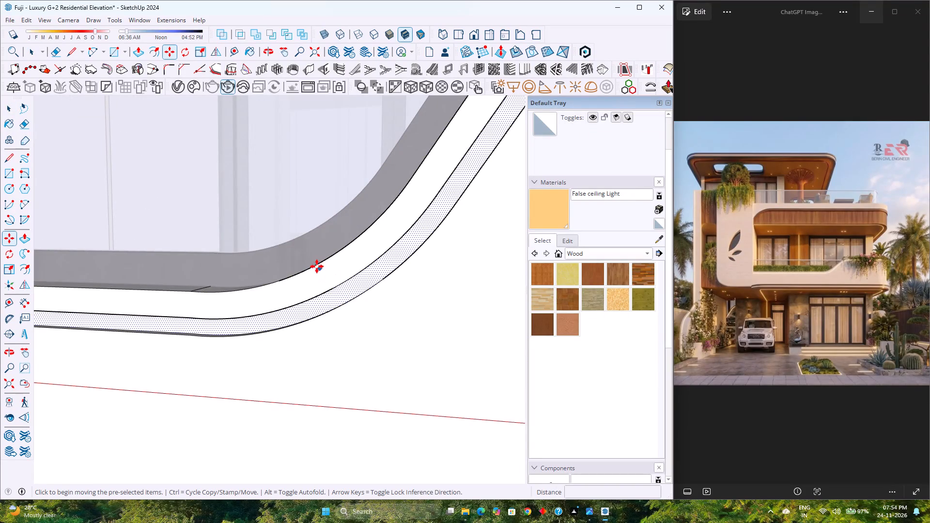
click(317, 265)
scroll(317, 267, down, 6)
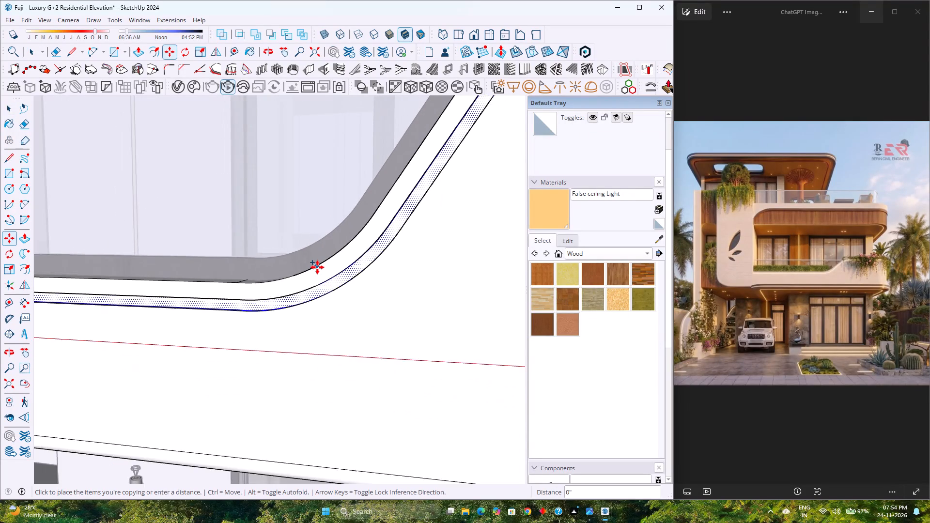
scroll(317, 267, down, 20)
scroll(317, 267, down, 3)
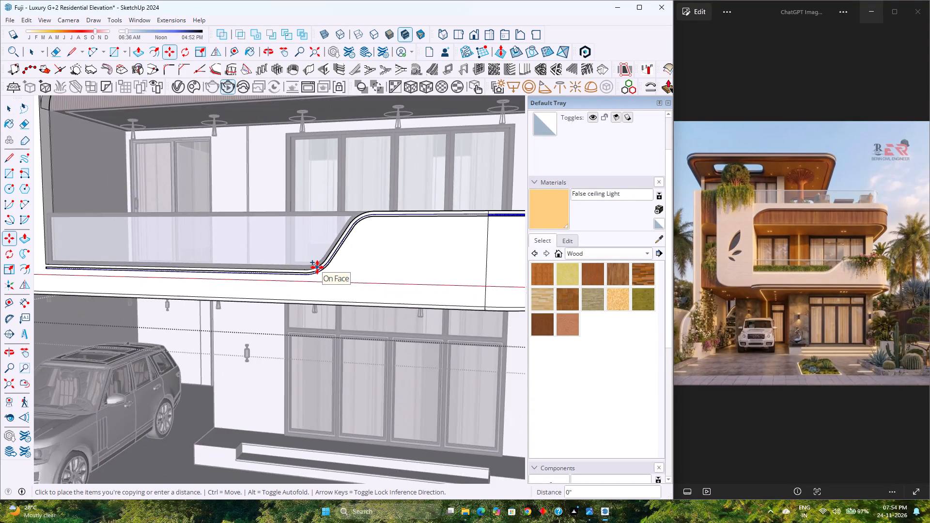
scroll(317, 267, down, 13)
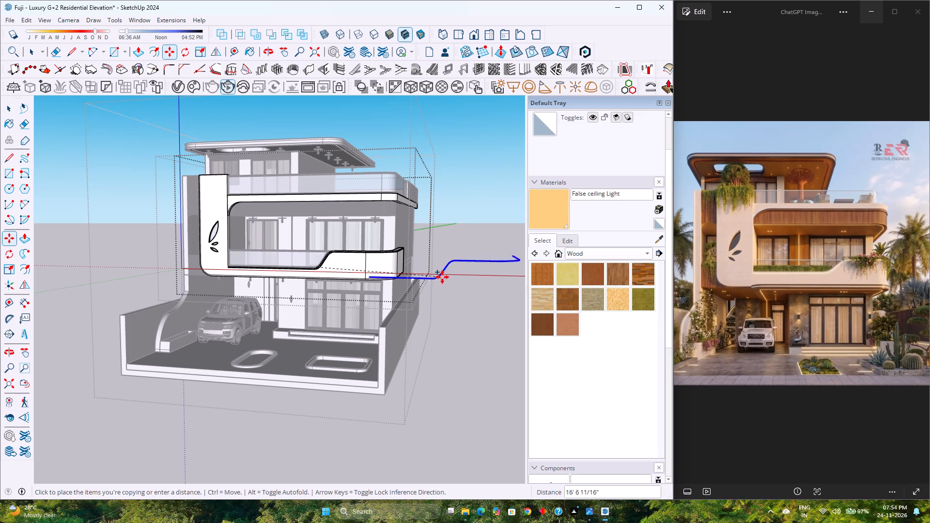
key(Right)
scroll(497, 272, down, 2)
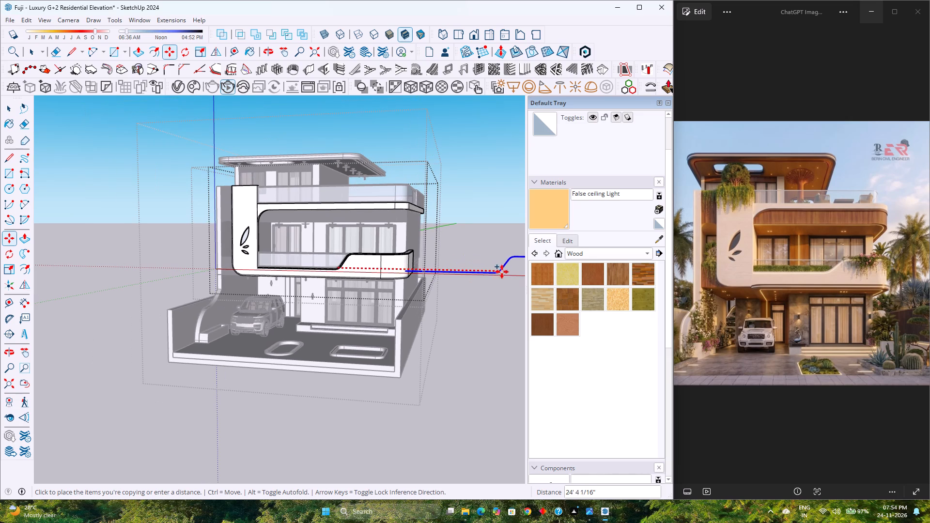
text(28)
key(apostrophe)
key(Return)
Delete the upper edge segments and closing end edge of the copied strip's long lower straight run.
scroll(407, 273, up, 3)
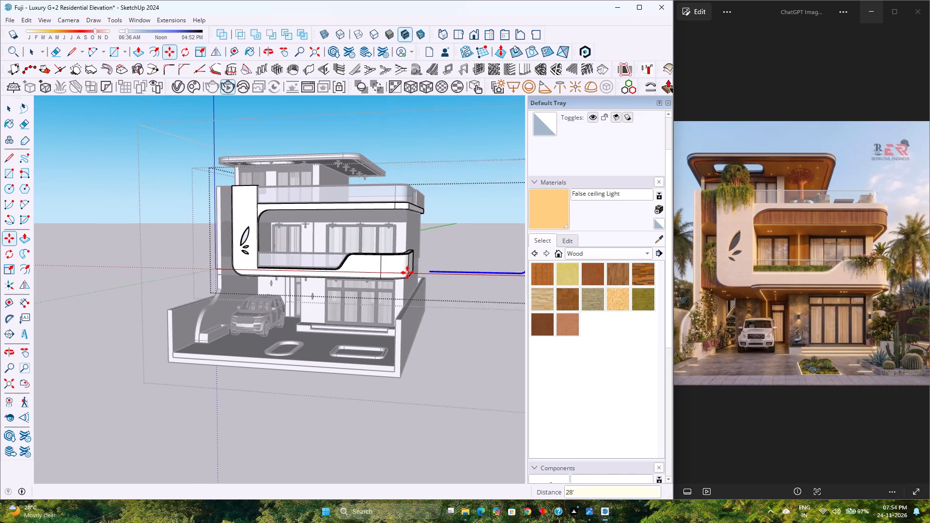
scroll(401, 282, up, 13)
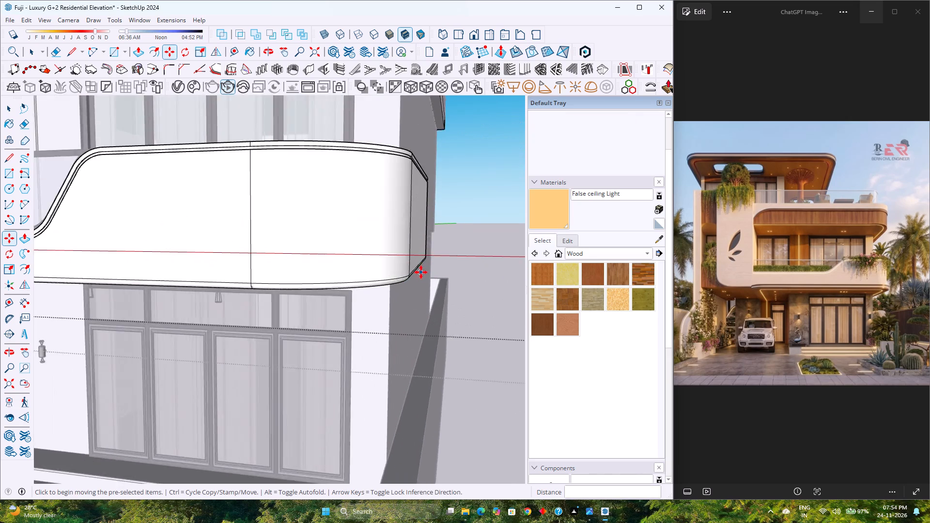
scroll(421, 272, up, 1)
shift+middle_drag(420, 272, 238, 311)
scroll(238, 310, down, 8)
middle_drag(217, 316, 276, 322)
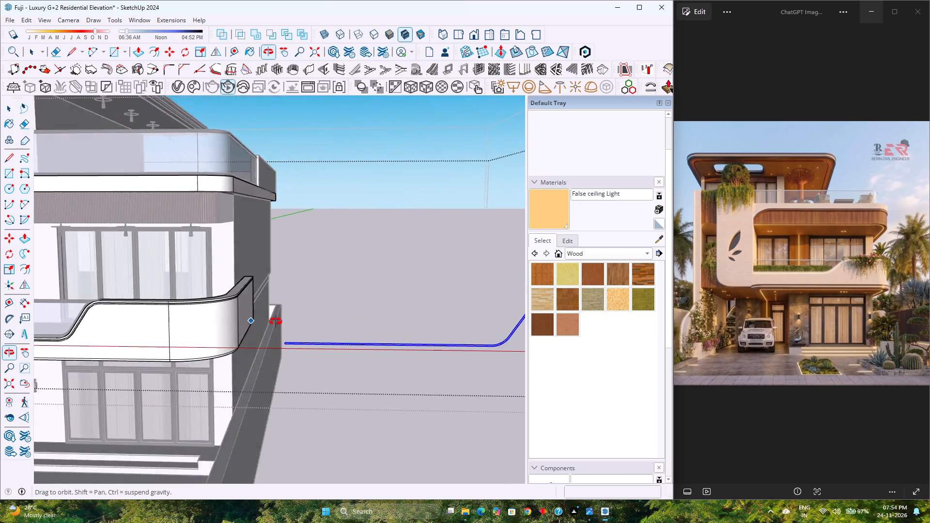
middle_drag(276, 322, 287, 323)
middle_drag(287, 323, 302, 323)
key(space)
scroll(375, 332, up, 6)
scroll(318, 371, up, 2)
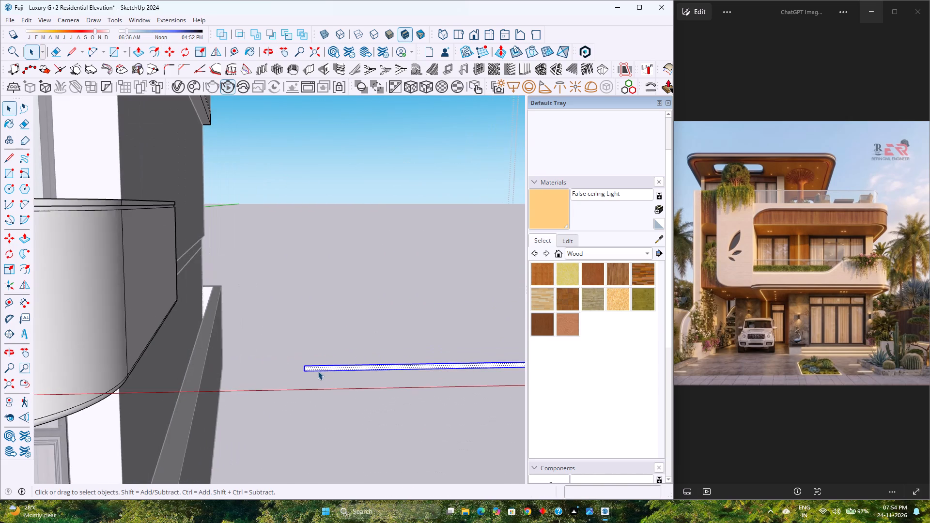
scroll(318, 371, up, 13)
scroll(290, 375, down, 4)
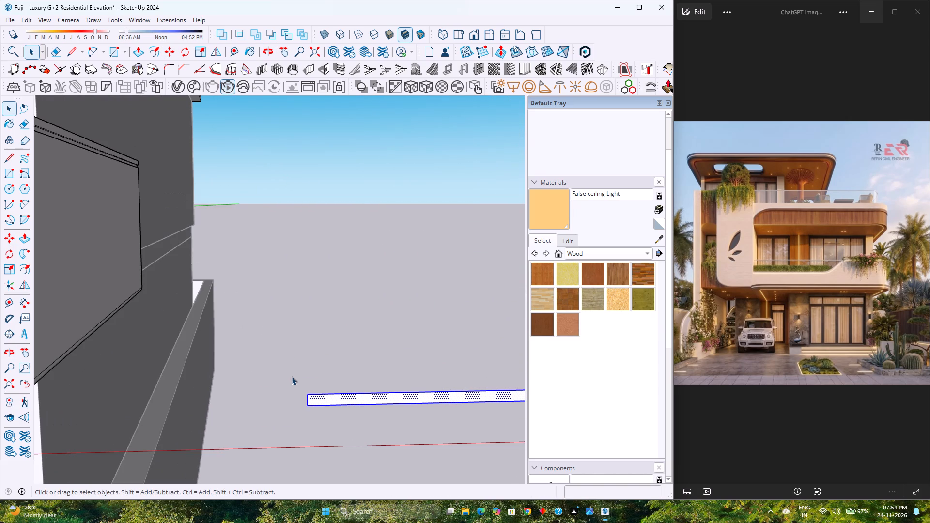
click(316, 394)
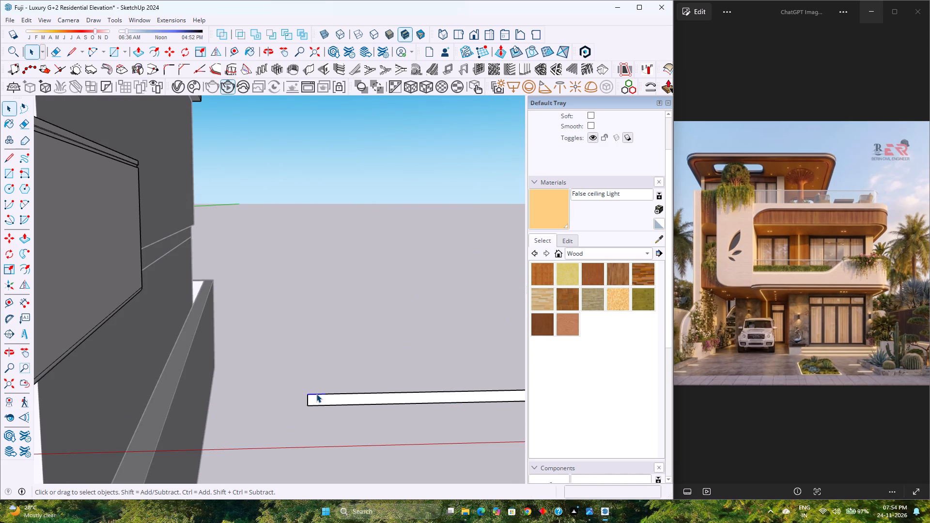
key(Delete)
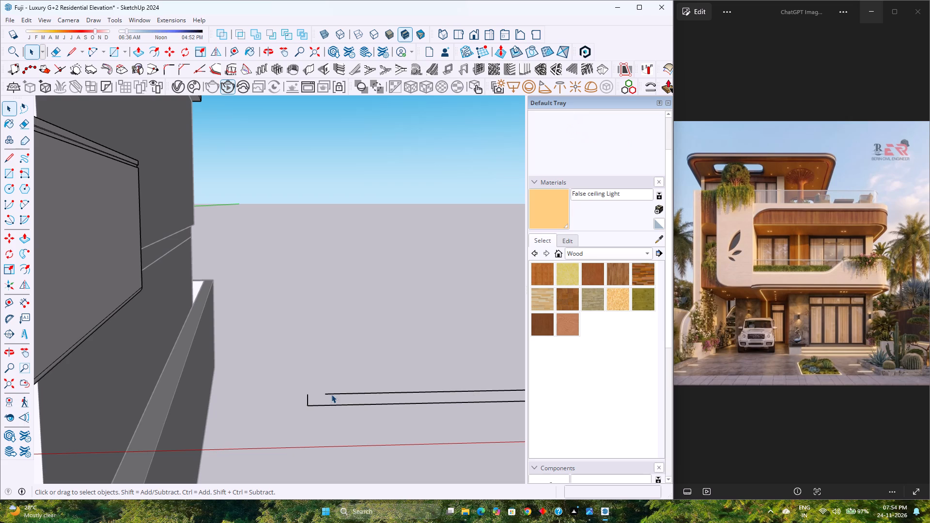
click(331, 394)
key(Delete)
click(308, 398)
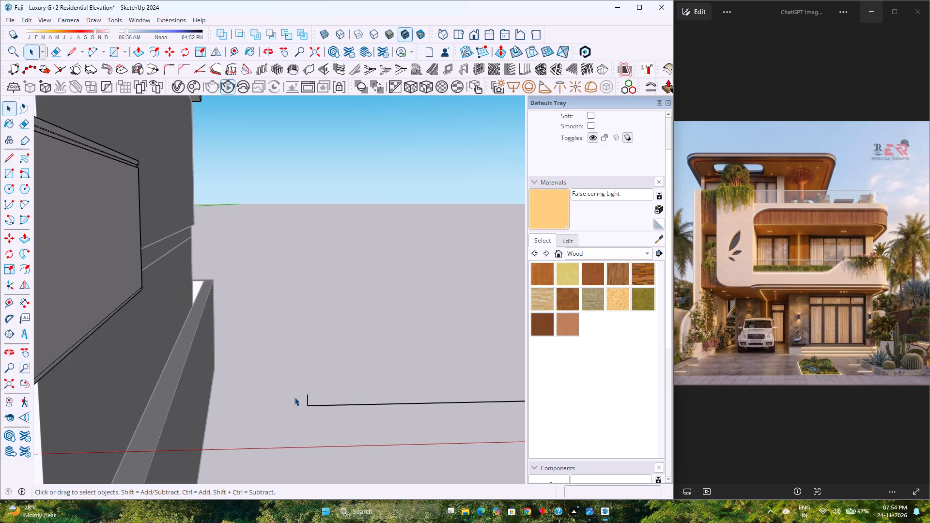
key(Delete)
Delete a short segment of the copied strip's upper curved edge at the lower bend.
scroll(289, 391, down, 16)
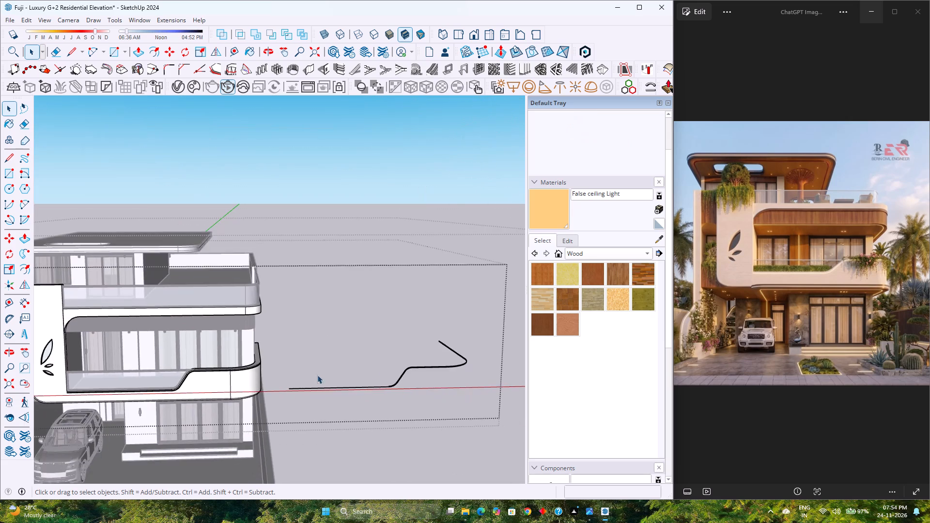
scroll(390, 378, up, 20)
scroll(390, 378, up, 2)
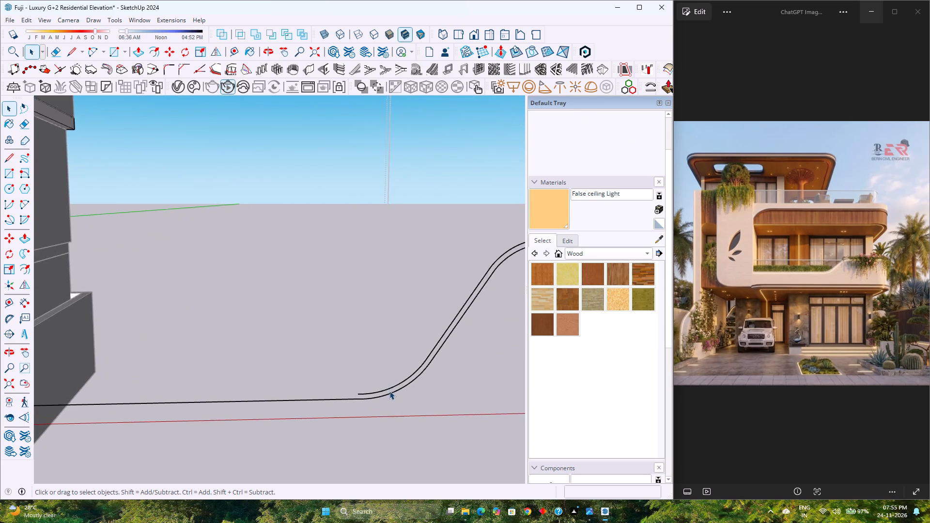
scroll(389, 390, up, 4)
click(388, 384)
key(Delete)
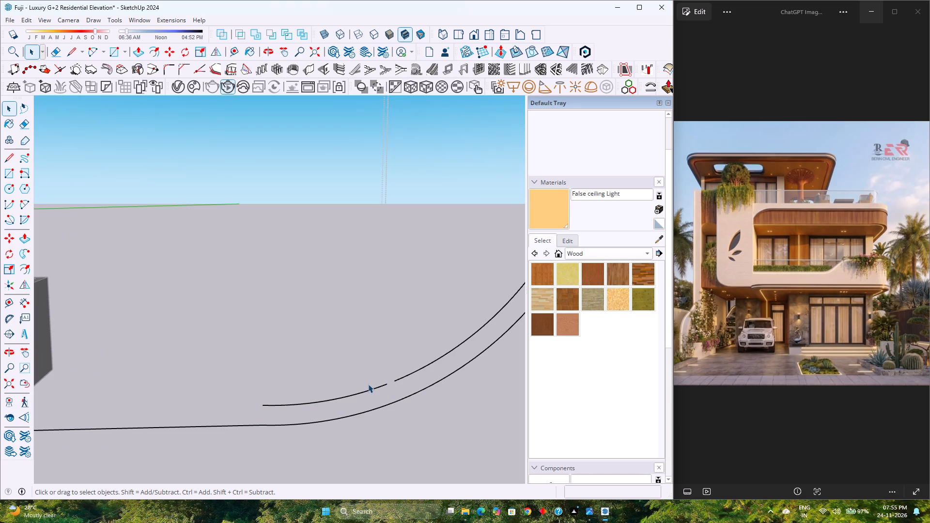
Delete the closing end edge and the upper straight edge at the far side-return end of the copied strip.
scroll(356, 387, down, 16)
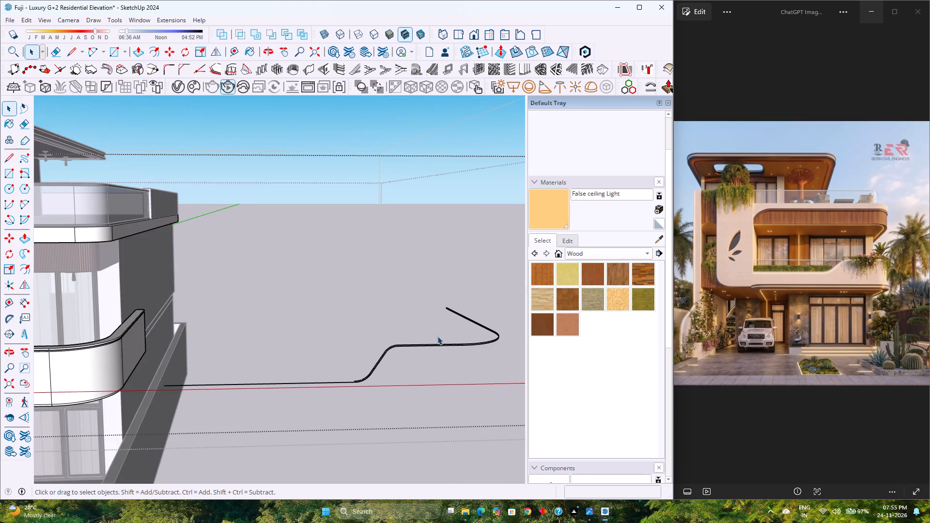
scroll(494, 345, up, 3)
middle_drag(493, 346, 419, 368)
scroll(265, 353, up, 4)
scroll(310, 354, up, 2)
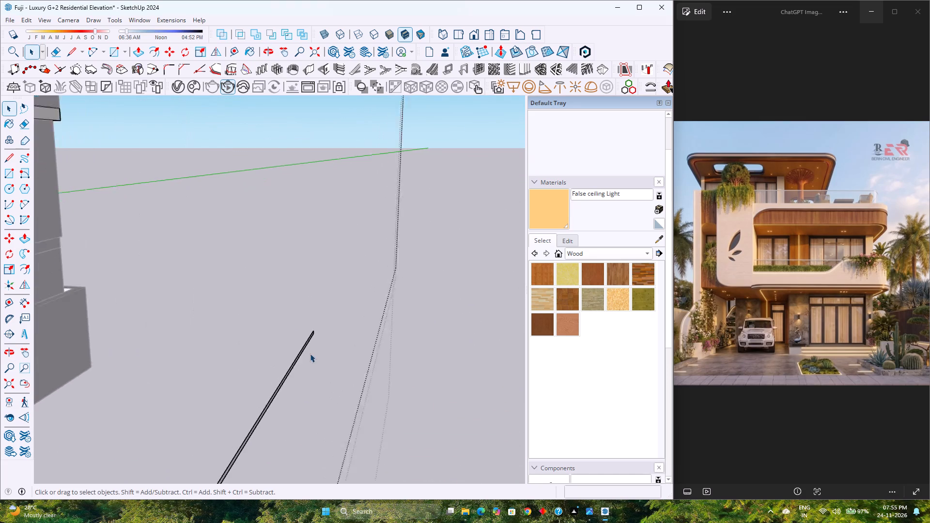
scroll(310, 354, up, 6)
scroll(316, 321, down, 3)
middle_drag(309, 333, 301, 333)
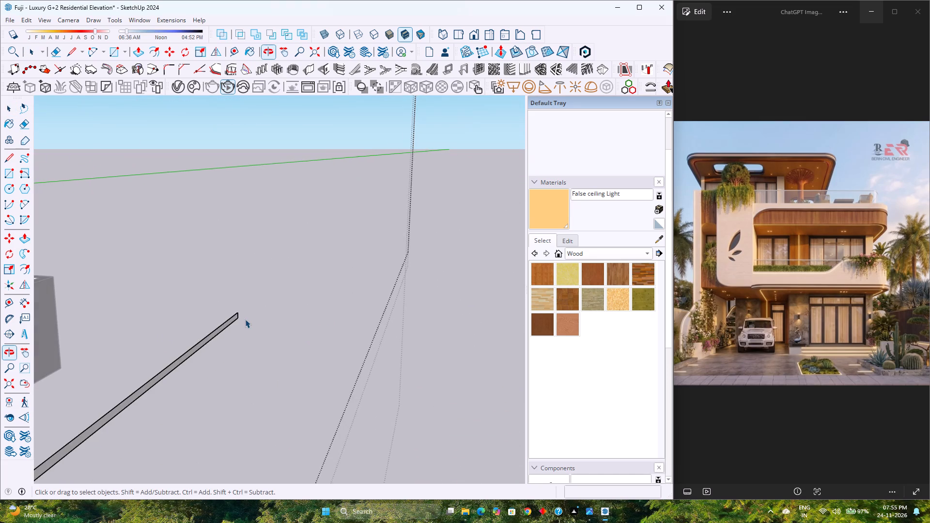
scroll(242, 318, down, 1)
scroll(242, 318, up, 5)
scroll(234, 313, down, 2)
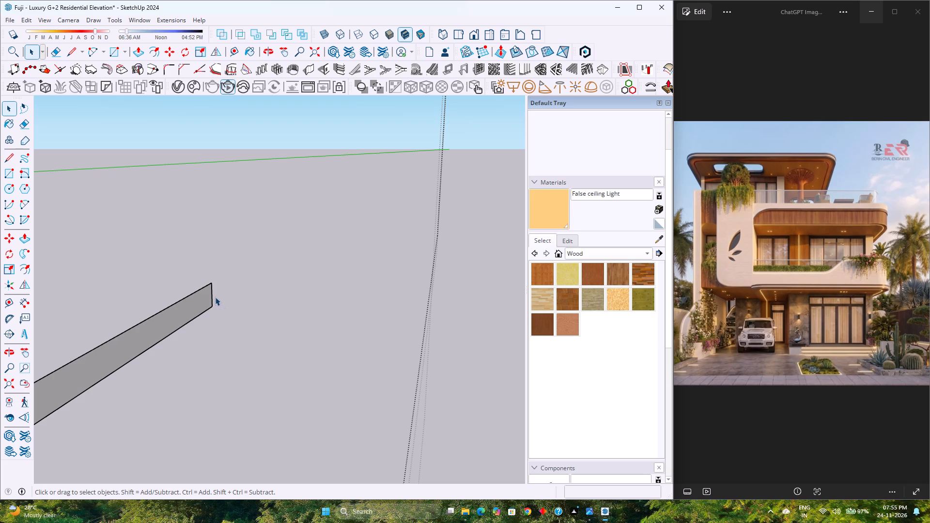
click(212, 297)
key(Delete)
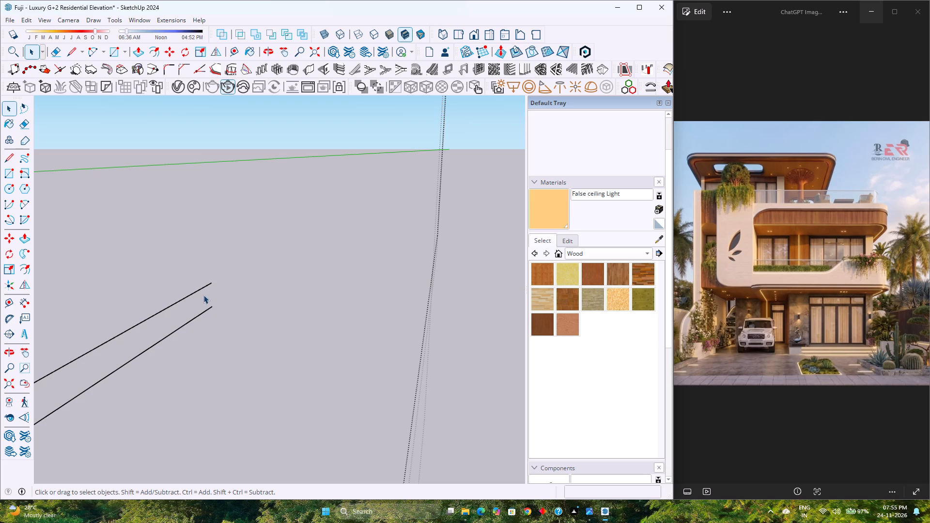
triple_click(206, 288)
double_click(206, 288)
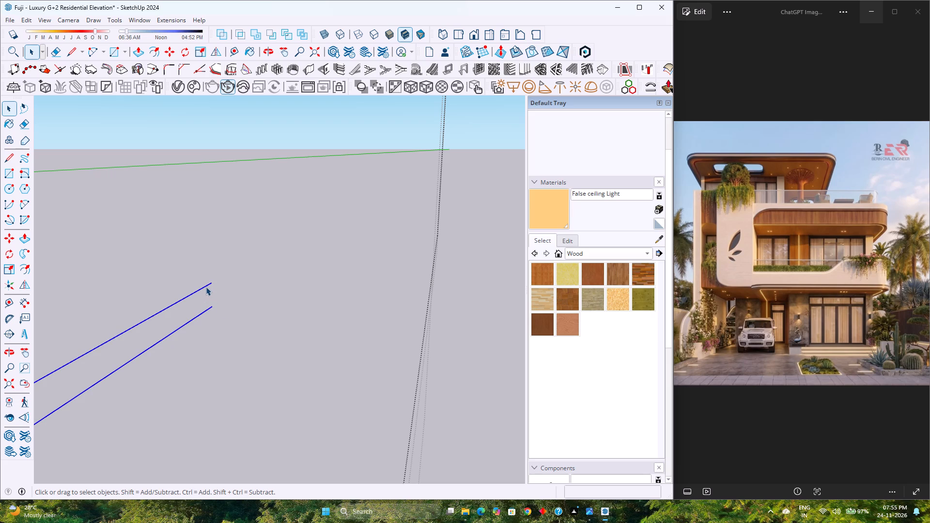
double_click(206, 287)
key(Delete)
Delete the end edge at the copied strip's rounded corner and the remaining strip face.
scroll(206, 287, down, 13)
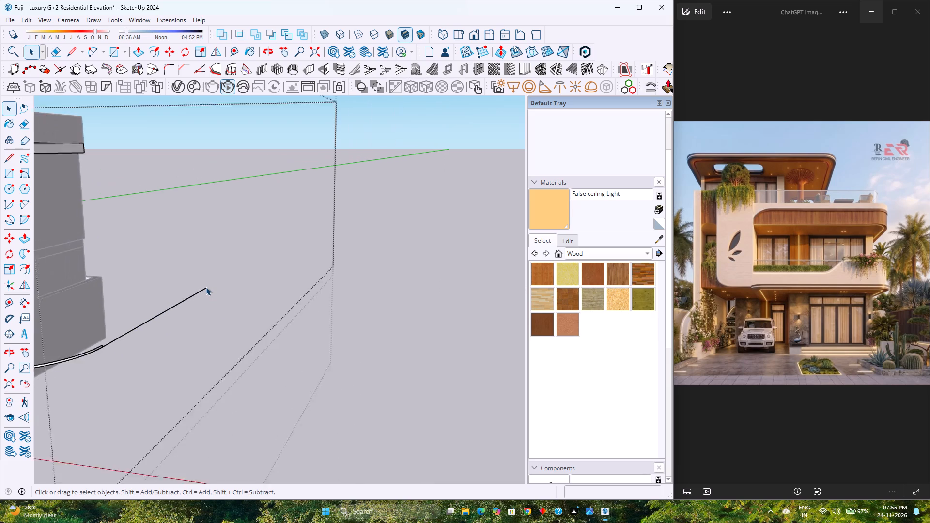
scroll(206, 287, down, 5)
scroll(80, 328, up, 2)
scroll(157, 330, up, 8)
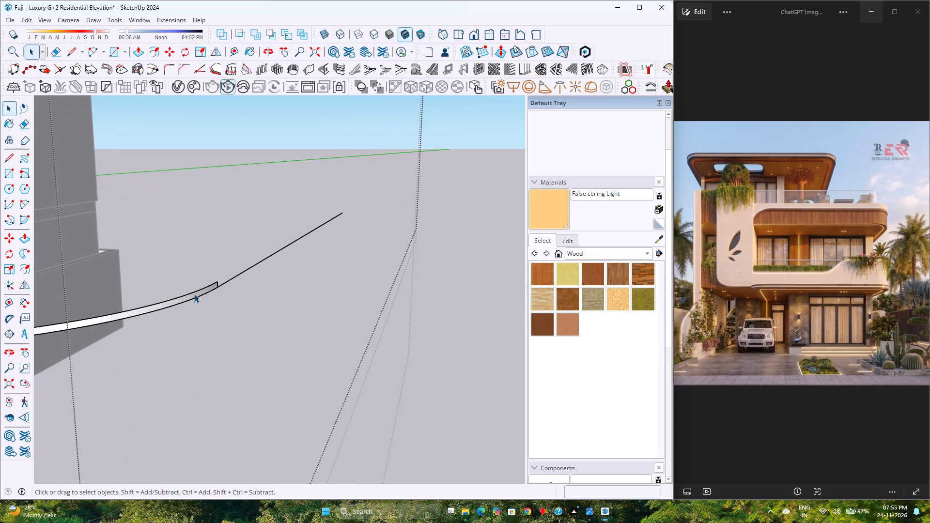
scroll(206, 294, up, 14)
click(237, 269)
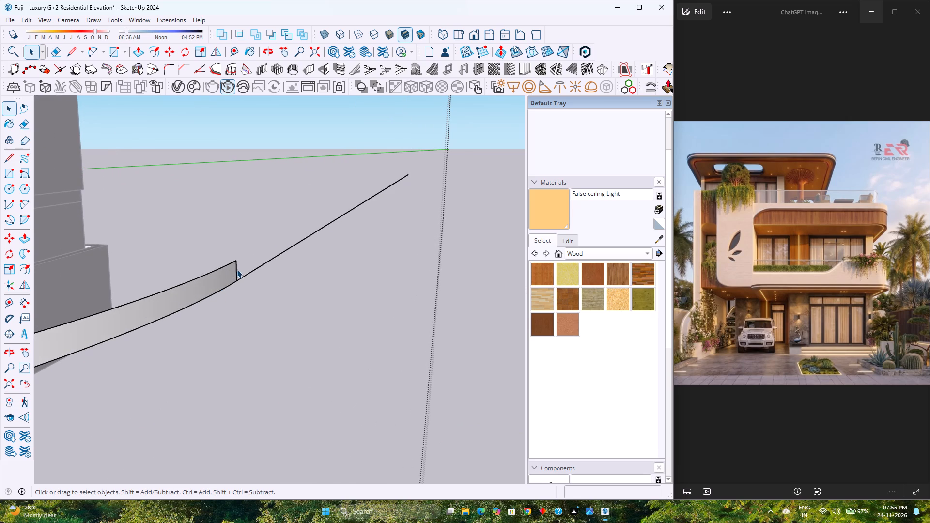
key(Delete)
scroll(234, 271, down, 4)
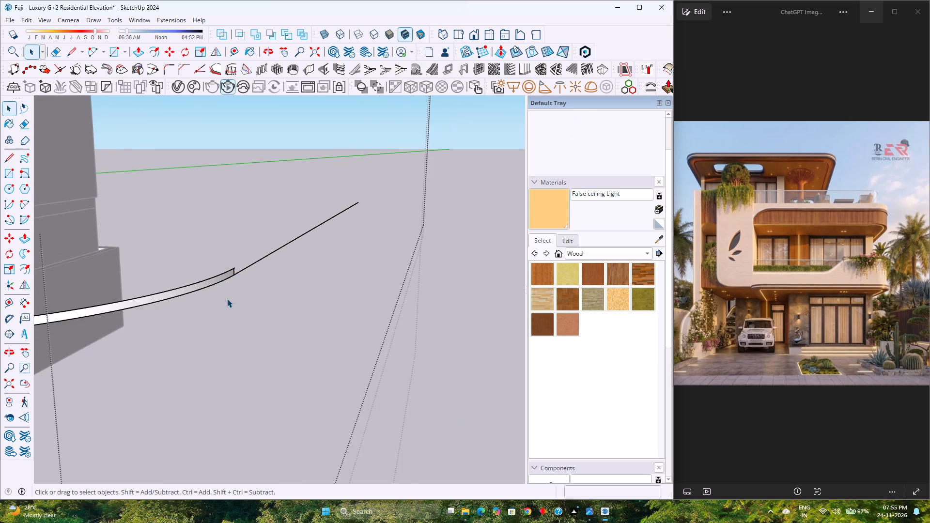
scroll(227, 299, down, 9)
scroll(174, 298, up, 7)
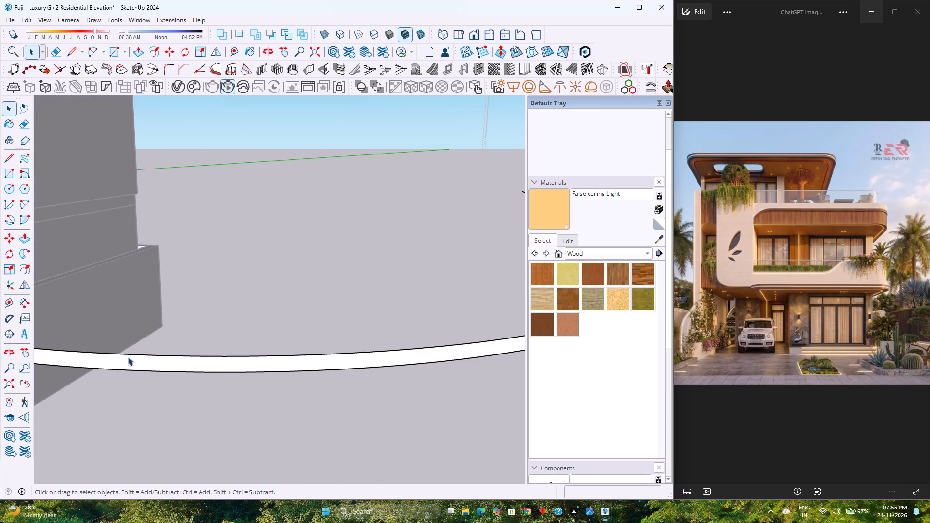
click(128, 358)
key(Delete)
Delete the connected upper edge line running along the copied outline's sloped, straight and rounded-corner sections.
scroll(189, 361, down, 4)
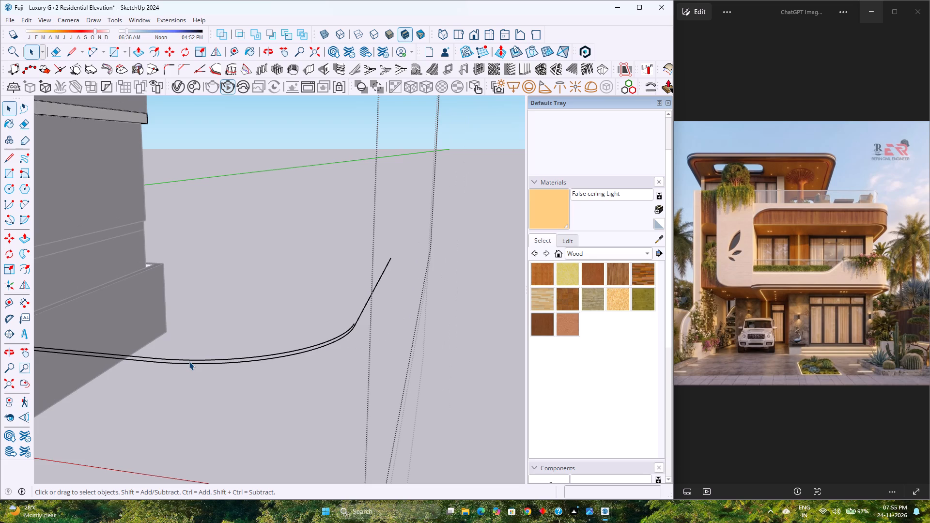
scroll(288, 338, up, 1)
scroll(288, 338, down, 1)
middle_drag(151, 373, 218, 358)
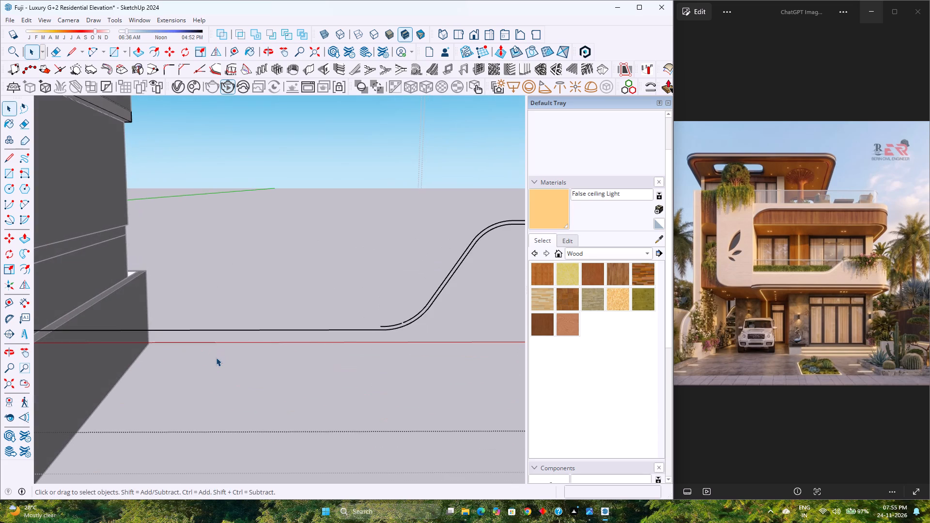
middle_drag(215, 357, 165, 370)
middle_click(165, 370)
triple_click(192, 339)
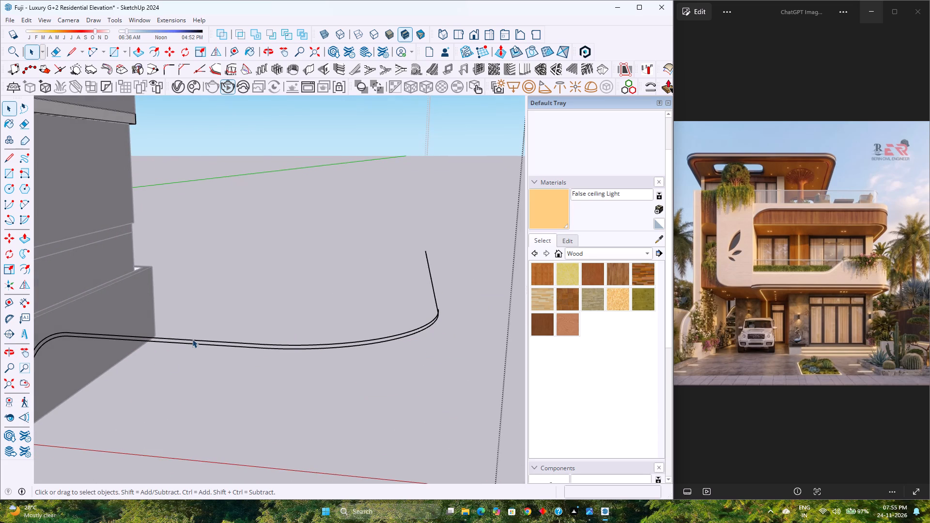
click(192, 339)
key(Delete)
Delete the leftover short arc at the lower bend, keeping only the single lower outline as a path.
scroll(192, 339, down, 7)
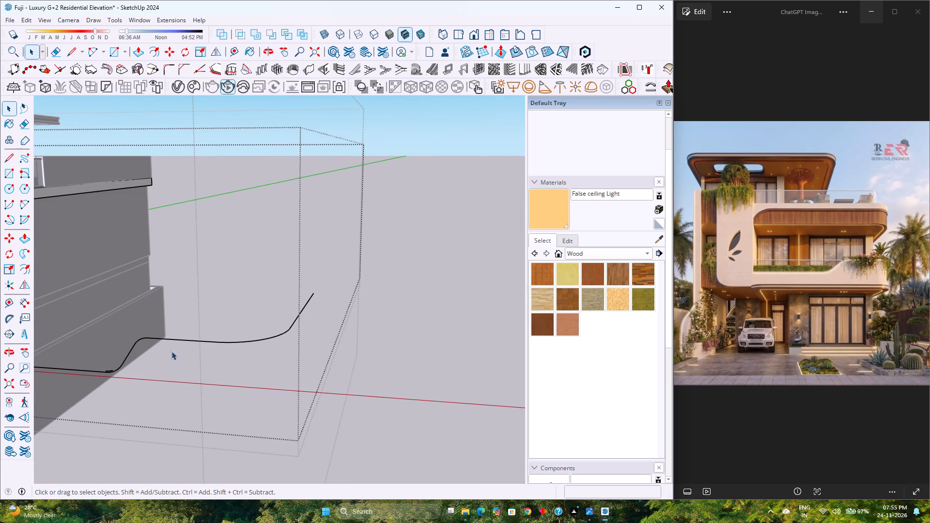
scroll(109, 370, up, 17)
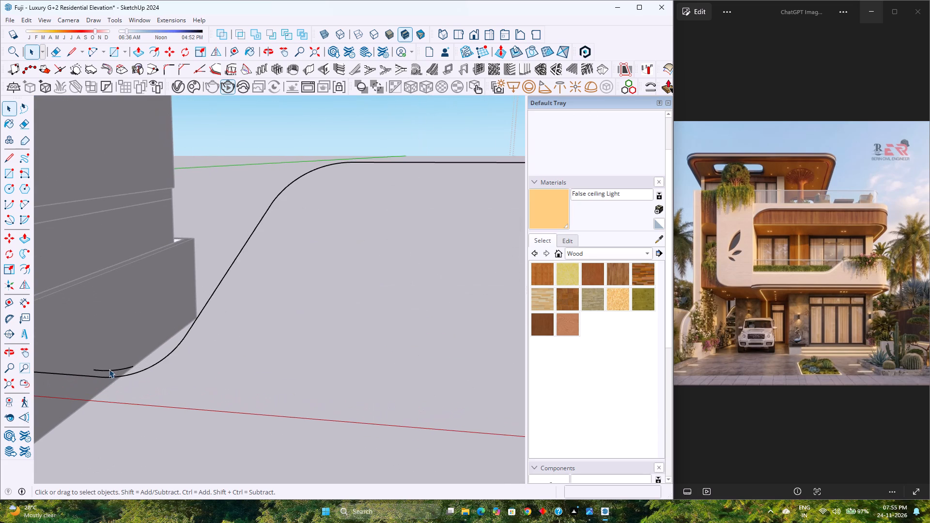
click(110, 368)
triple_click(111, 370)
click(111, 370)
key(Delete)
scroll(111, 369, down, 2)
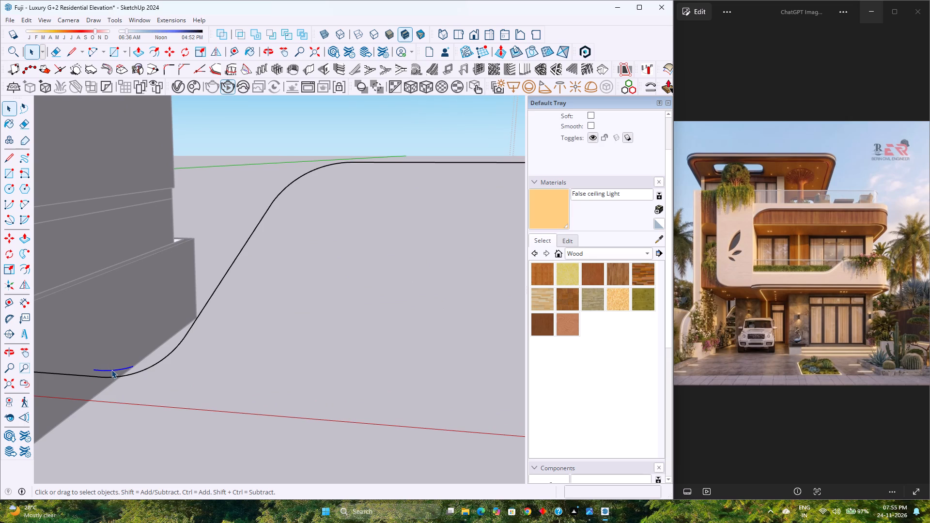
scroll(111, 369, down, 6)
middle_drag(113, 369, 193, 370)
scroll(193, 370, down, 12)
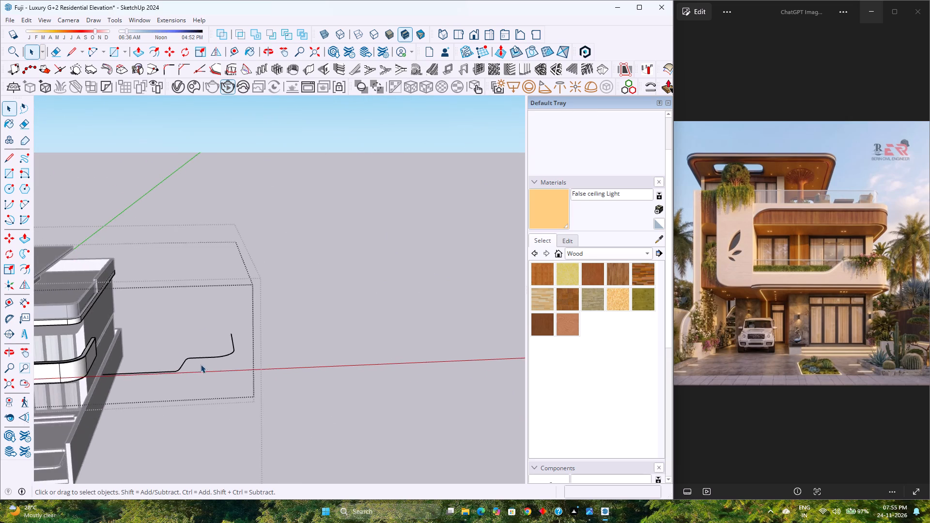
middle_drag(173, 374, 323, 362)
middle_drag(196, 378, 270, 371)
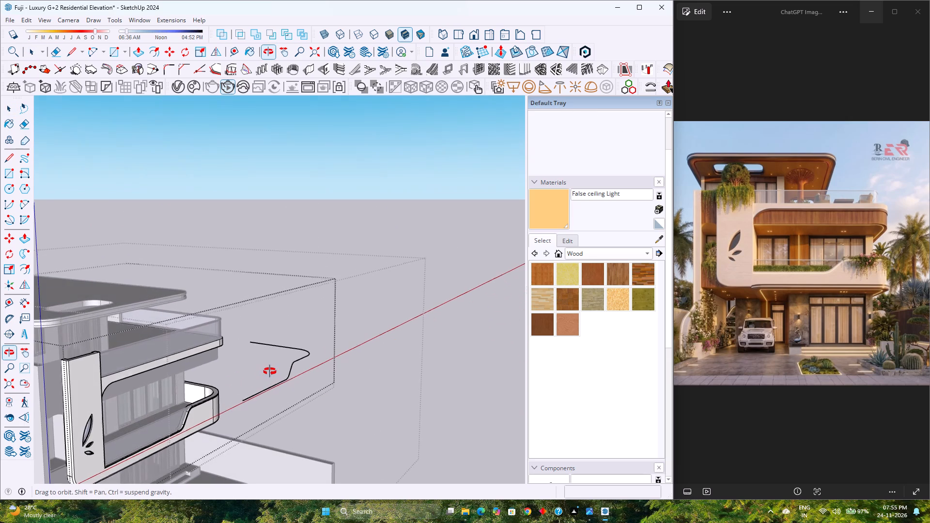
Weld the extracted parapet outline's connected edges into one continuous path.
middle_drag(270, 371, 270, 371)
drag(240, 329, 319, 411)
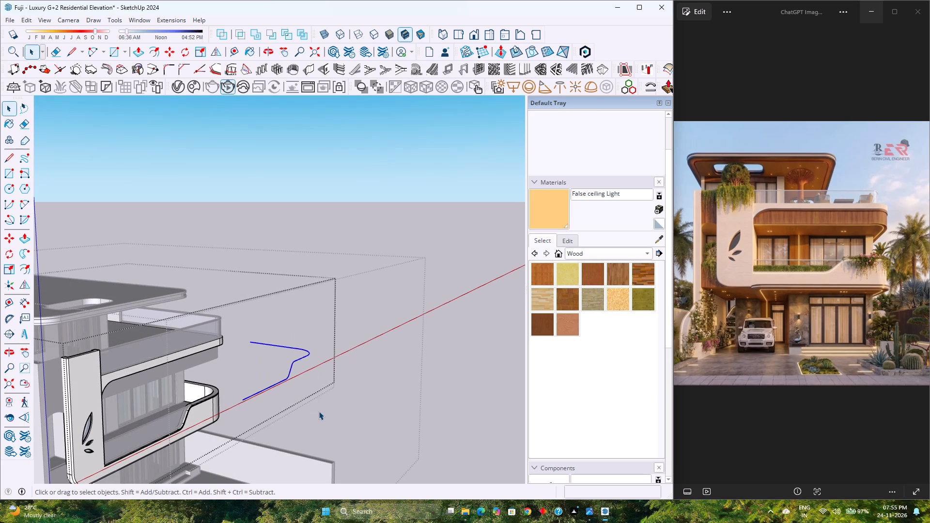
scroll(304, 379, up, 3)
scroll(254, 392, up, 3)
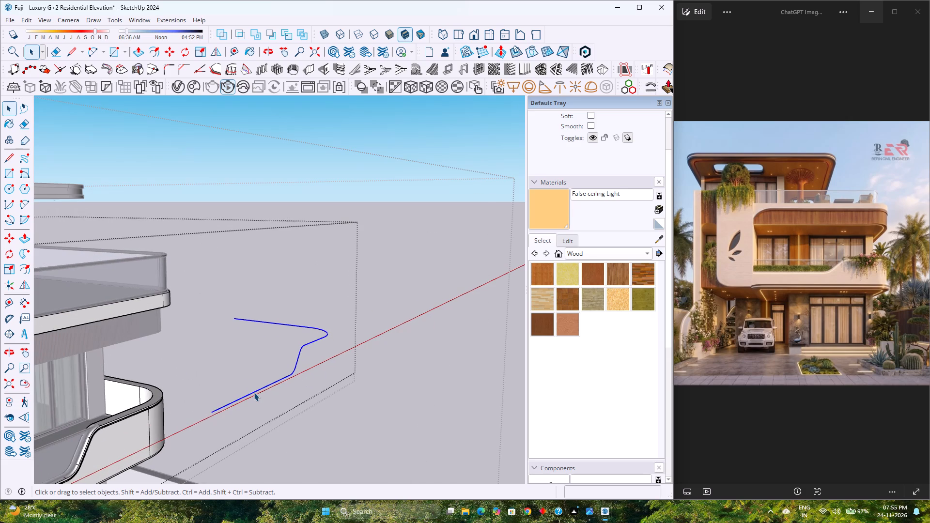
right_click(254, 392)
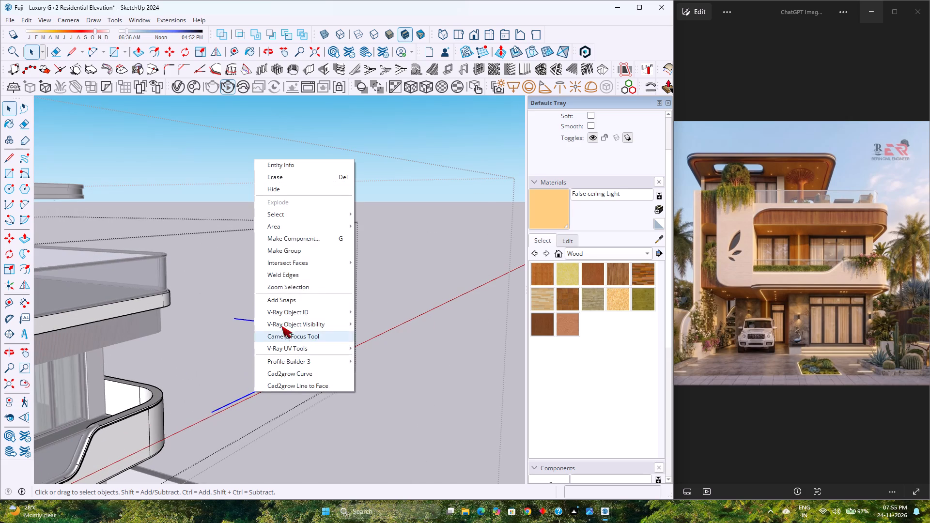
click(295, 277)
Draw a closed vertical profile 0.5" wide and 1" high at the front end of the welded path.
scroll(219, 421, up, 5)
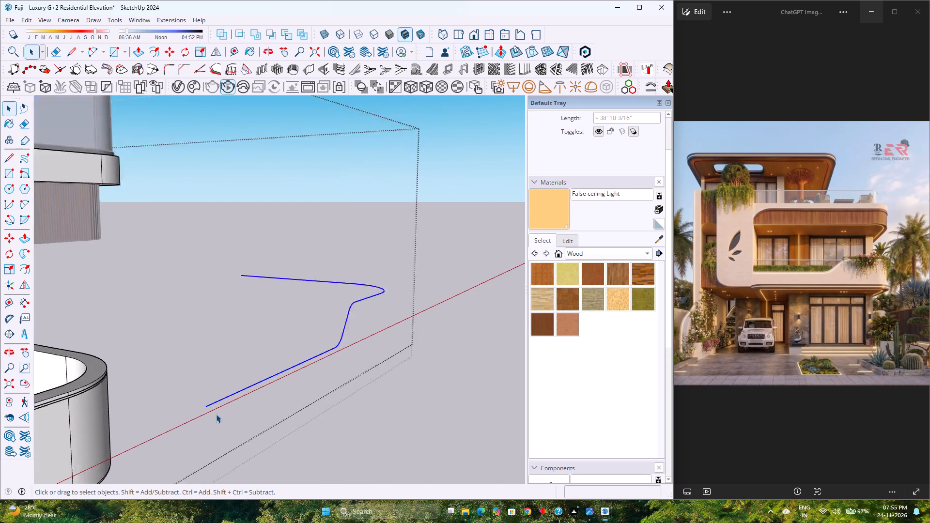
scroll(216, 414, up, 4)
click(71, 53)
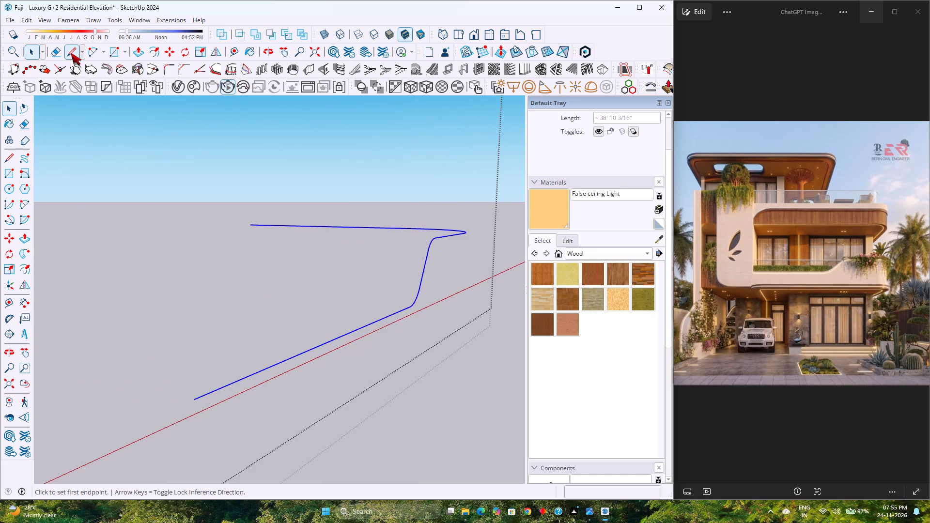
click(194, 399)
key(Left)
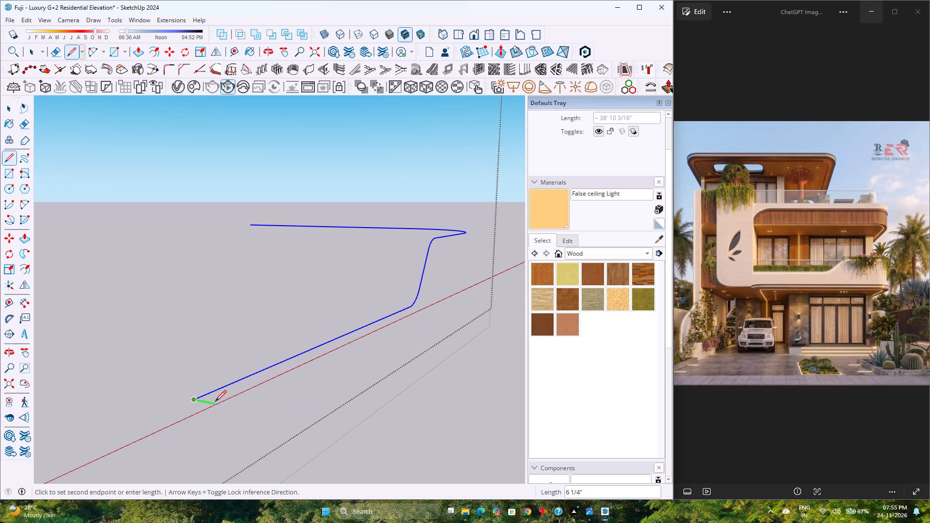
key(0)
key(period)
key(5)
key(Return)
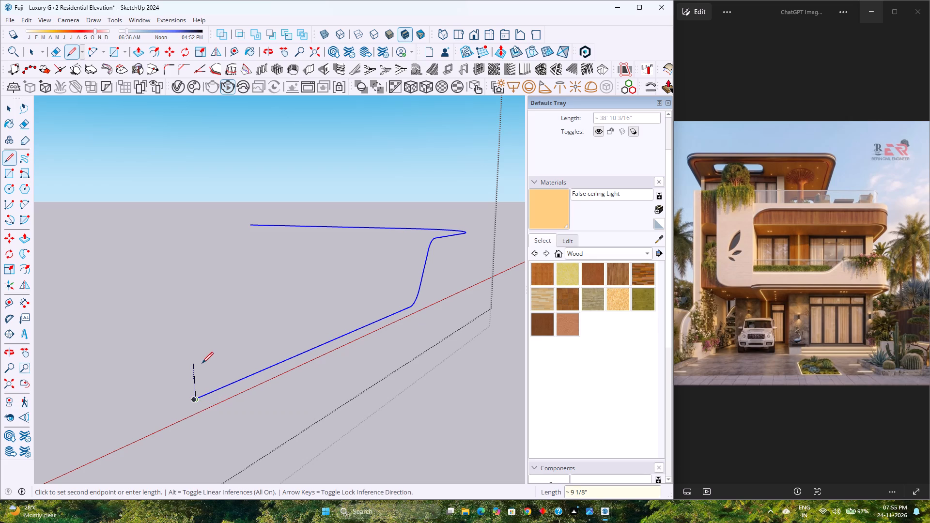
key(Up)
key(1)
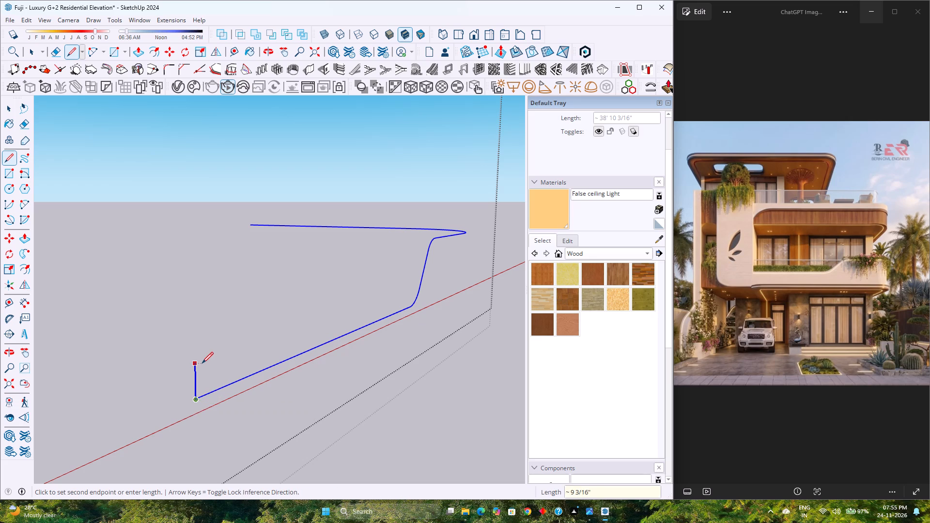
key(Return)
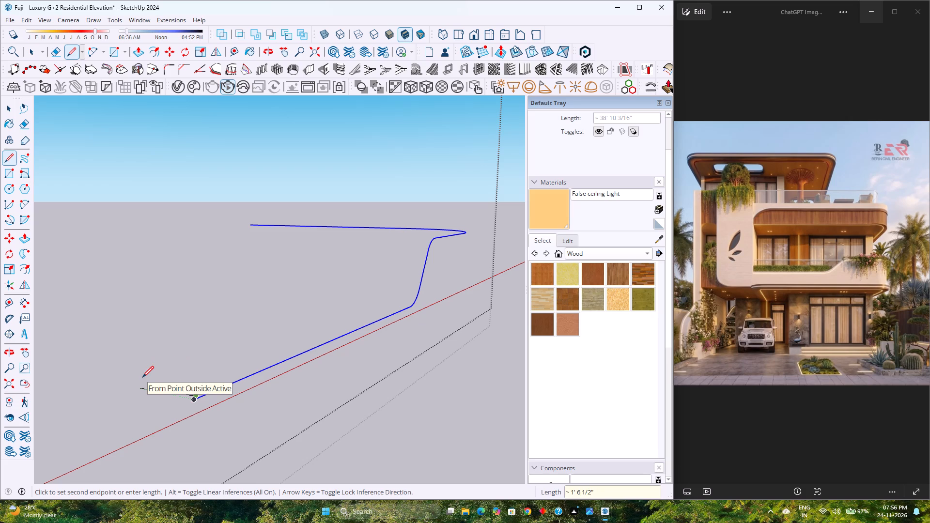
key(Left)
text(0.5)
key(Return)
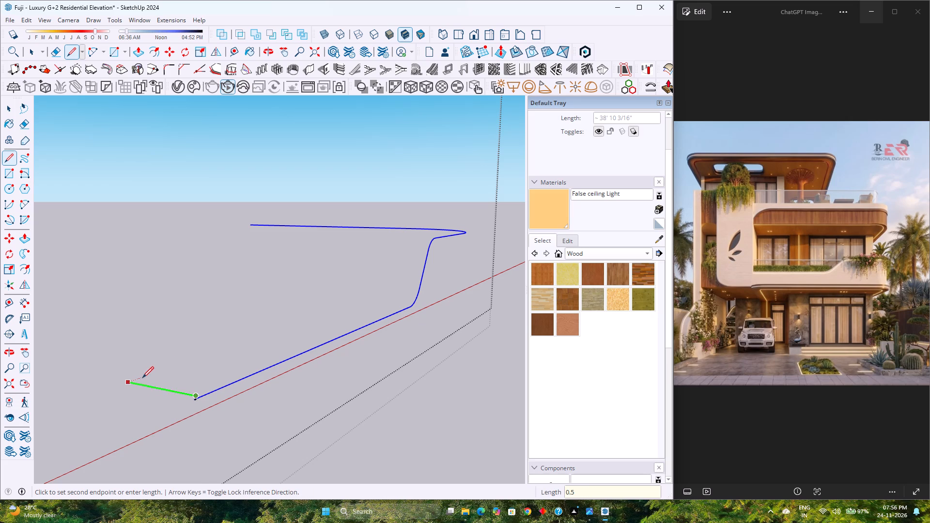
scroll(180, 415, up, 3)
scroll(240, 352, up, 7)
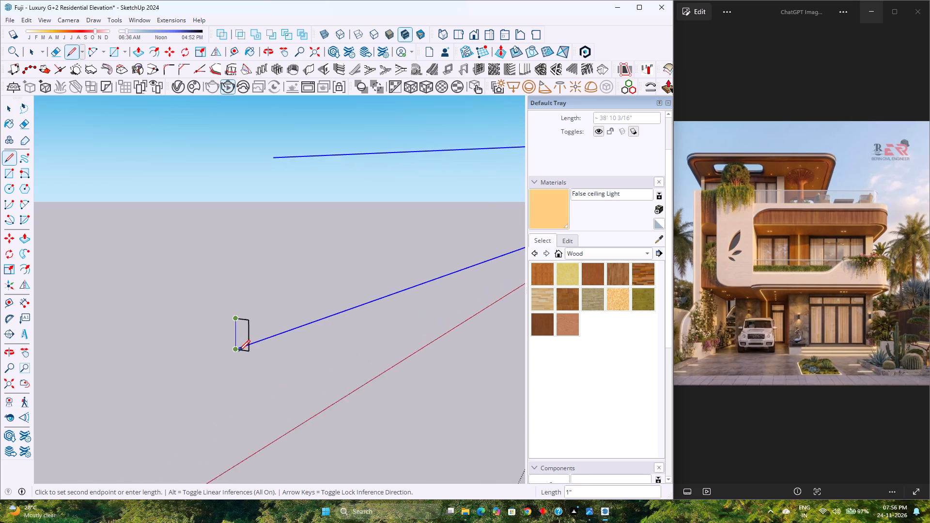
scroll(233, 348, up, 3)
scroll(233, 348, down, 3)
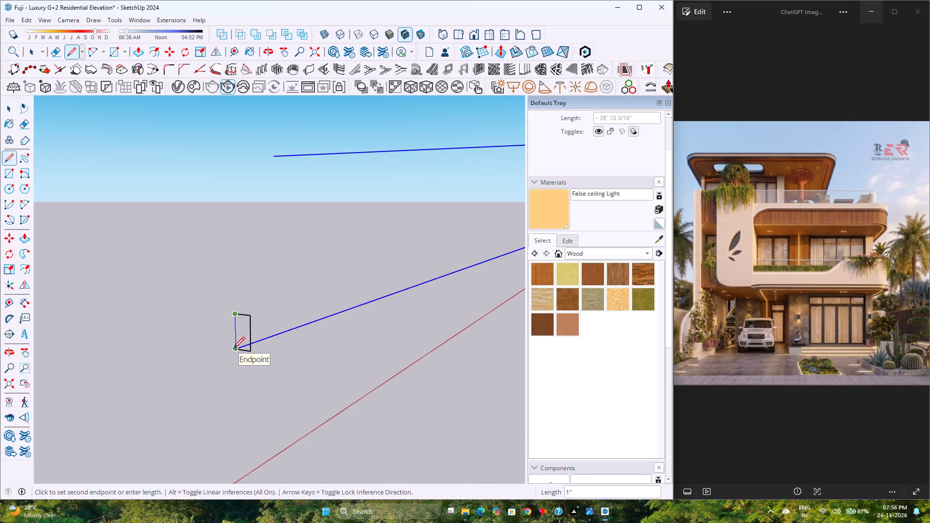
key(Up)
key(1)
key(Return)
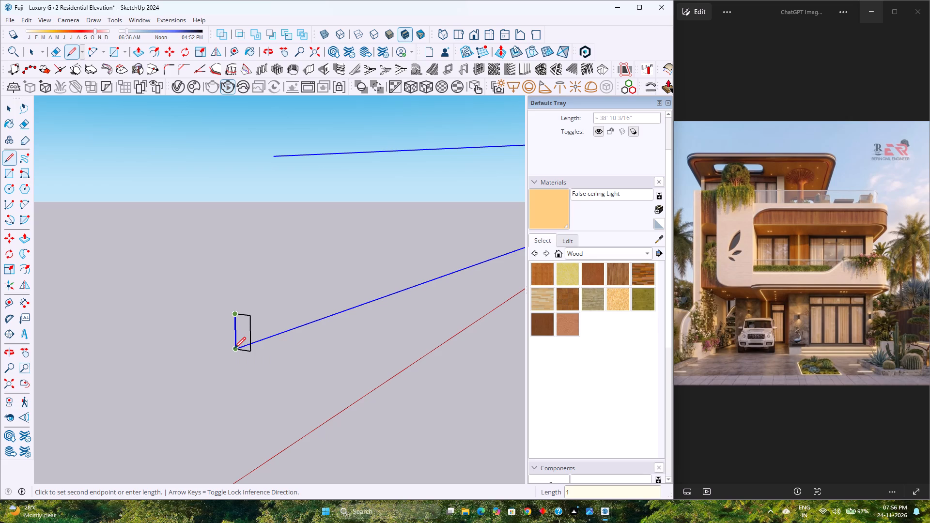
key(space)
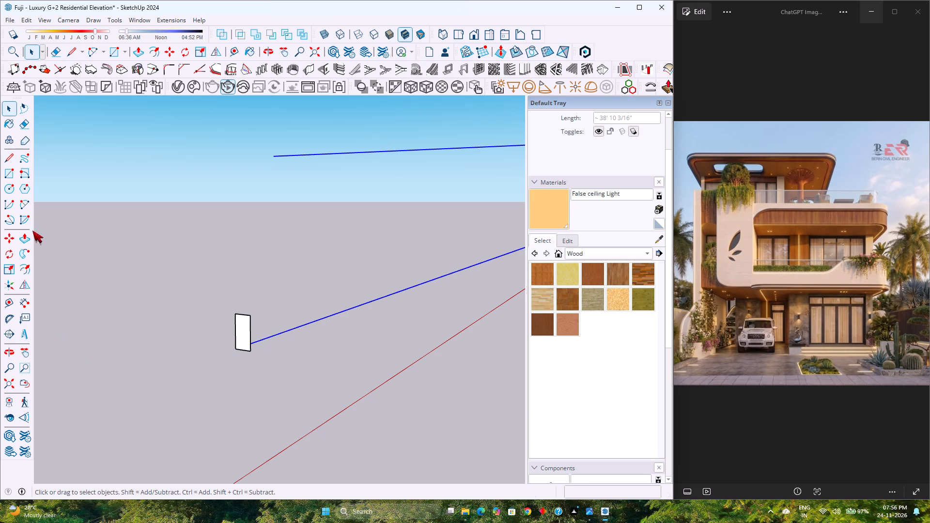
Extrude the small rectangular profile along the whole welded path with Follow Me.
click(21, 253)
click(242, 330)
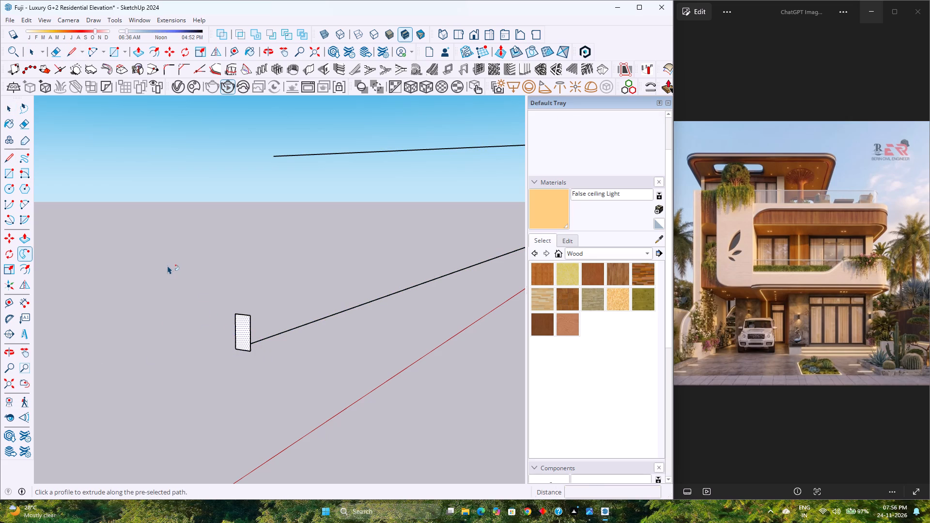
scroll(168, 265, down, 4)
scroll(168, 265, up, 3)
scroll(168, 265, down, 3)
scroll(168, 265, up, 3)
scroll(168, 265, down, 3)
scroll(168, 265, up, 3)
scroll(168, 265, down, 3)
scroll(168, 265, up, 3)
scroll(168, 265, down, 4)
scroll(168, 265, up, 4)
scroll(168, 265, down, 4)
scroll(168, 265, up, 4)
scroll(168, 265, down, 4)
scroll(168, 265, up, 4)
scroll(168, 262, down, 1)
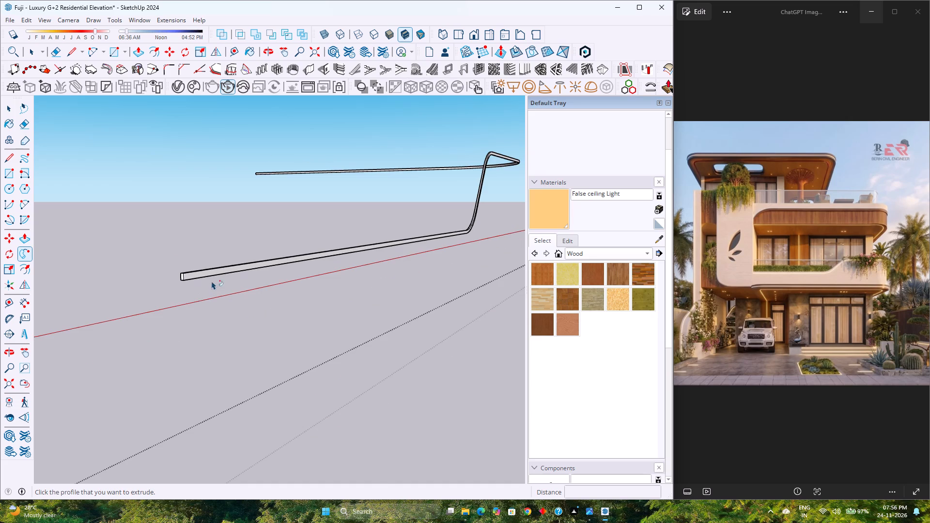
key(space)
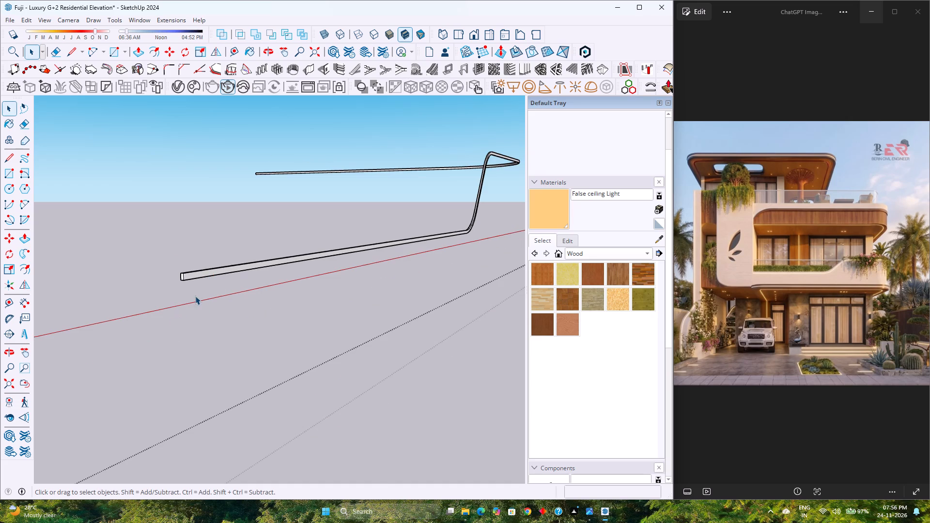
Select the complete extruded strip and make it a group.
triple_click(194, 277)
click(194, 277)
click(194, 277)
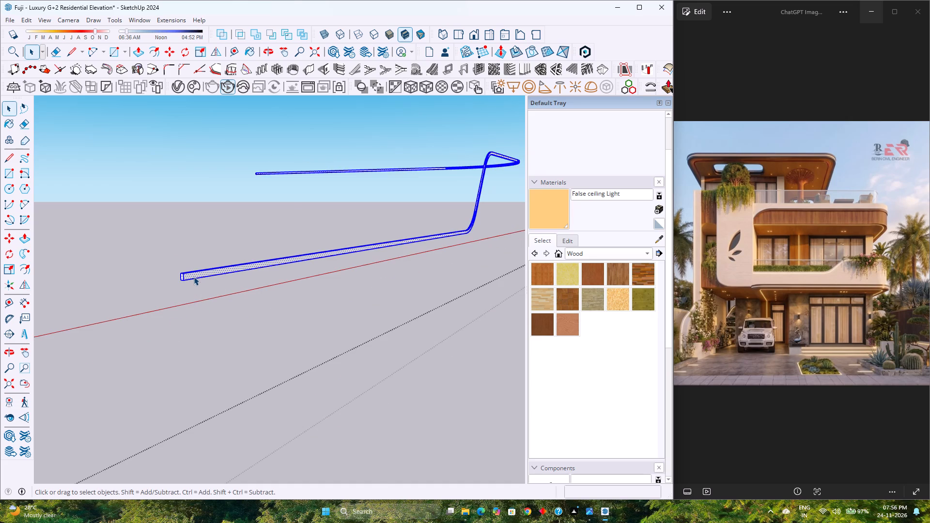
right_click(194, 277)
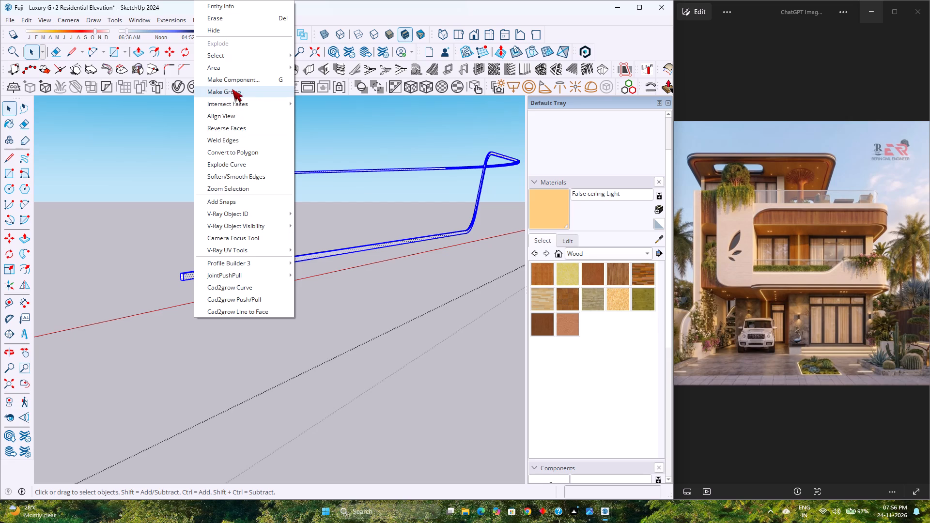
click(232, 89)
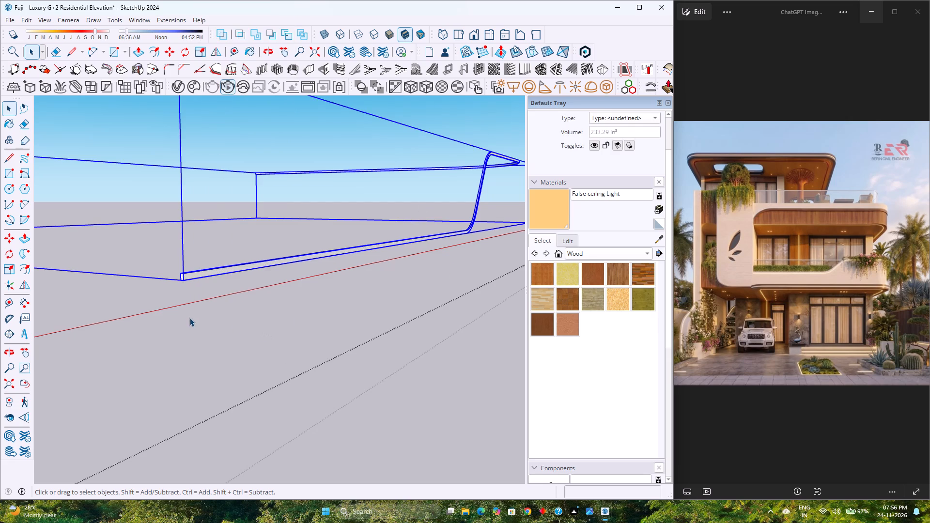
Move the strip group 27' along the red axis back to the first-floor balcony parapet.
scroll(189, 318, down, 4)
scroll(189, 182, down, 7)
middle_drag(193, 189, 177, 204)
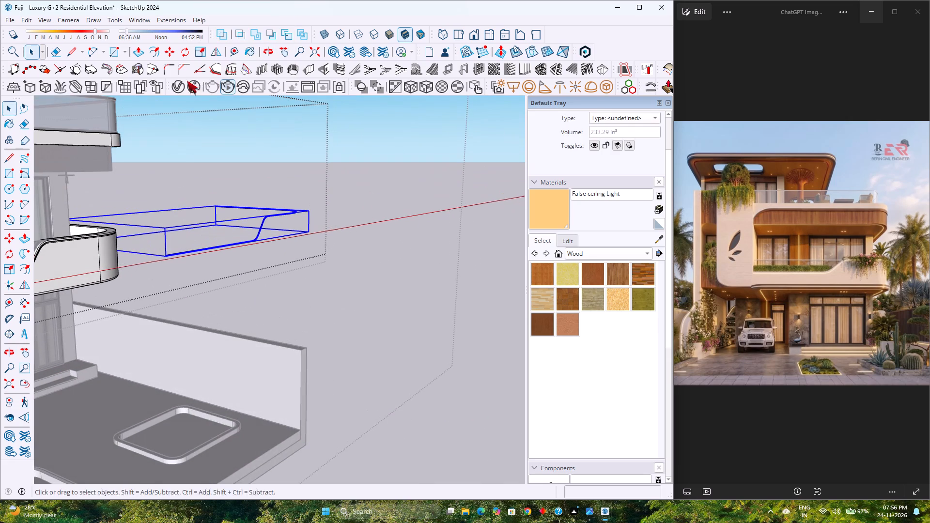
click(168, 50)
scroll(162, 261, up, 2)
click(165, 256)
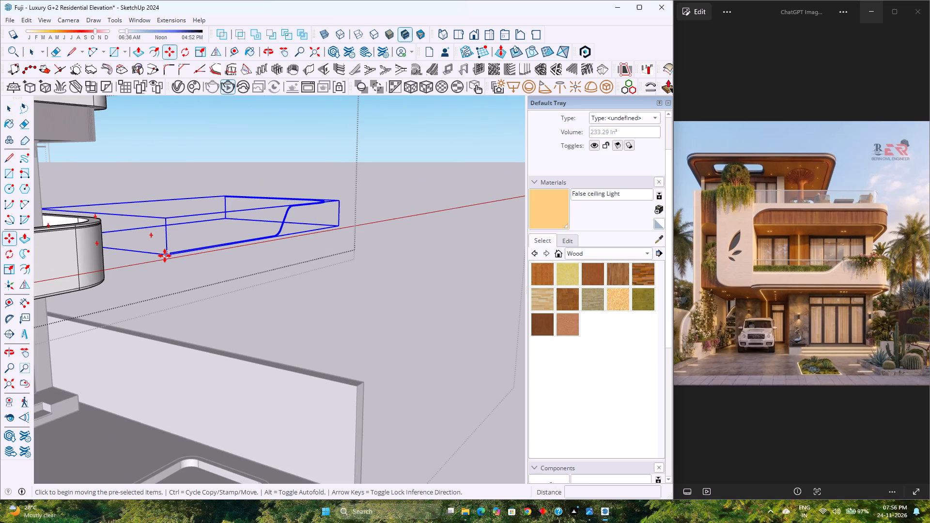
key(Right)
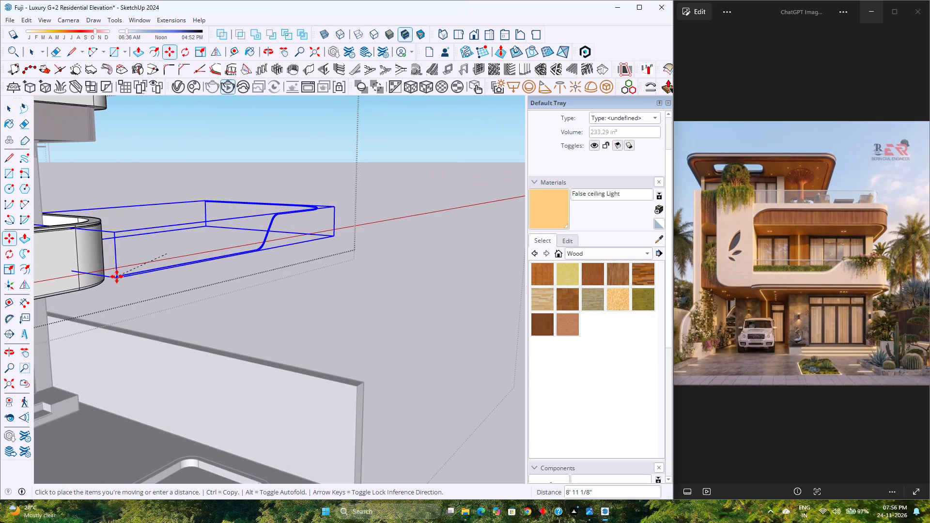
text(27')
key(Return)
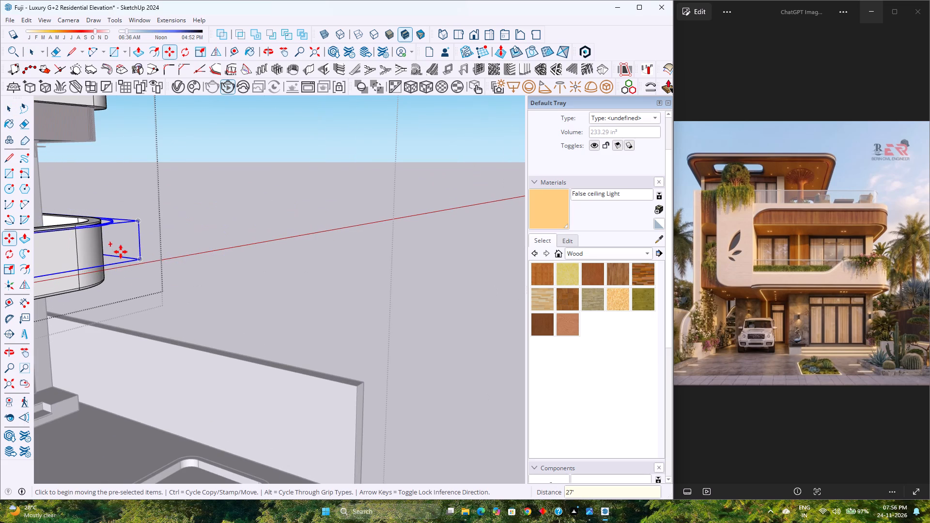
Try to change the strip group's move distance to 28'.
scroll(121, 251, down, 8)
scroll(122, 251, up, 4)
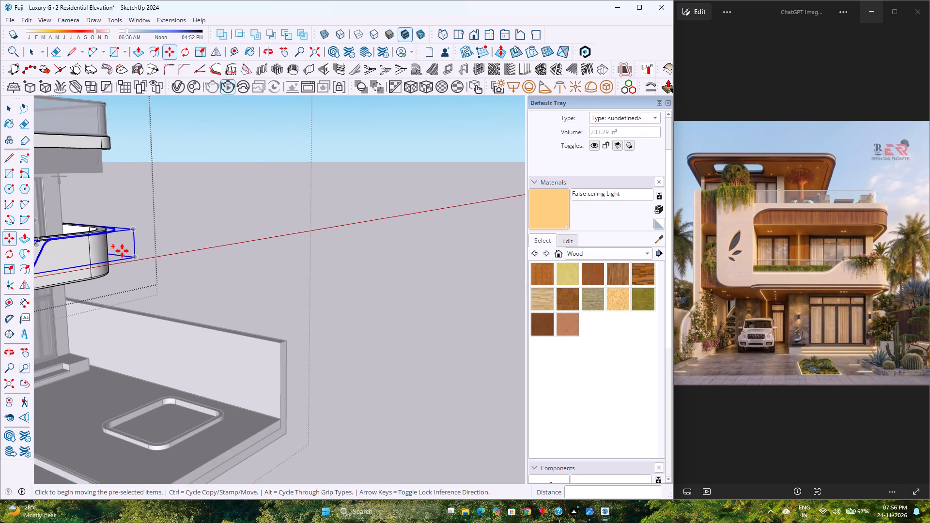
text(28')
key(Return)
Examine the strip's alignment with the first-floor balcony parapet in the front view.
scroll(139, 237, down, 12)
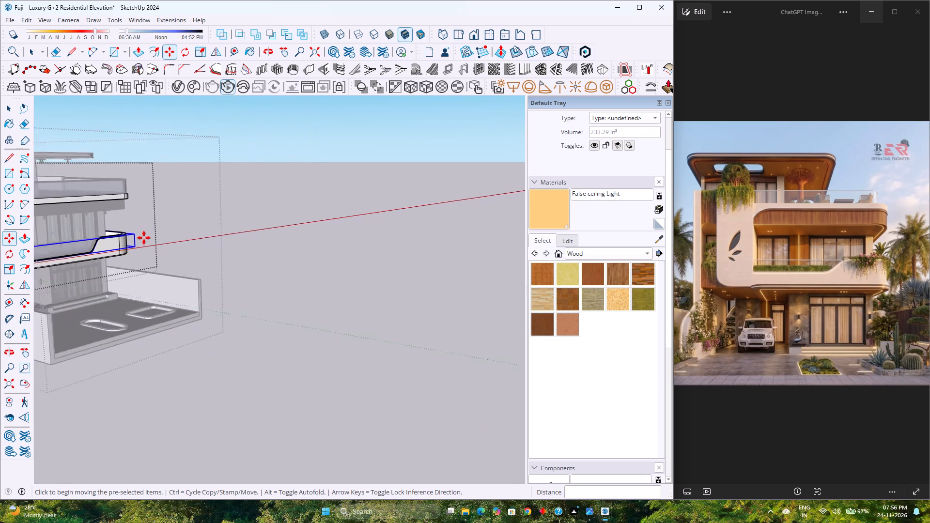
scroll(144, 238, down, 9)
scroll(75, 286, up, 2)
scroll(74, 281, down, 1)
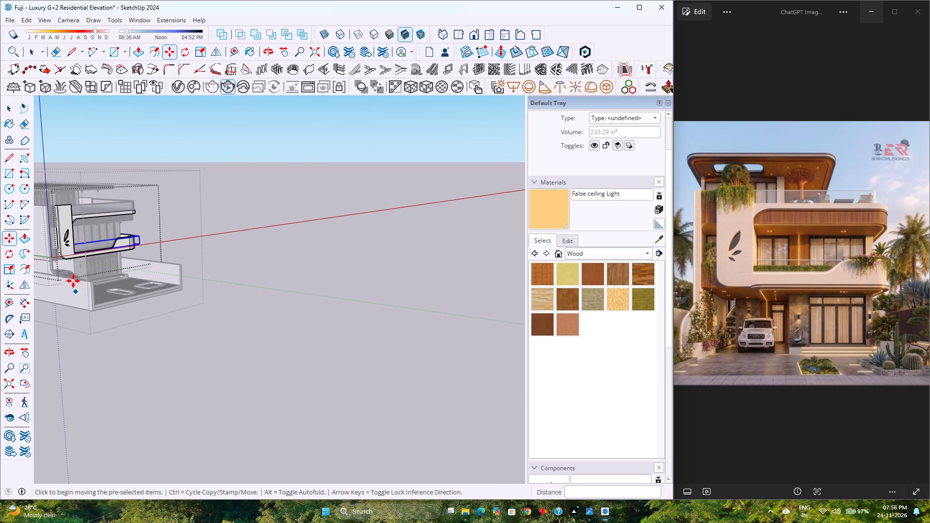
click(472, 36)
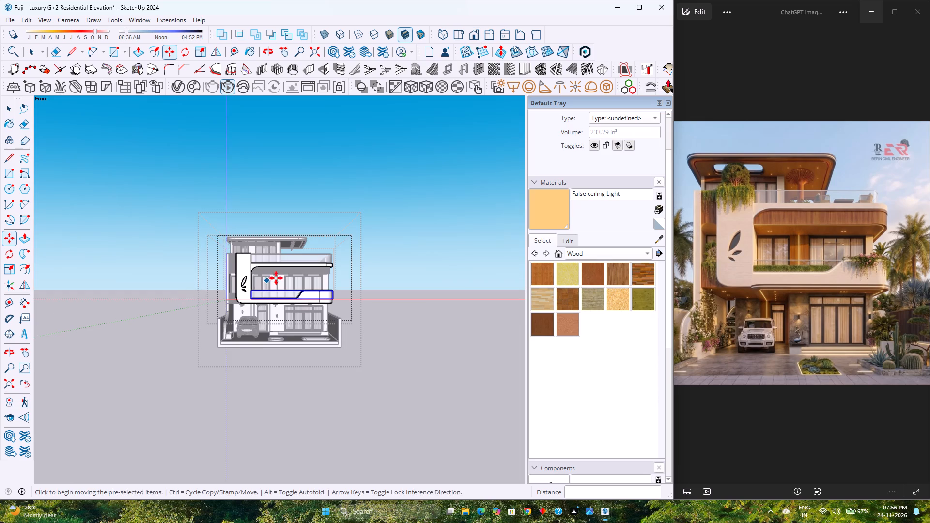
scroll(276, 278, up, 20)
scroll(276, 278, up, 11)
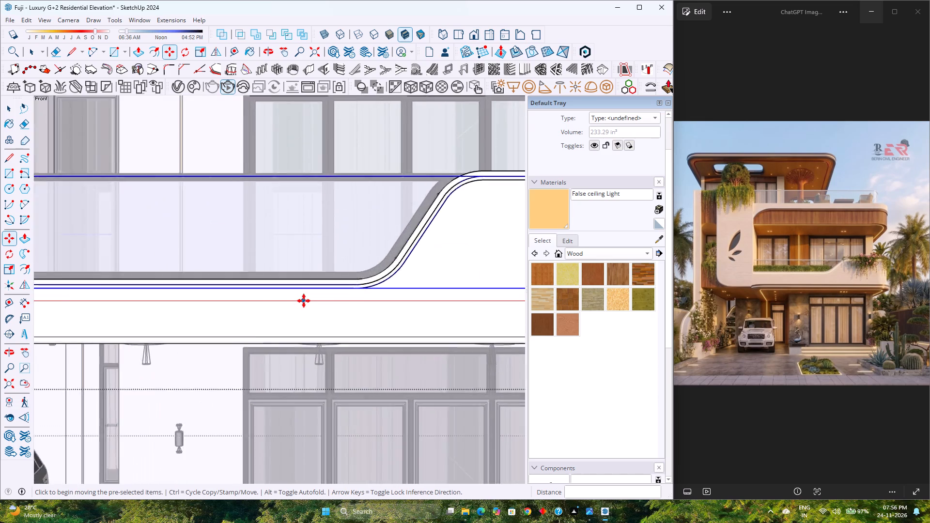
scroll(304, 301, down, 14)
key(space)
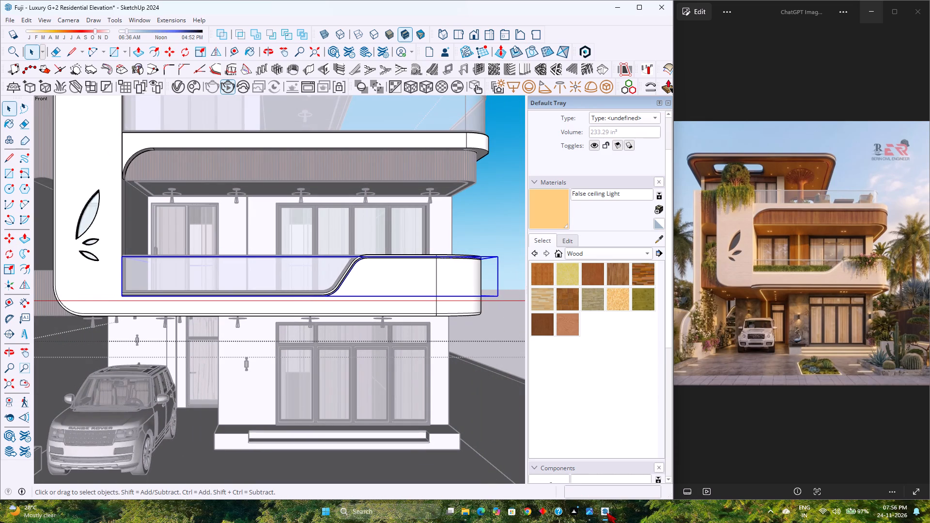
Apply the V-Ray material False ceiling Light to the selected strip group along the first-floor balcony parapet.
click(676, 463)
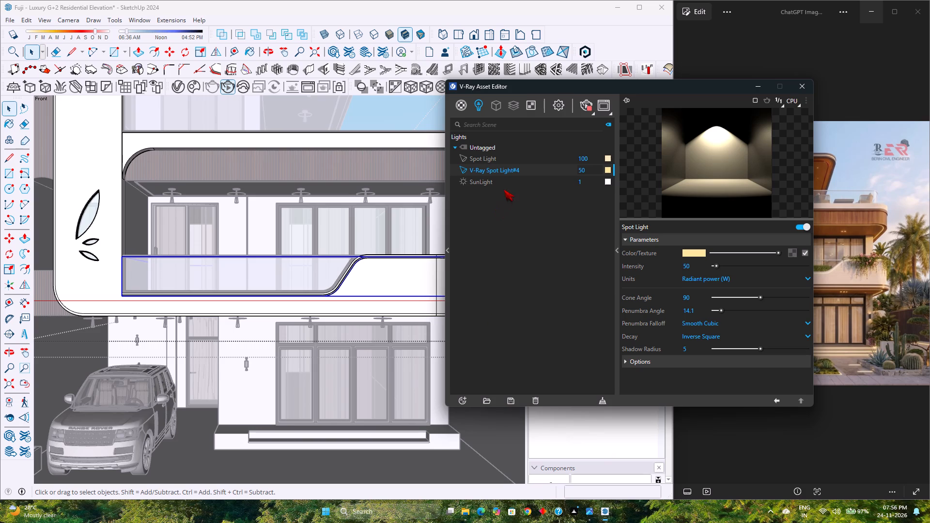
click(459, 113)
scroll(500, 306, down, 14)
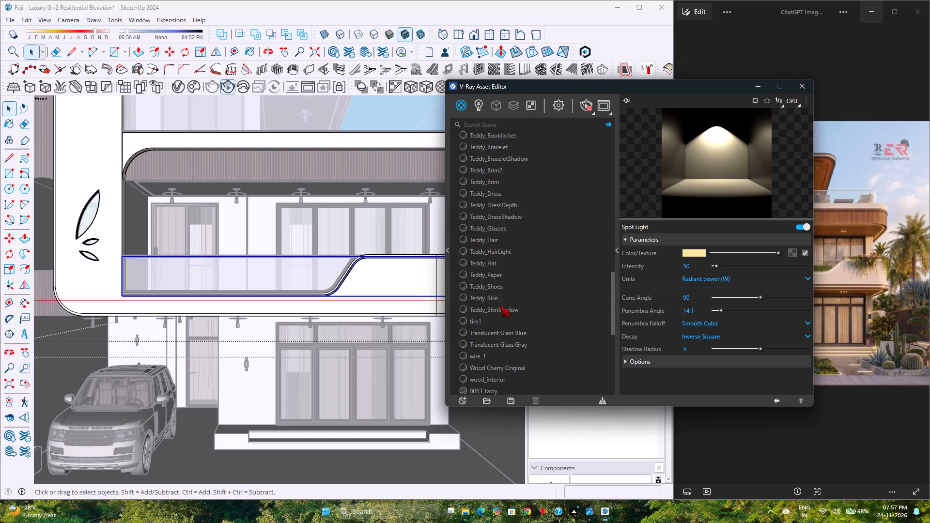
scroll(500, 306, down, 7)
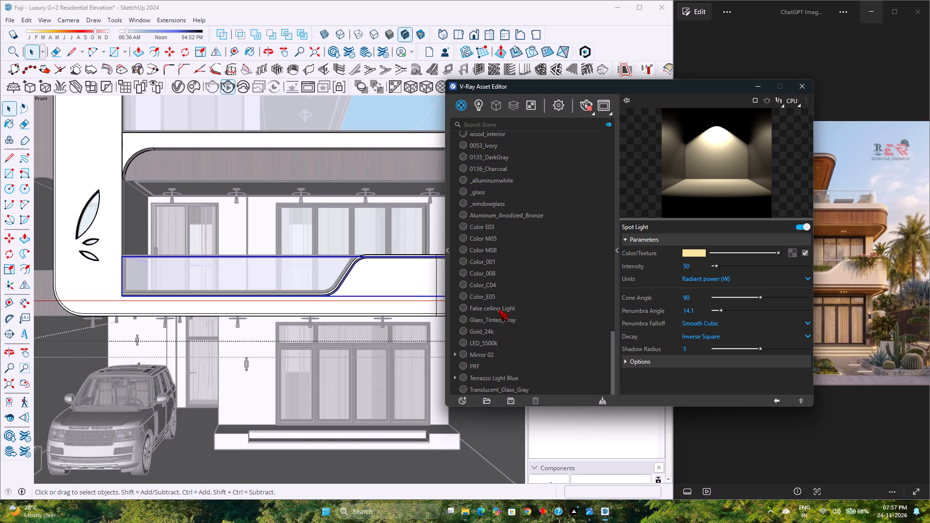
click(498, 309)
right_click(498, 309)
click(536, 200)
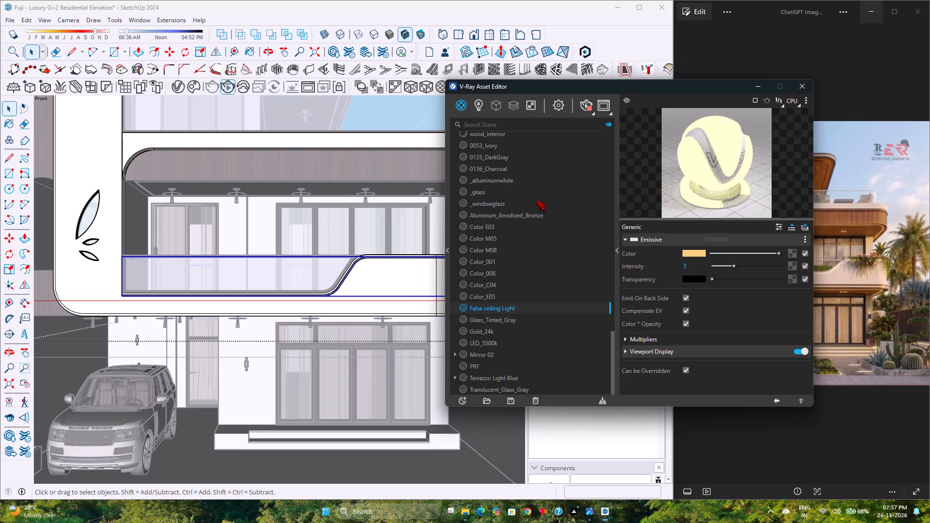
key(Escape)
scroll(341, 291, up, 2)
scroll(371, 251, up, 2)
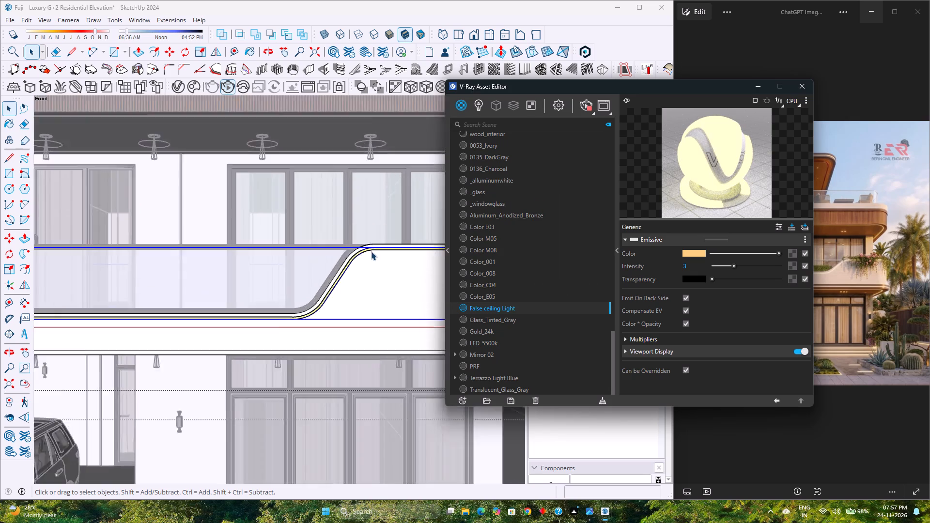
scroll(371, 251, up, 7)
scroll(328, 293, down, 3)
click(753, 85)
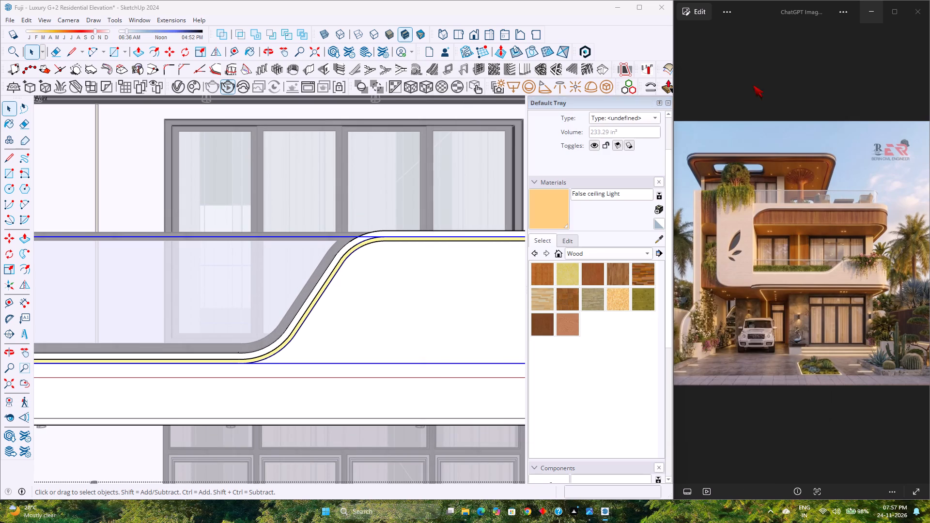
key(Escape)
Frame the whole house in the front view and examine its lighting in the live render in the V-Ray Frame Buffer.
scroll(339, 335, down, 19)
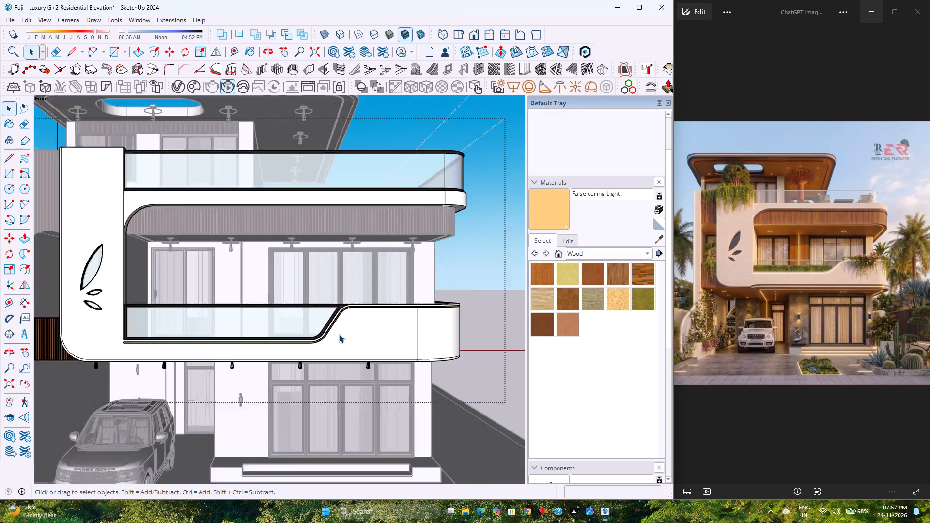
scroll(339, 334, down, 5)
key(Escape)
click(468, 167)
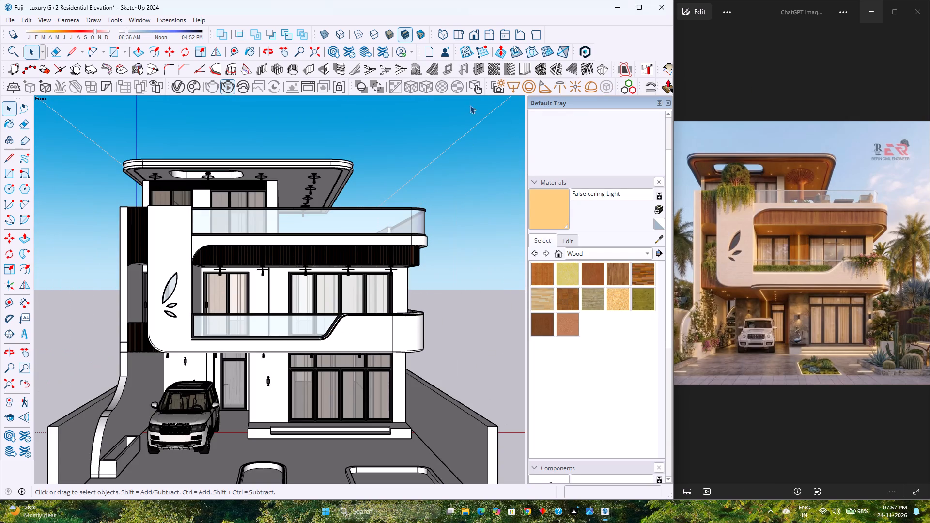
click(470, 36)
click(12, 384)
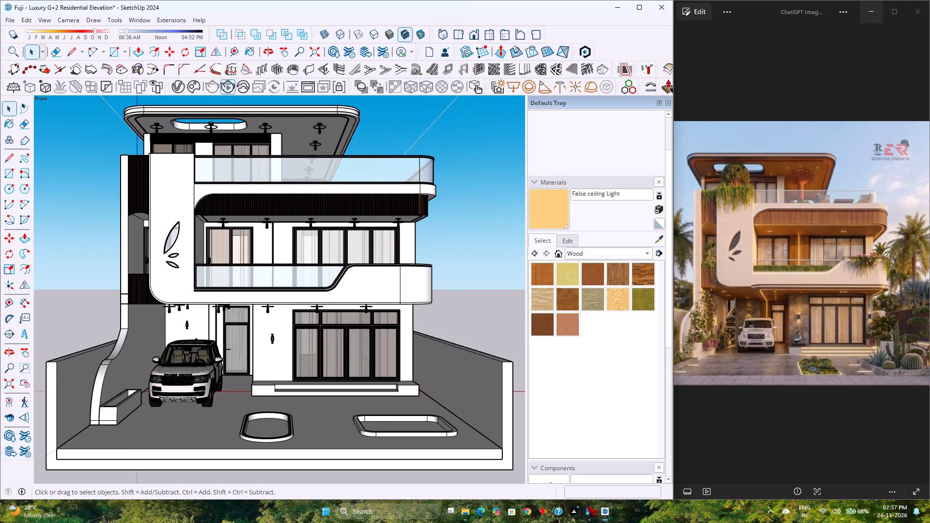
click(631, 463)
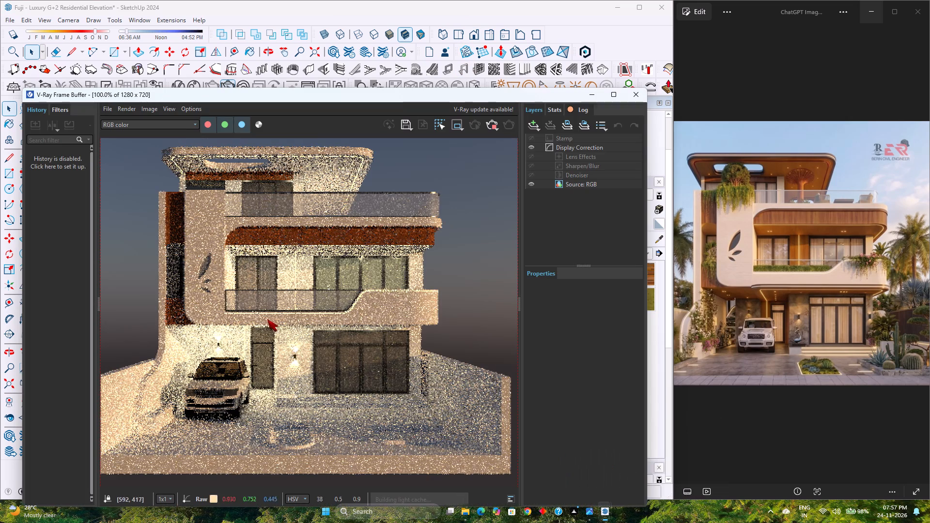
scroll(263, 303, down, 2)
scroll(274, 318, up, 1)
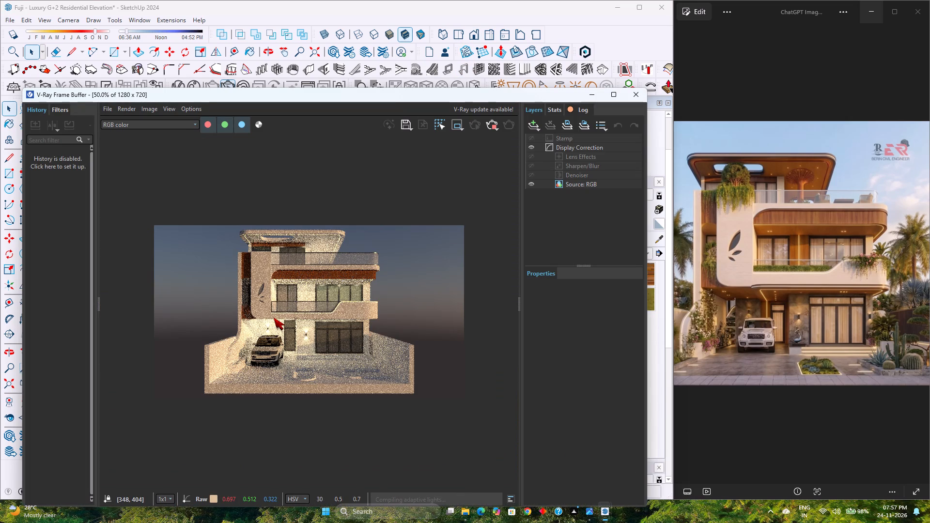
scroll(274, 319, down, 2)
scroll(274, 319, up, 2)
scroll(274, 319, down, 2)
scroll(274, 319, up, 3)
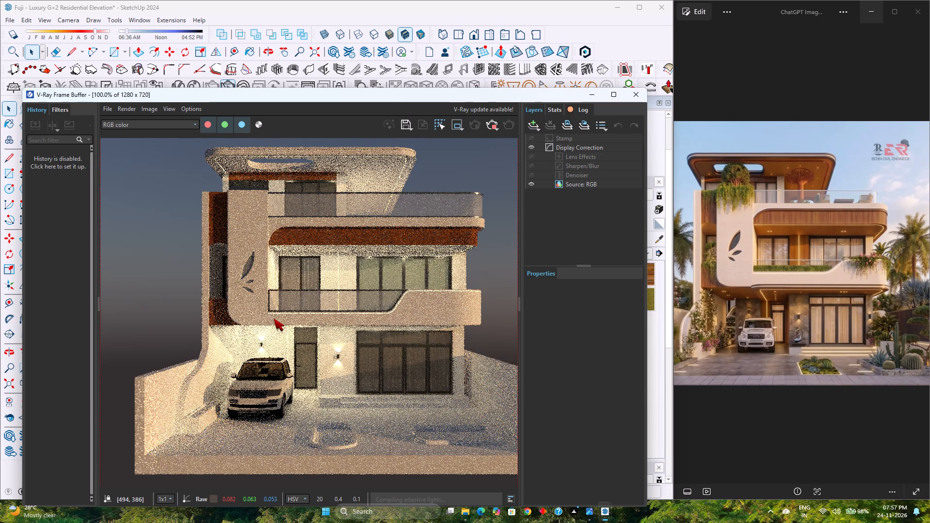
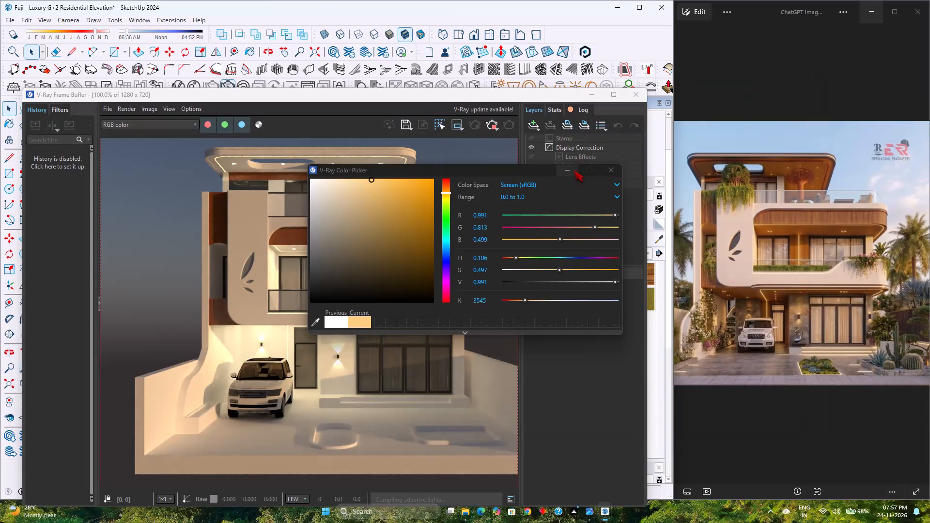
Apply the V-Ray material False ceiling Light to the strip group around the rim of the oval planter in the forecourt.
click(618, 174)
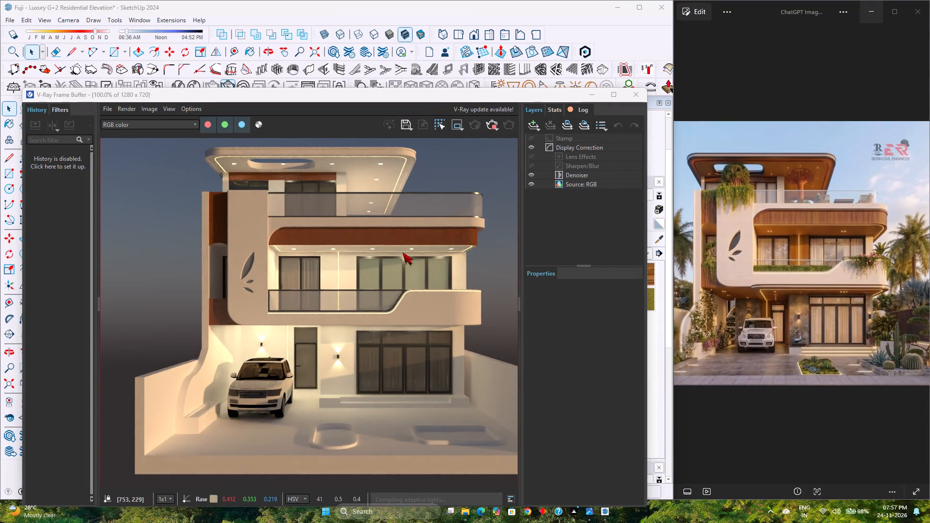
click(580, 95)
scroll(348, 308, down, 2)
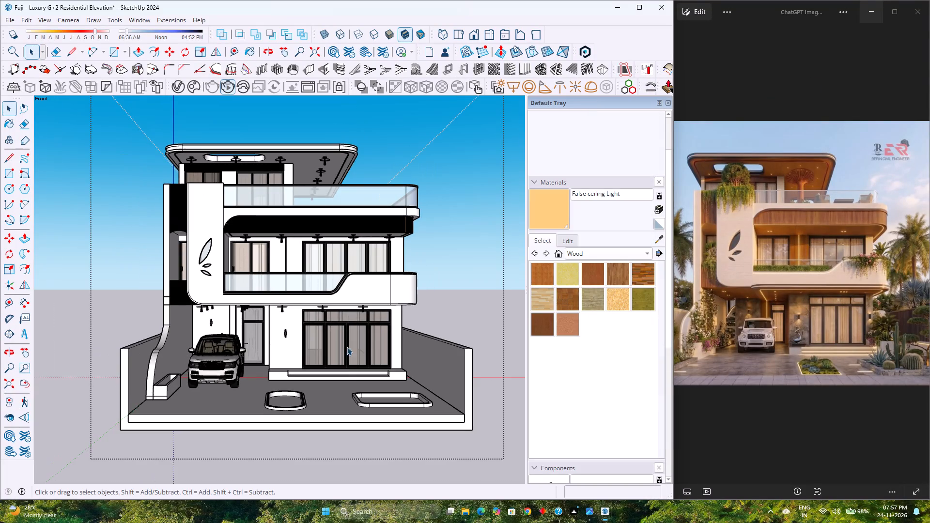
middle_drag(348, 377, 349, 431)
scroll(297, 462, up, 7)
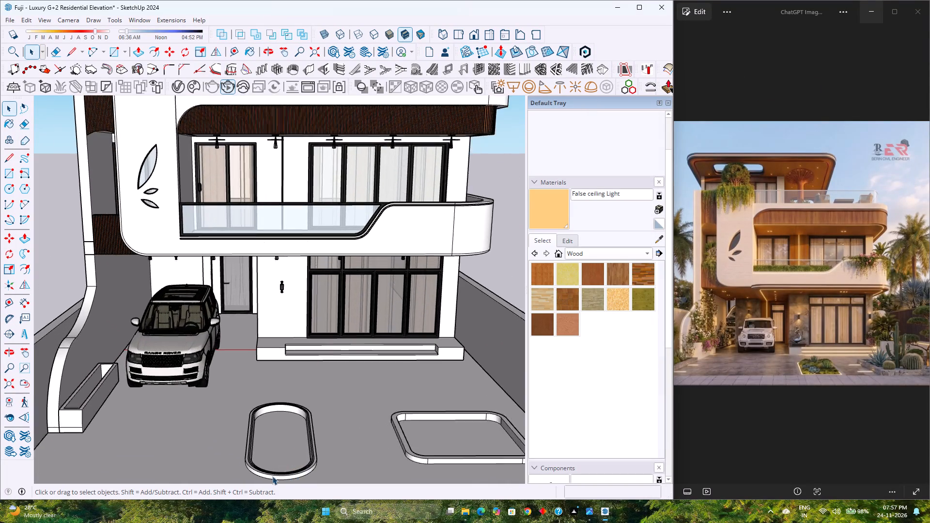
scroll(270, 476, up, 11)
scroll(233, 436, up, 2)
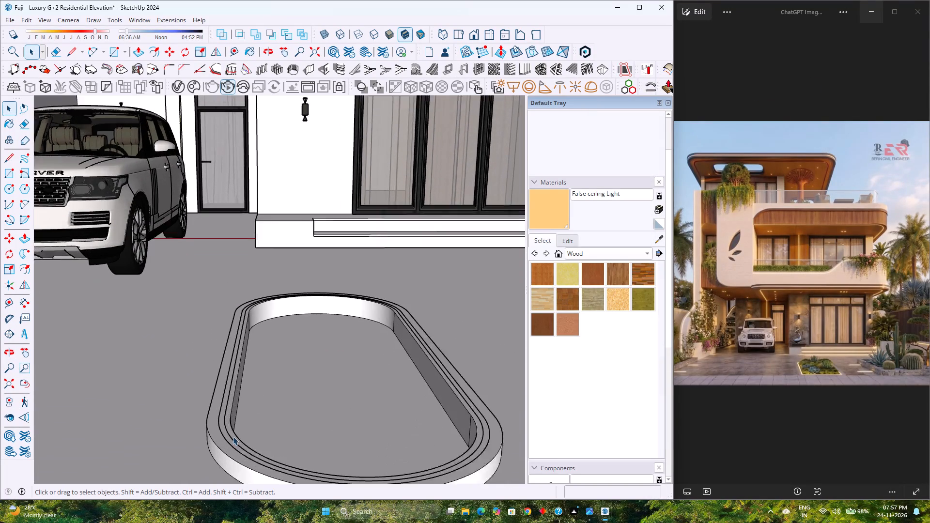
scroll(233, 436, up, 10)
double_click(216, 432)
scroll(216, 432, up, 3)
click(216, 432)
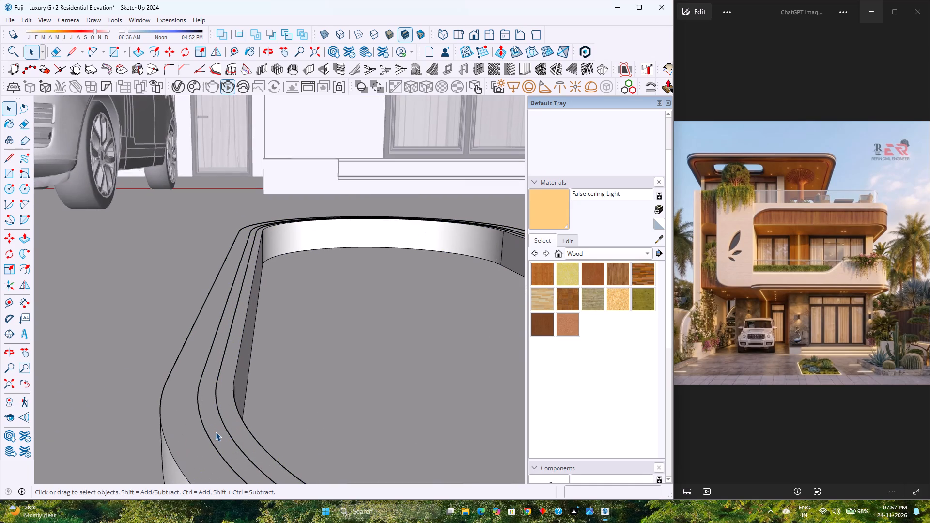
click(216, 432)
key(grave)
key(Escape)
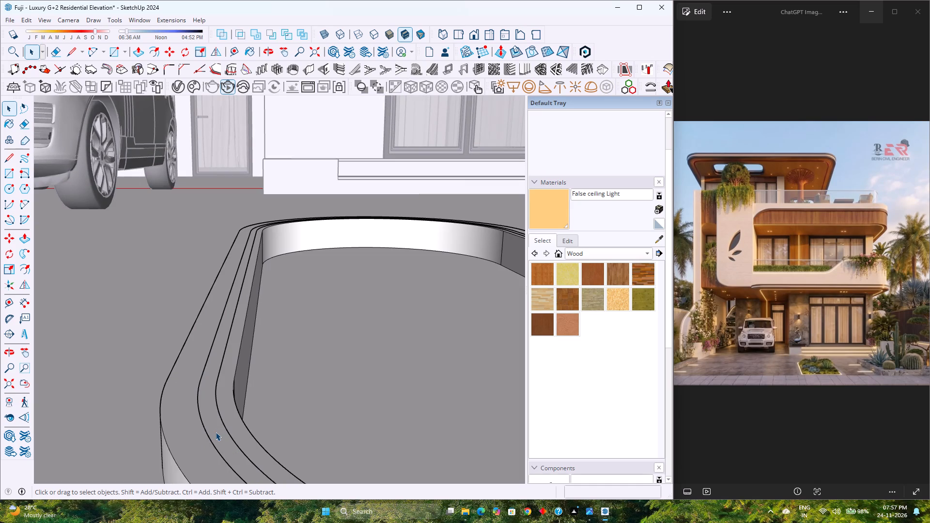
click(216, 432)
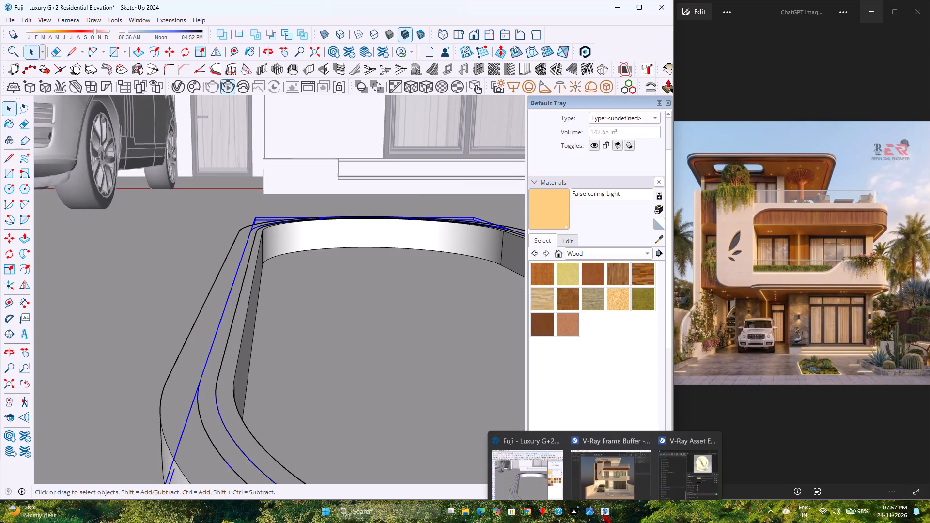
click(684, 482)
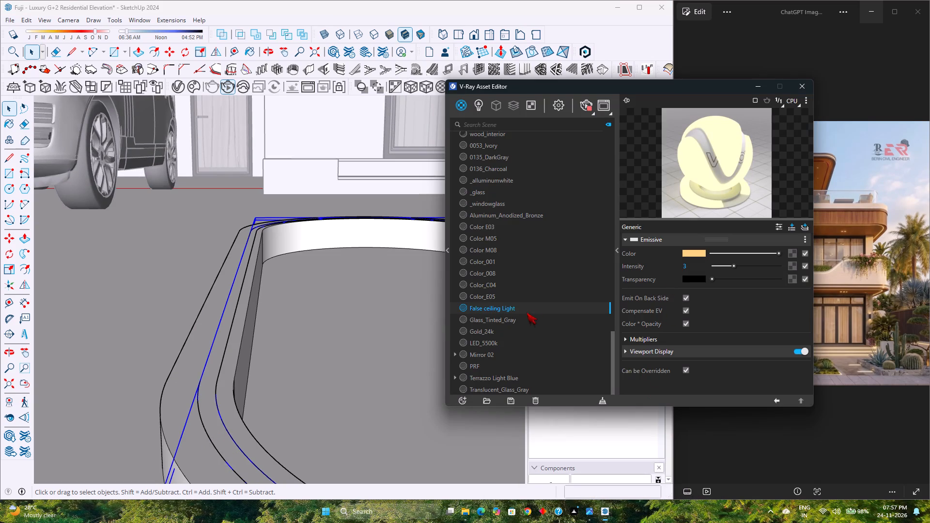
right_click(527, 311)
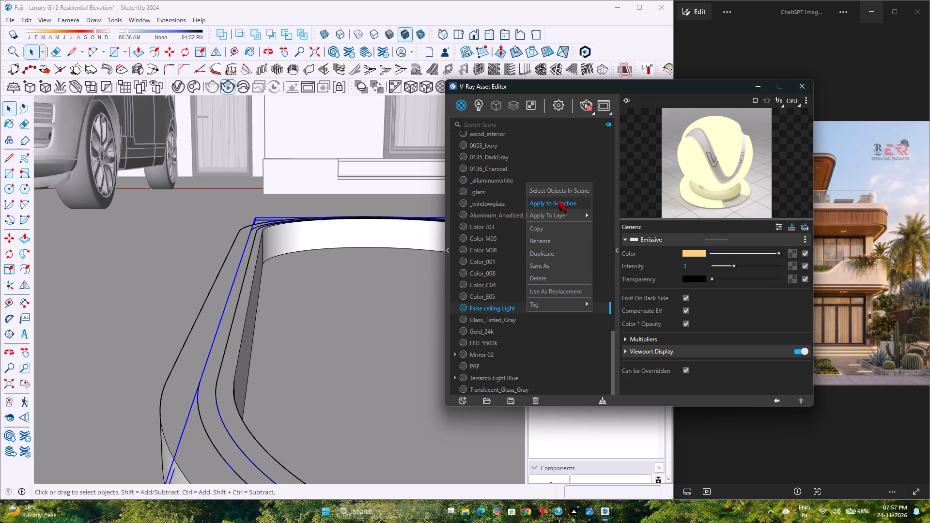
click(557, 200)
key(Escape)
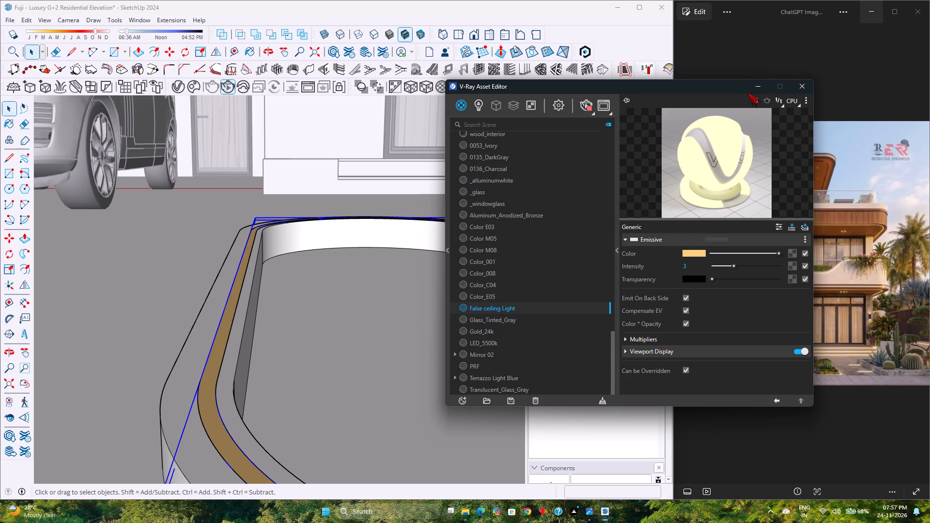
click(754, 88)
scroll(416, 300, down, 8)
triple_click(404, 302)
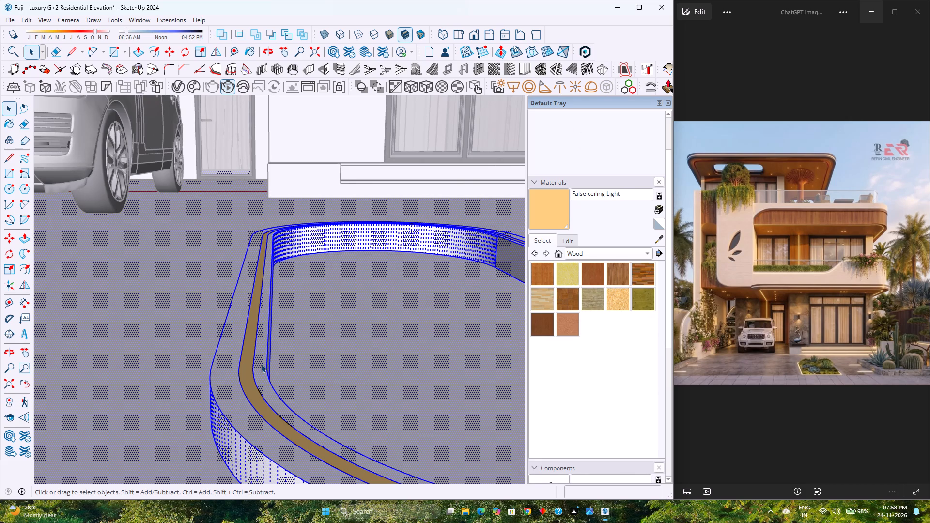
scroll(261, 364, down, 7)
scroll(260, 363, down, 14)
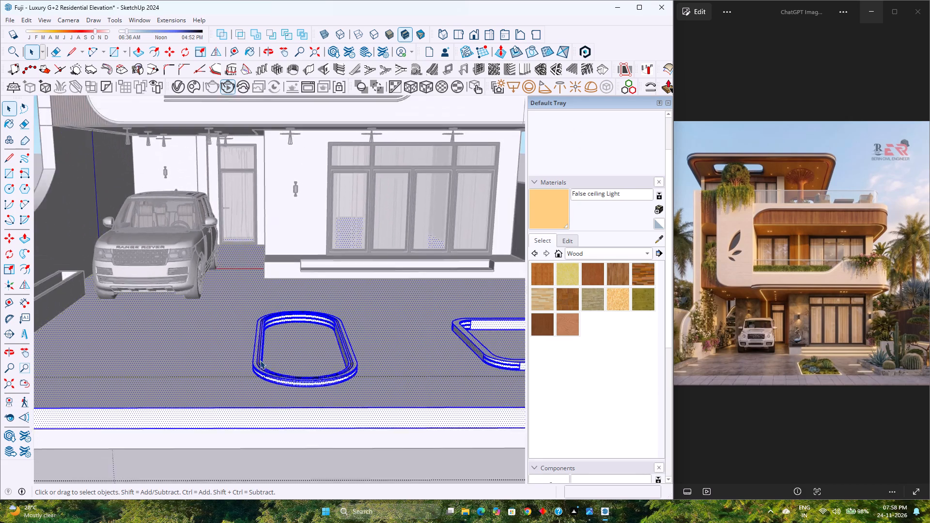
scroll(260, 360, down, 18)
click(434, 250)
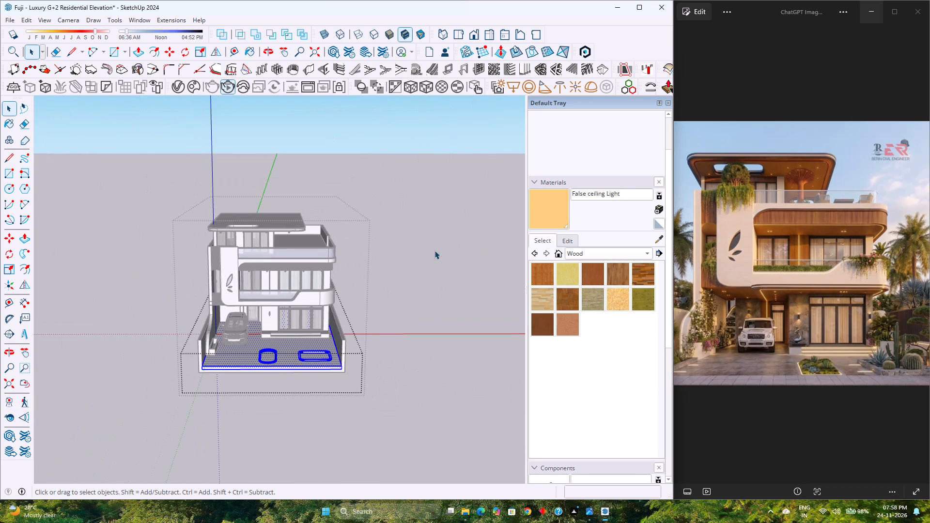
Paint the front facade frame group with the Asian Paints Whites colour 0027 AP L140 CRUSHED ICE.
click(478, 40)
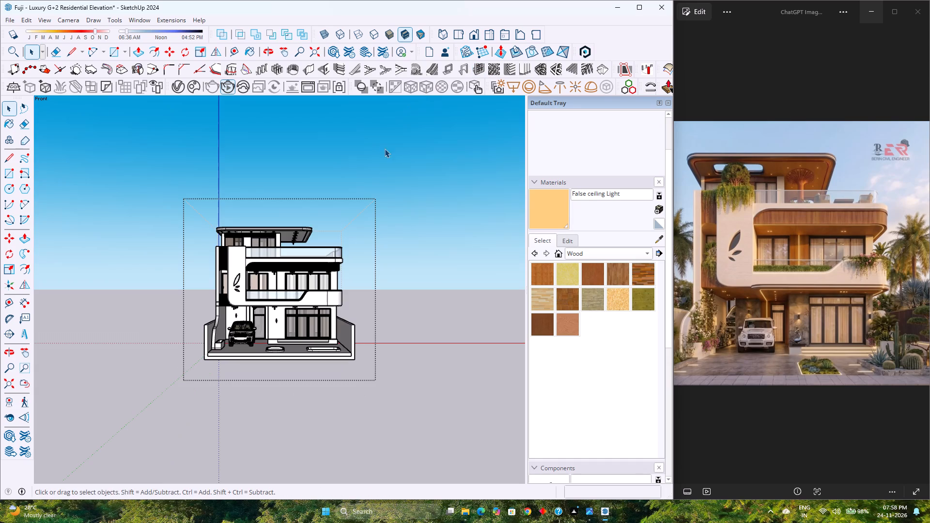
scroll(106, 322, up, 3)
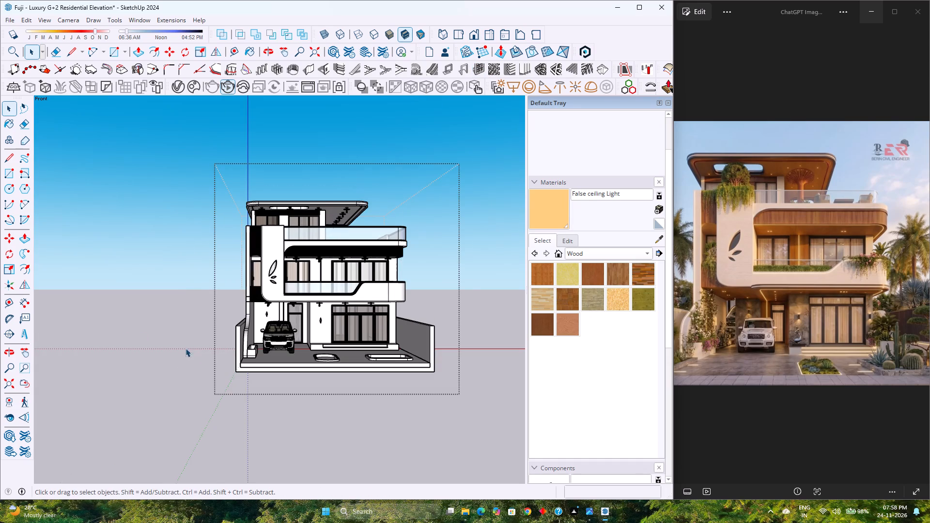
scroll(228, 266, up, 4)
scroll(290, 240, up, 7)
middle_drag(281, 383, 270, 383)
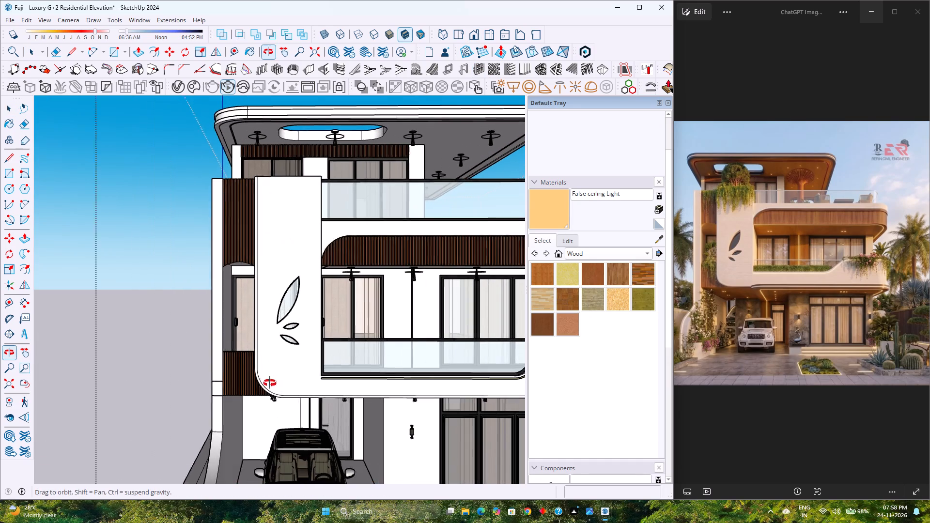
middle_drag(270, 383, 213, 400)
middle_click(213, 400)
scroll(211, 384, down, 3)
scroll(217, 335, up, 2)
double_click(213, 286)
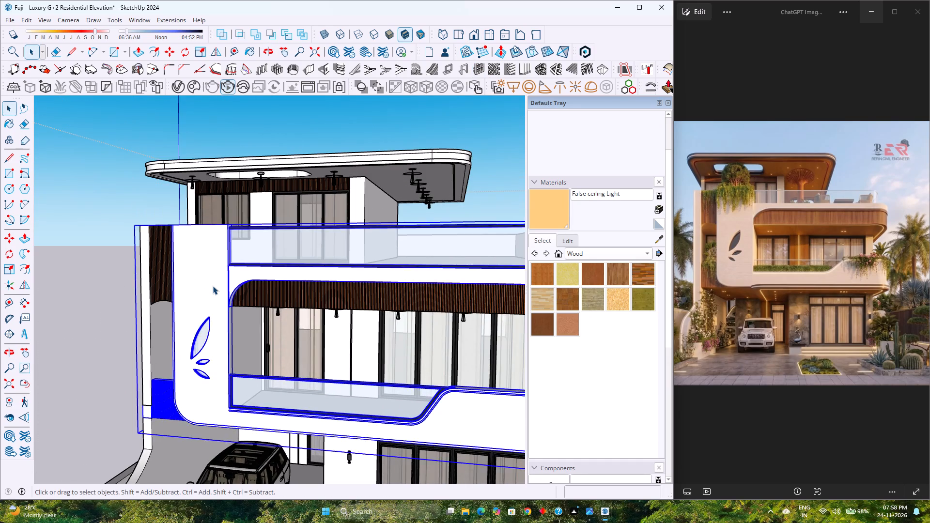
scroll(213, 286, up, 4)
scroll(212, 286, down, 8)
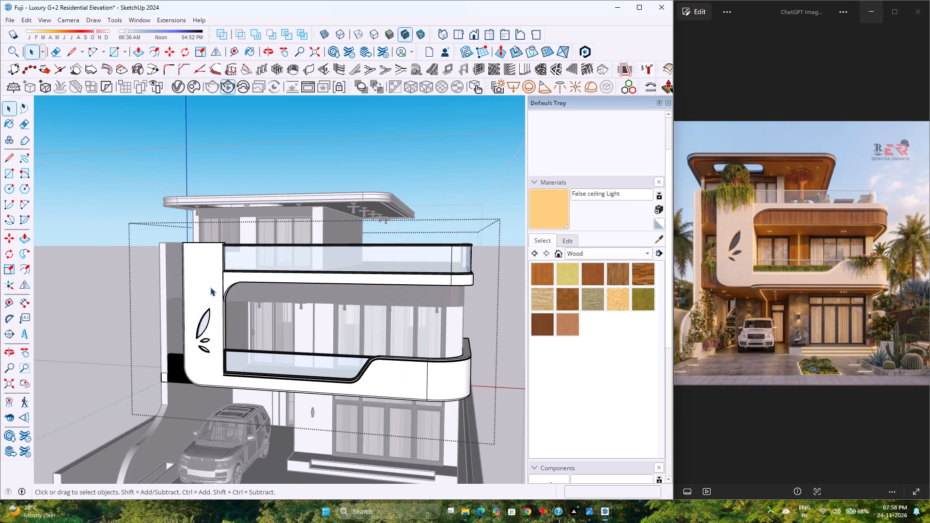
key(Escape)
scroll(210, 287, up, 3)
scroll(220, 349, up, 2)
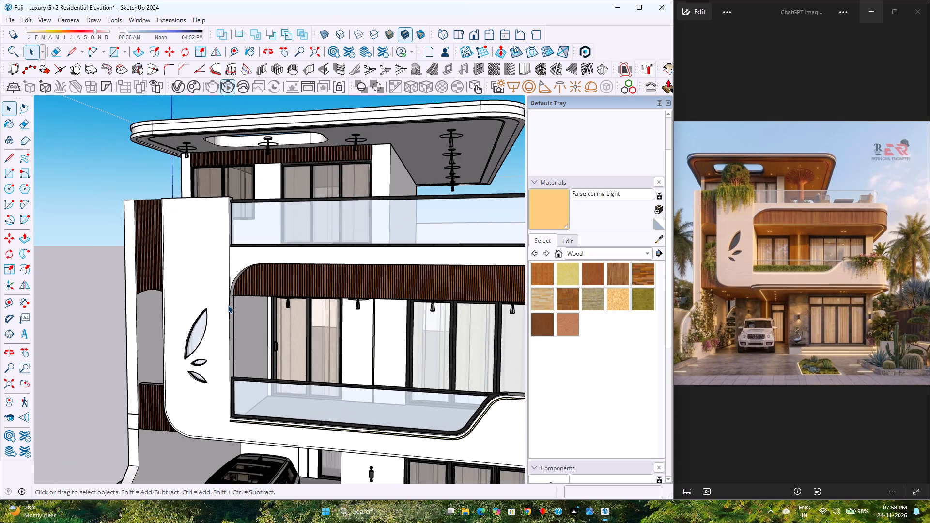
click(228, 304)
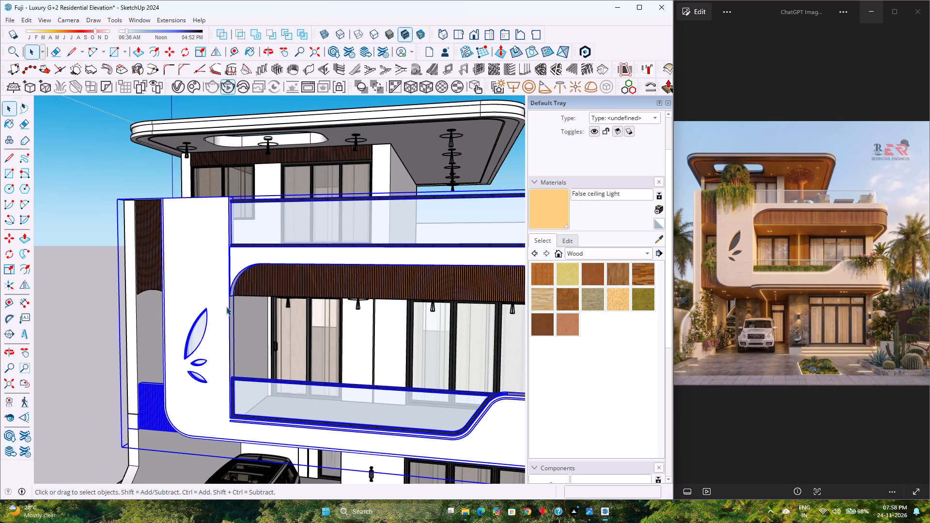
click(619, 253)
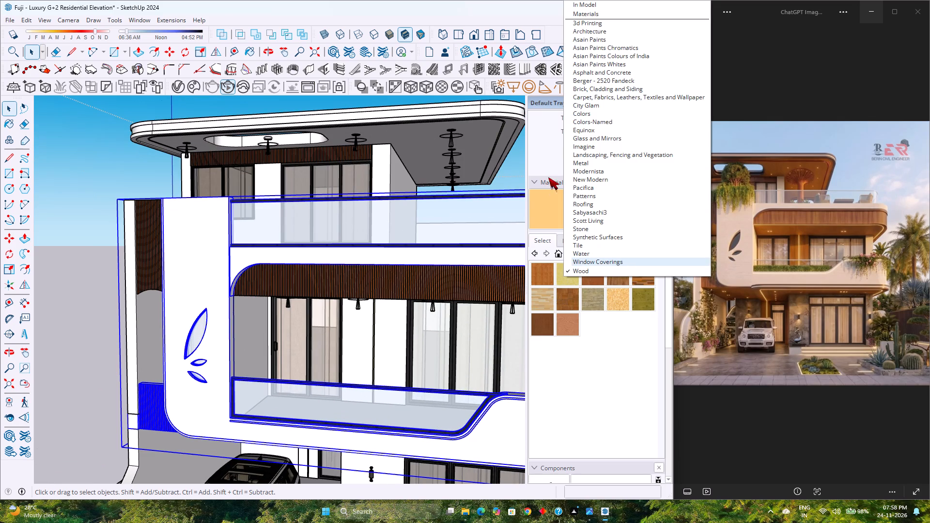
click(633, 69)
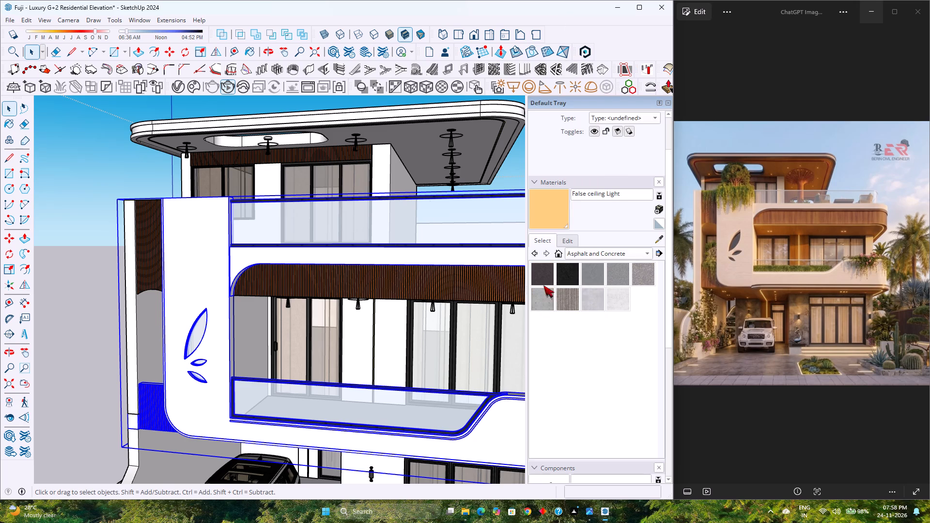
click(596, 257)
click(597, 245)
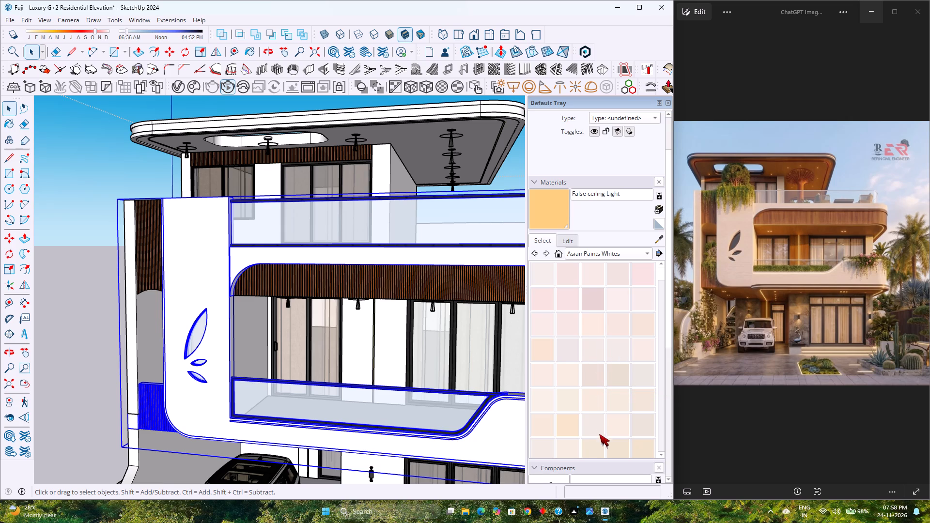
scroll(593, 426, up, 1)
click(569, 404)
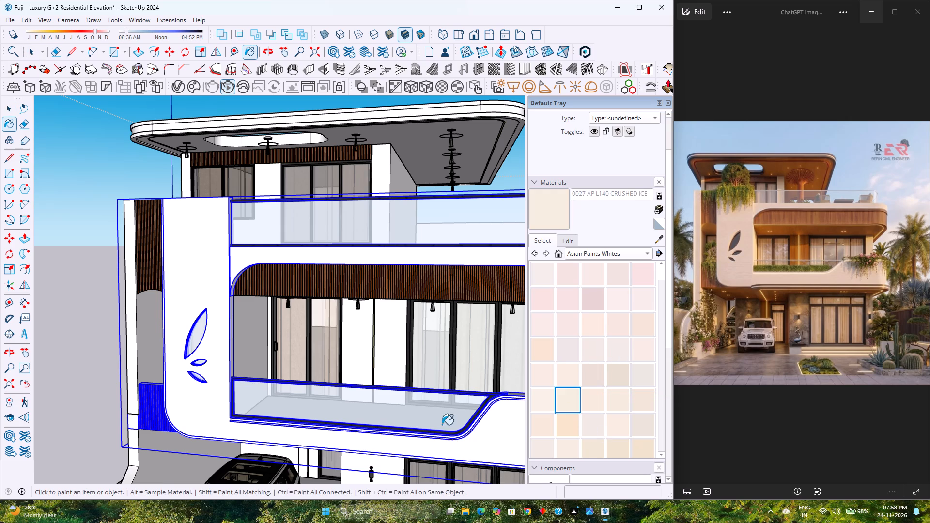
click(420, 445)
scroll(261, 314, up, 4)
scroll(261, 314, down, 1)
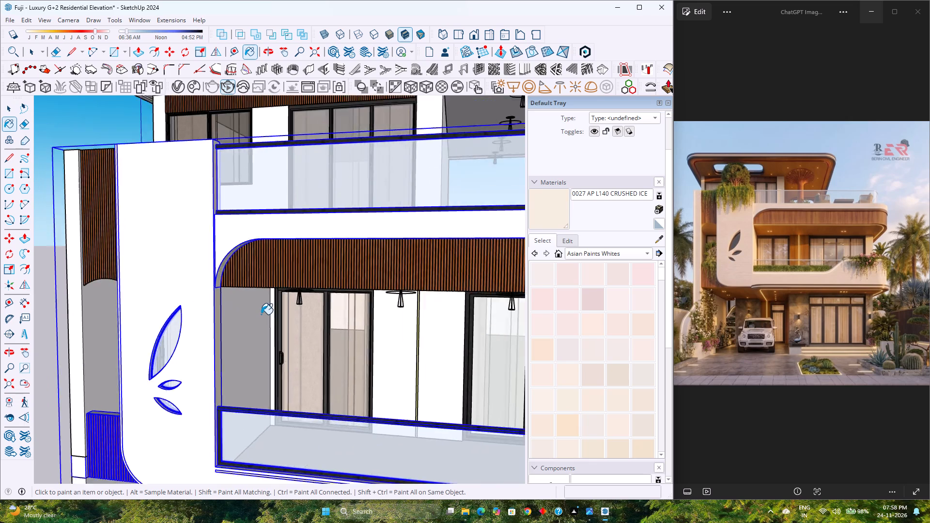
scroll(261, 314, down, 2)
key(space)
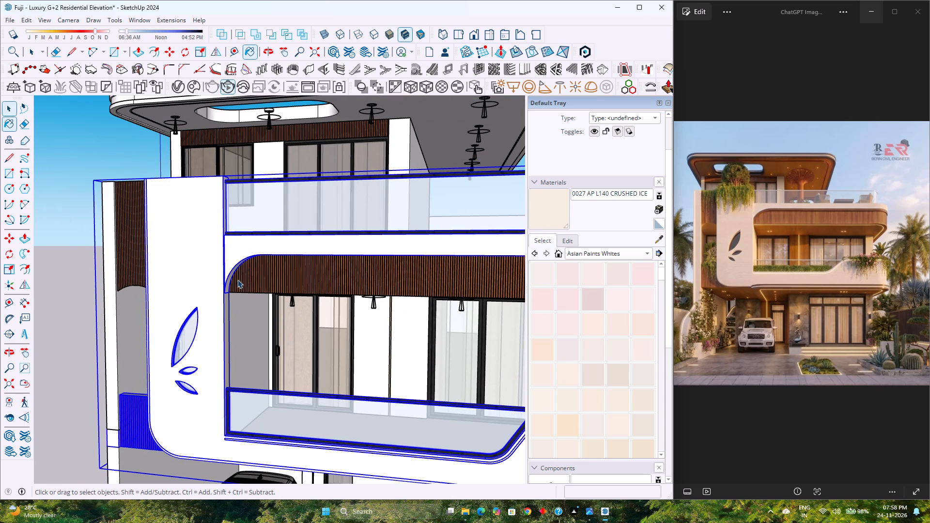
key(Escape)
scroll(221, 281, down, 2)
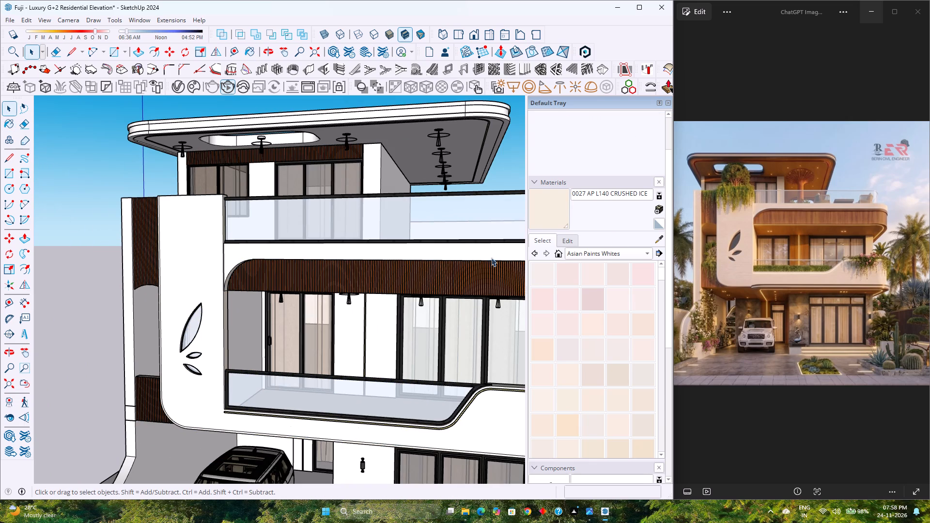
Paint the ground-floor front wall beside the large window, behind the wall lamp, with the Stone material Carrera Marble.
click(620, 252)
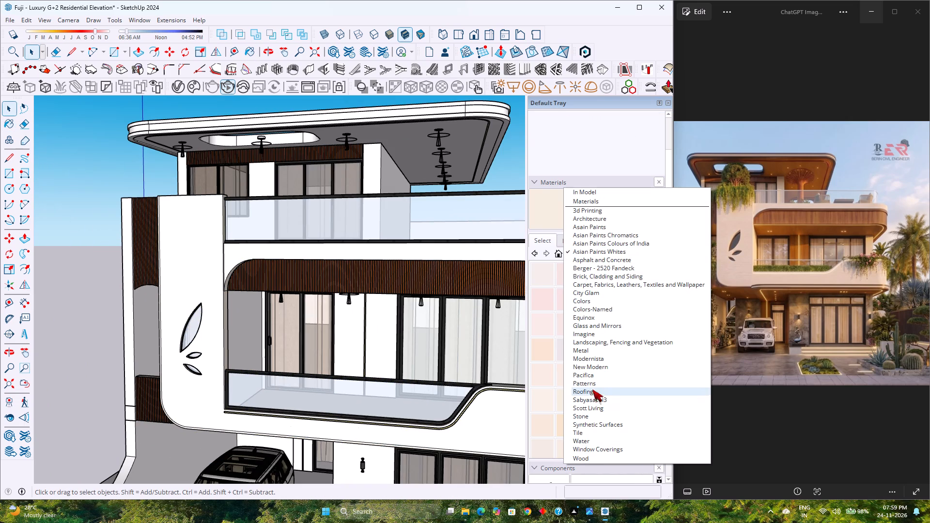
click(595, 415)
scroll(418, 336, down, 4)
double_click(391, 451)
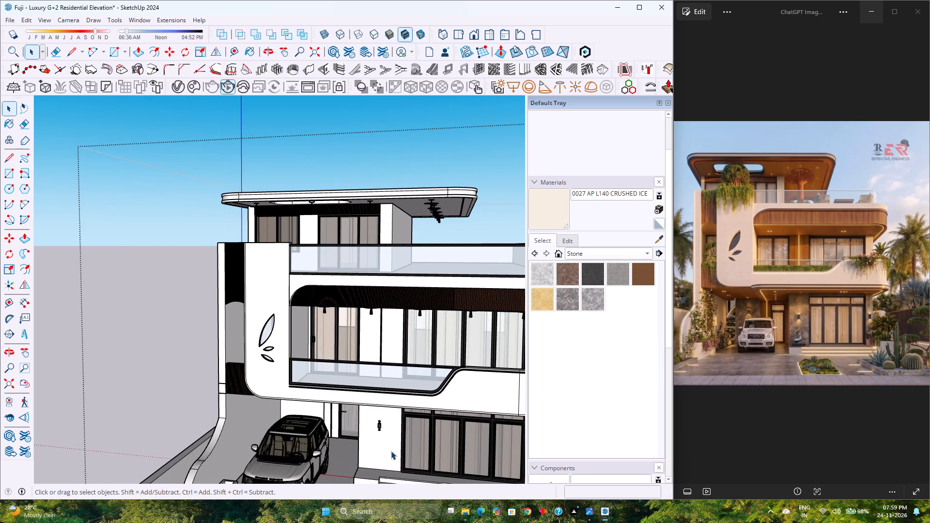
scroll(390, 451, up, 5)
middle_drag(390, 451, 405, 404)
middle_click(405, 403)
double_click(407, 399)
scroll(407, 399, up, 3)
click(407, 399)
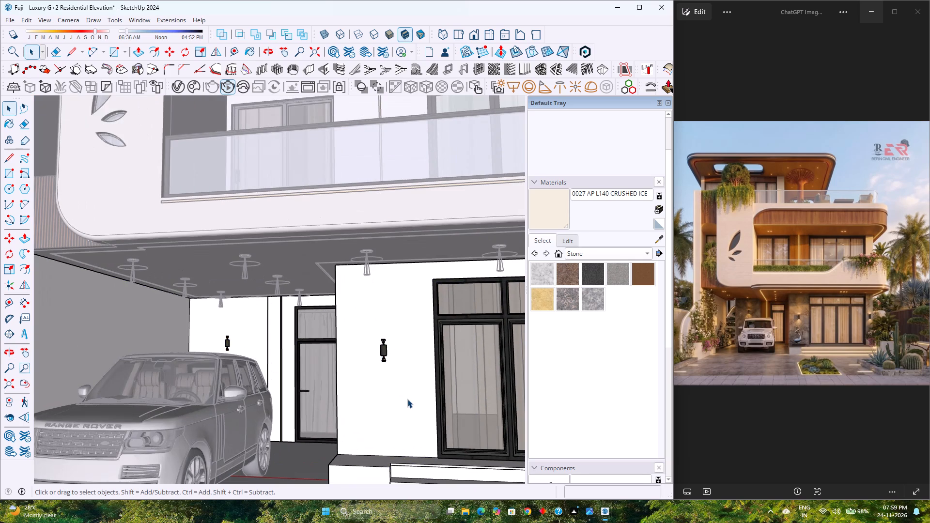
click(541, 273)
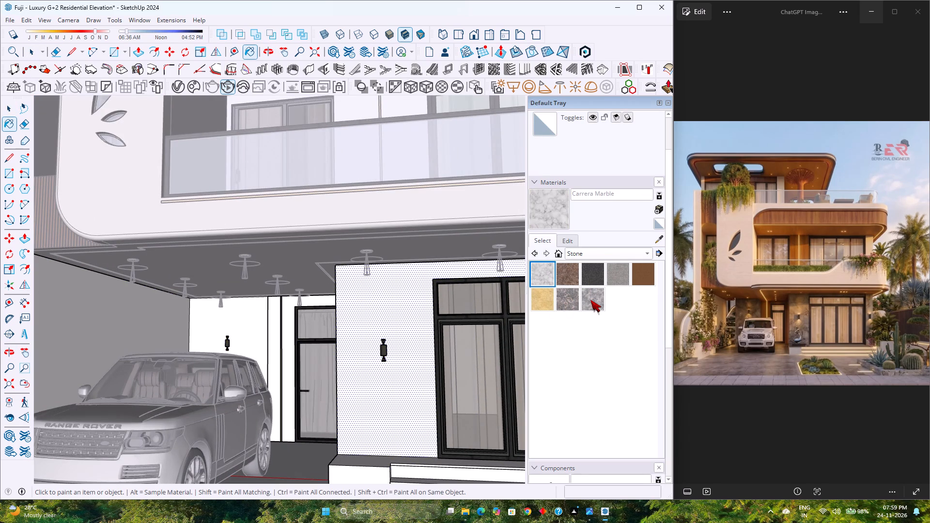
click(423, 387)
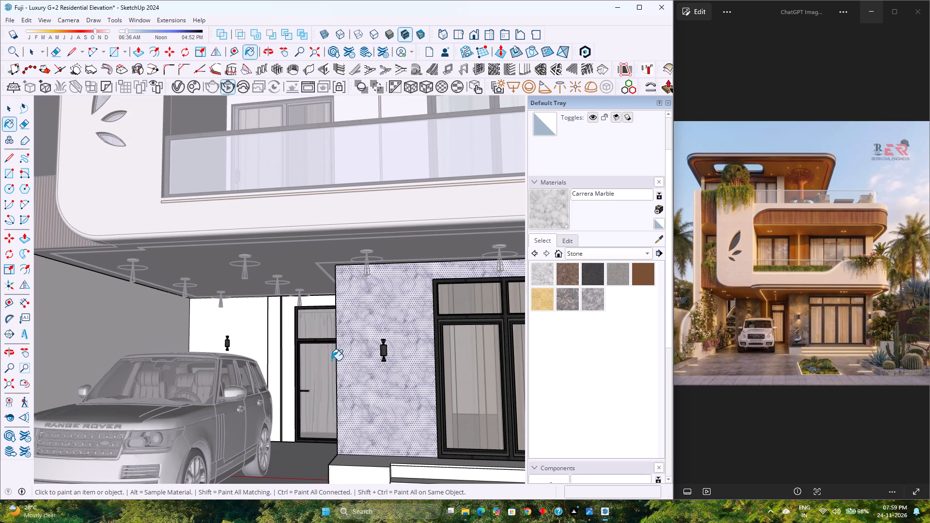
Paint the car porch's side wall and the back wall around the door with Carrera Marble.
scroll(305, 353, up, 2)
middle_drag(305, 352, 368, 353)
click(461, 330)
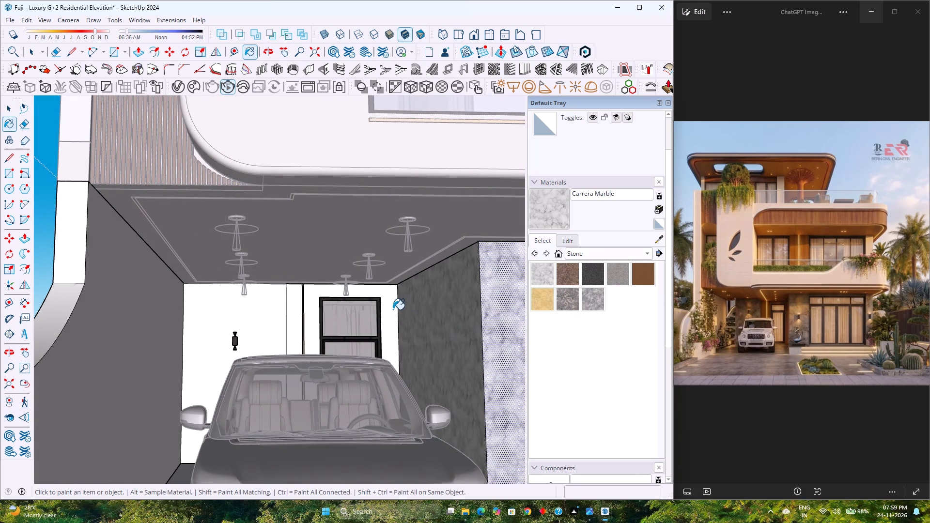
click(393, 309)
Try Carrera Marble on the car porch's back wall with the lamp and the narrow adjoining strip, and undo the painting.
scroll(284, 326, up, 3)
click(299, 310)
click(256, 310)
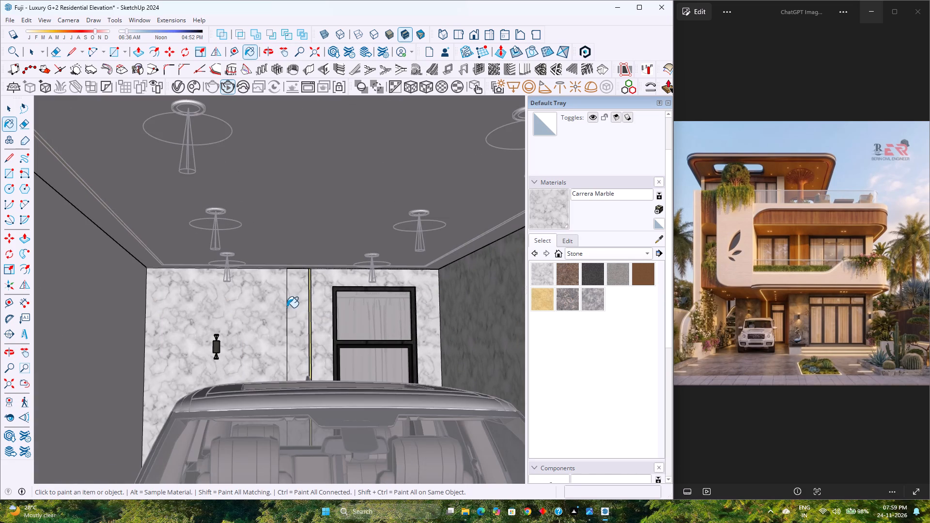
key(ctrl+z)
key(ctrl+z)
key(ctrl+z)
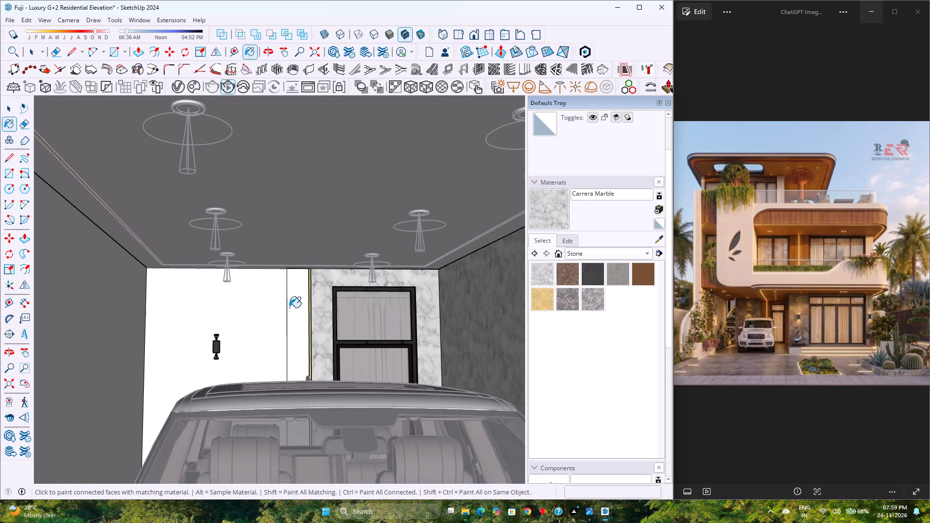
Paint the car porch's back wall behind the wall lamp with Carrera Marble.
click(252, 320)
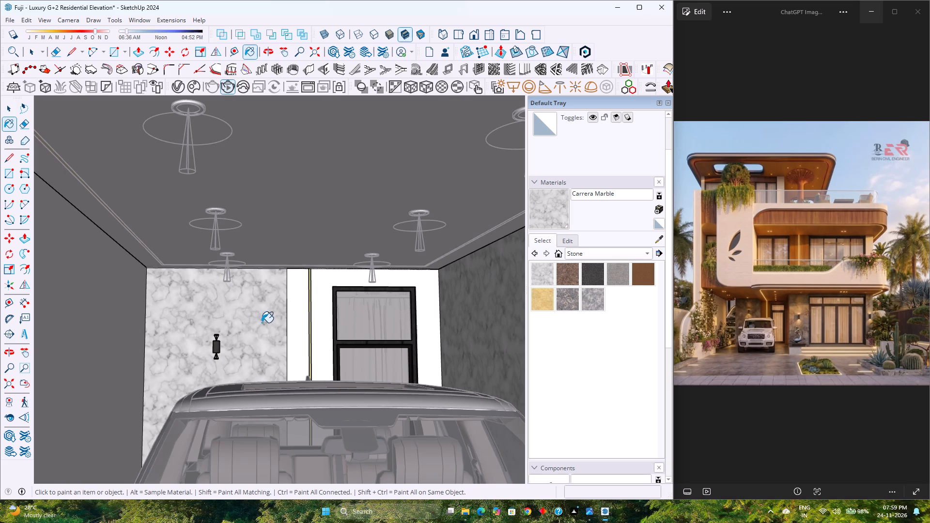
Darken the Carrera Marble material by lowering its lightness to 24.
click(565, 242)
drag(602, 328, 562, 329)
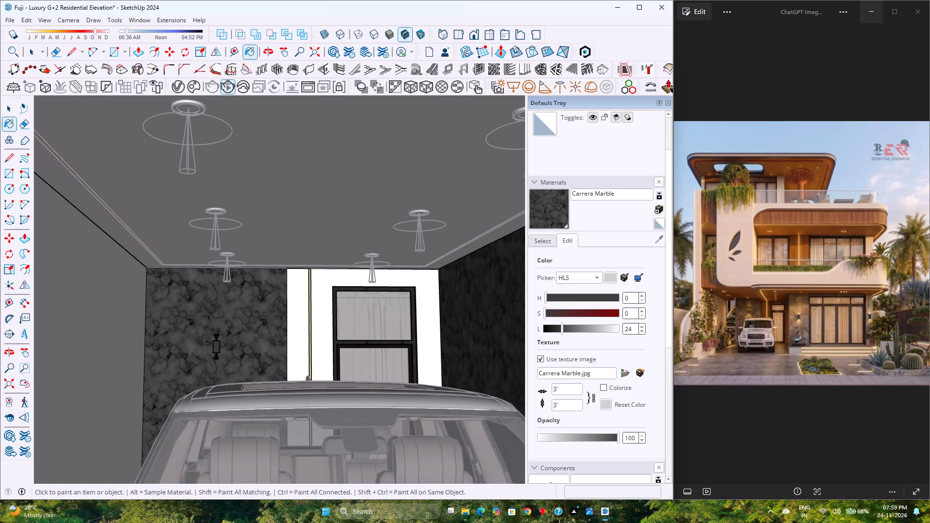
Set the Carrera Marble texture size to 2' and reapply it to the porch's back wall behind the lamp.
click(554, 389)
click(556, 391)
key(BackSpace)
key(2)
key(space)
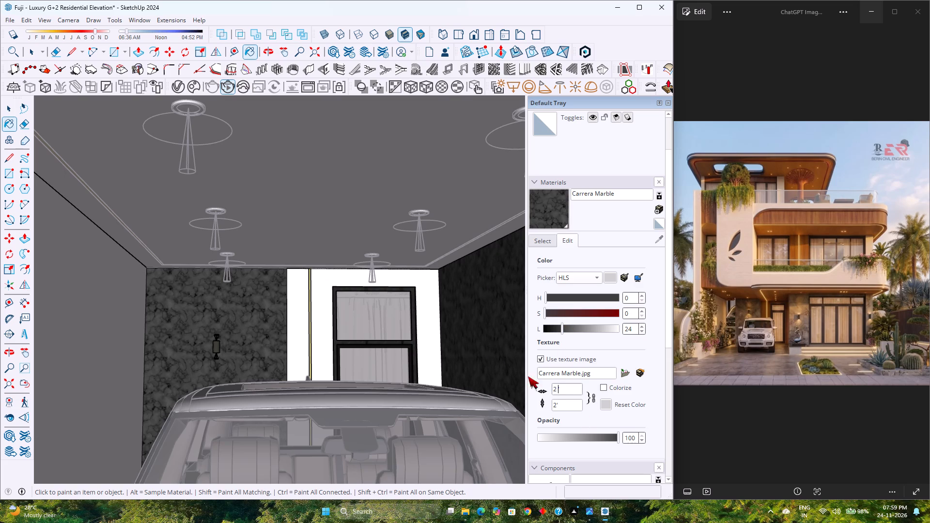
key(BackSpace)
key(Return)
click(242, 323)
key(space)
scroll(244, 323, down, 7)
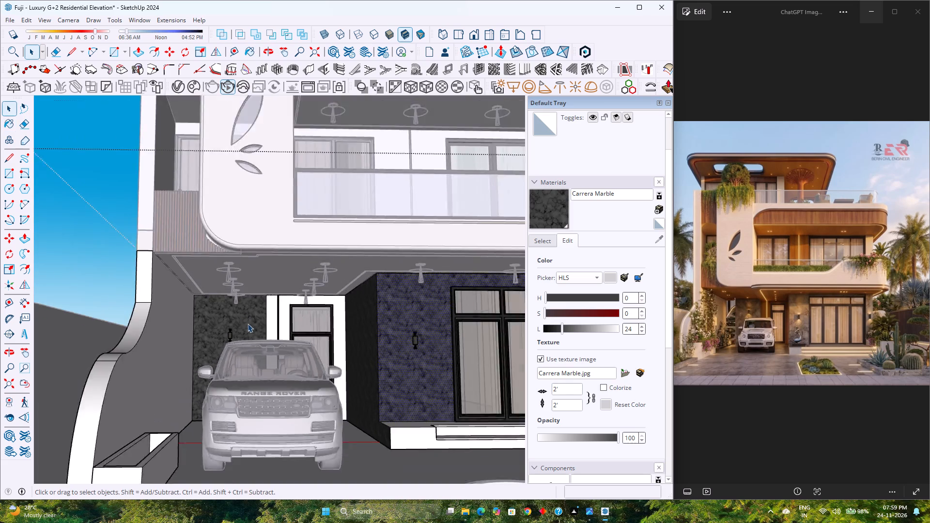
scroll(248, 323, down, 2)
middle_drag(316, 342, 307, 364)
key(Escape)
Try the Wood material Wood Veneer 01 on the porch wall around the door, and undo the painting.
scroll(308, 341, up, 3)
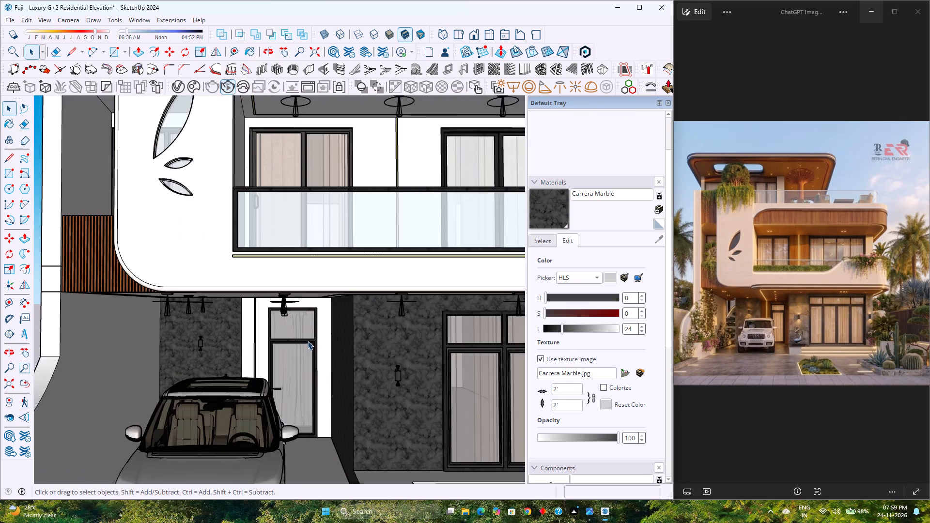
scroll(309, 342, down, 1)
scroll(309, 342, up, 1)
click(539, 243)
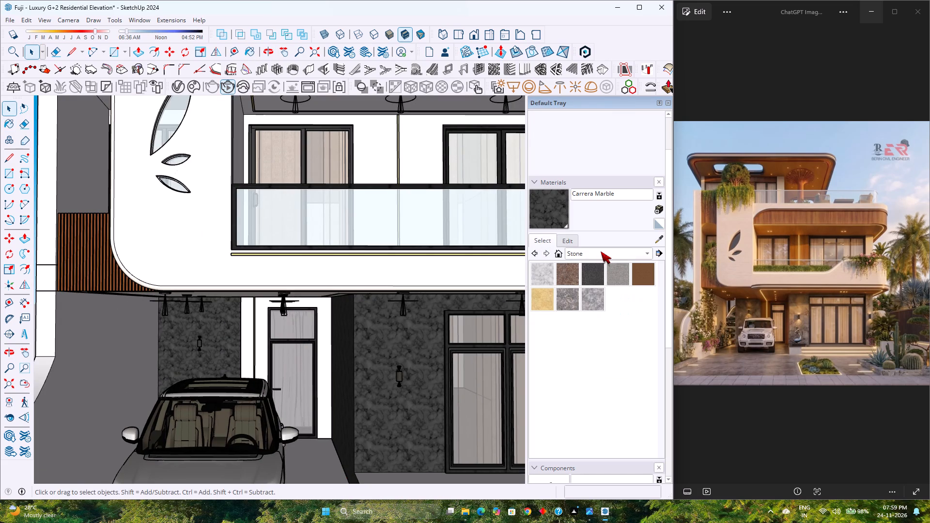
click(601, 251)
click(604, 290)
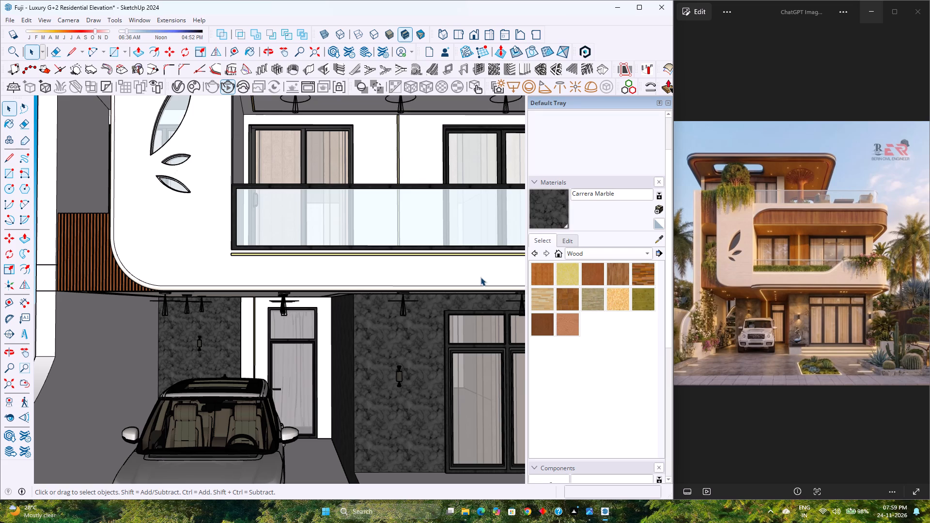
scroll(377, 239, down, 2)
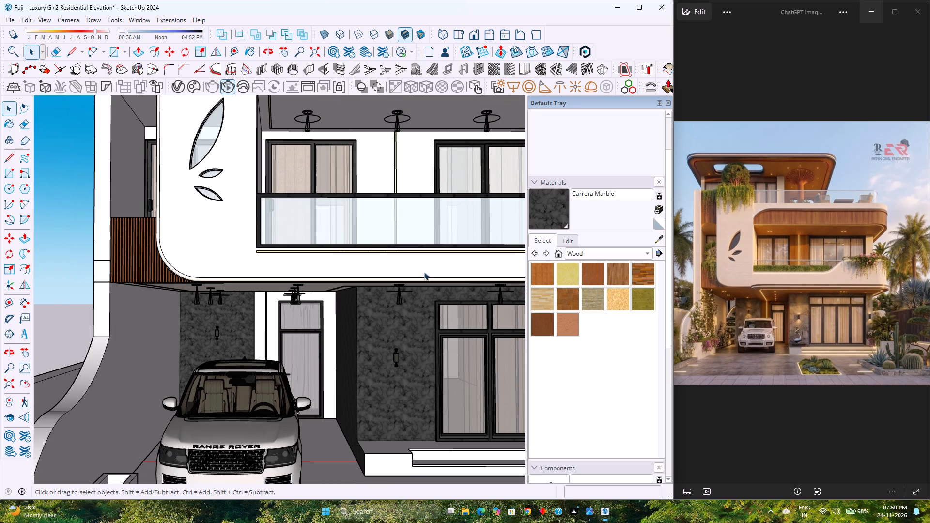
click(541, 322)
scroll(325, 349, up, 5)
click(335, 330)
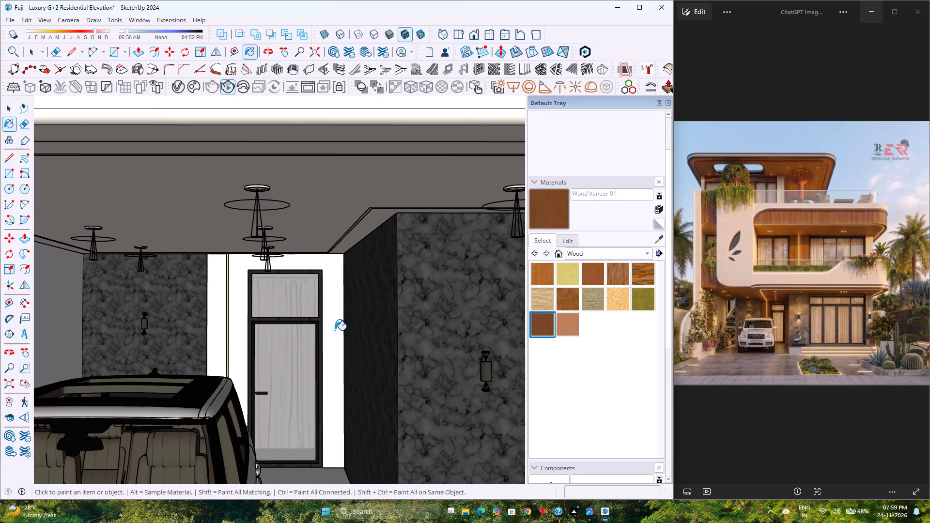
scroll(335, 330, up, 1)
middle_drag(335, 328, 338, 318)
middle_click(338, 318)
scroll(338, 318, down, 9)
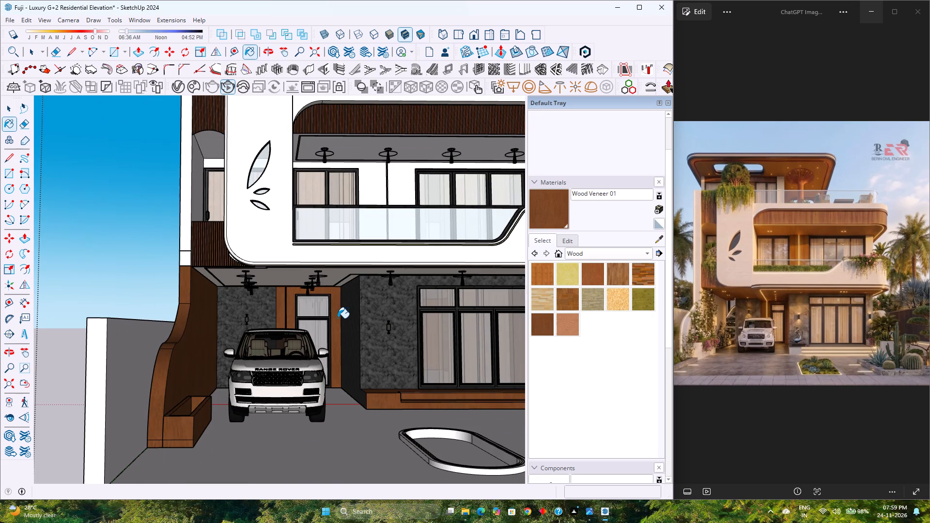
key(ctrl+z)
Within the wall group, paint the wall around the porch door and the narrow adjoining strip with Wood Cherry Original.
key(space)
scroll(339, 318, up, 2)
double_click(339, 318)
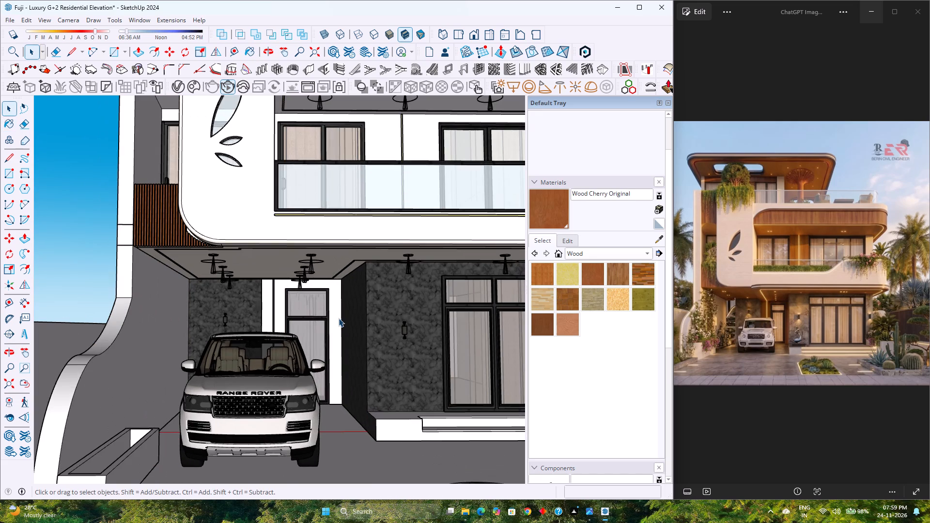
scroll(339, 318, up, 4)
click(339, 318)
click(547, 218)
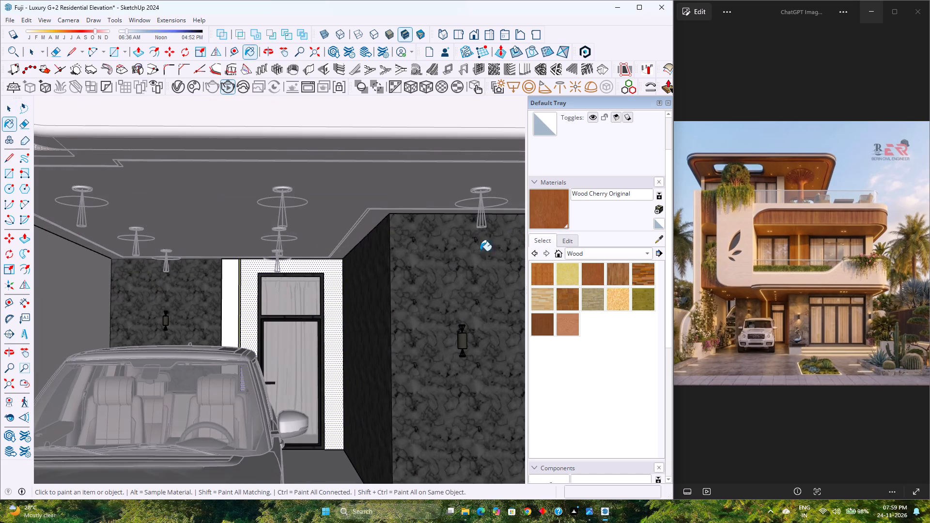
click(336, 324)
scroll(255, 316, up, 4)
click(231, 307)
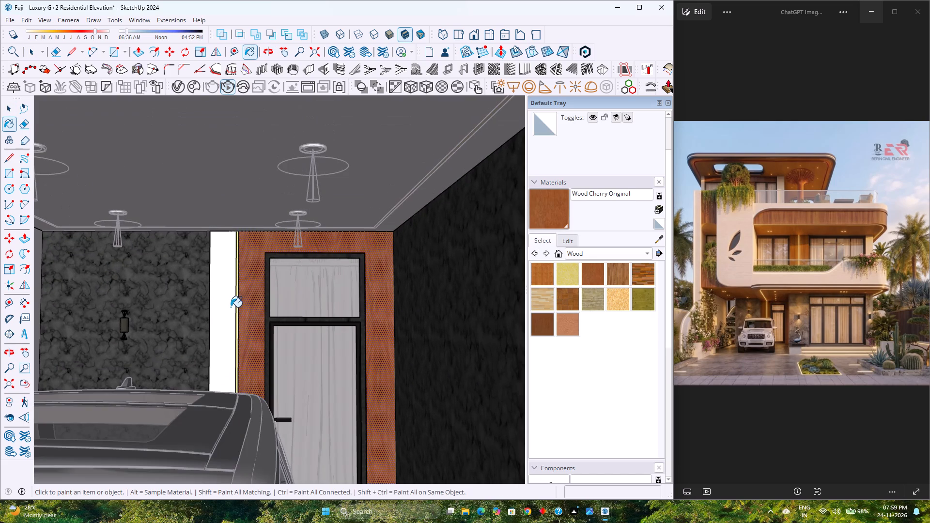
Set the Wood Cherry Original texture size to 2' and reapply it to the wall around the porch door.
click(565, 245)
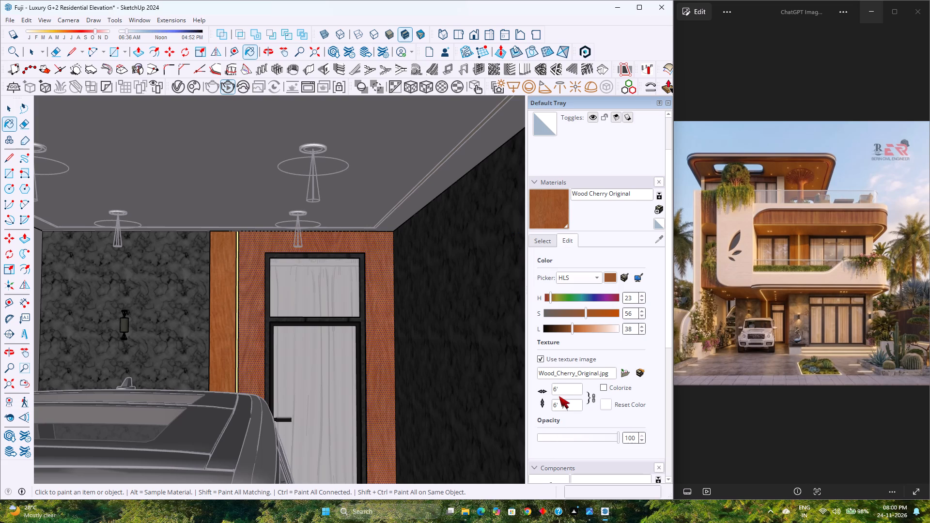
click(558, 391)
key(Left)
key(BackSpace)
key(2)
key(Return)
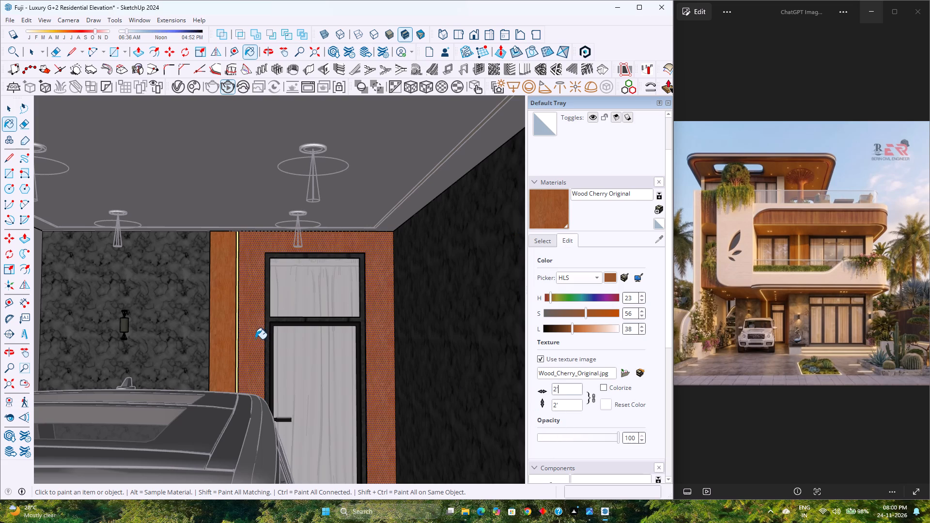
click(255, 338)
key(space)
scroll(255, 338, down, 4)
key(Escape)
Darken the Wood Cherry Original material by lowering its lightness to 26.
scroll(255, 338, down, 7)
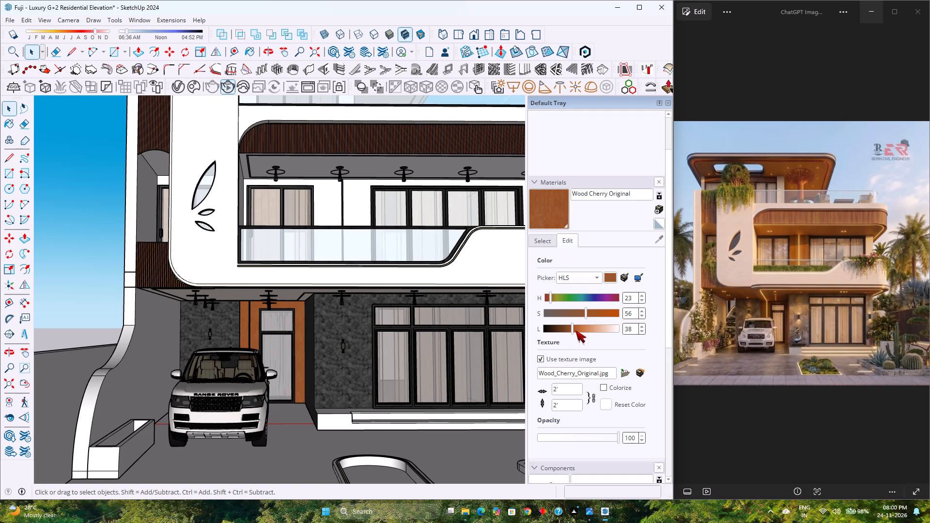
drag(573, 328, 564, 328)
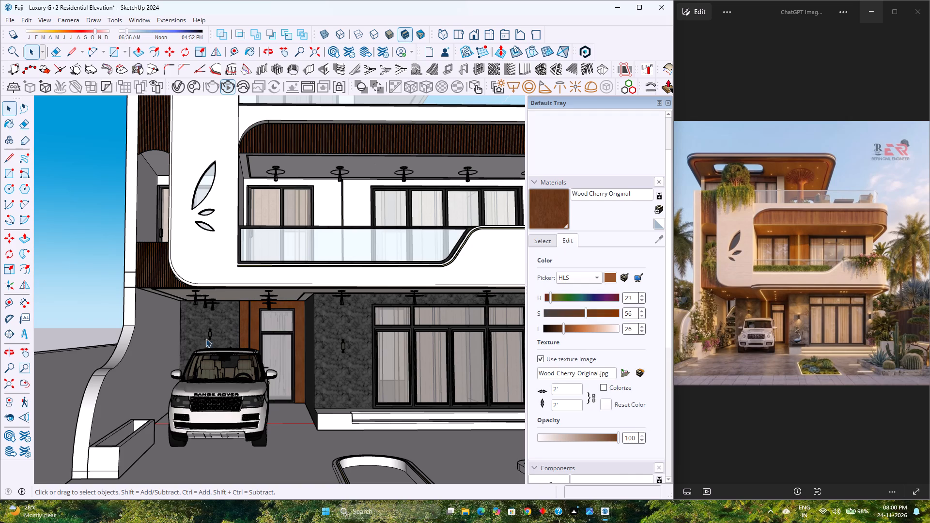
scroll(247, 301, down, 3)
key(Escape)
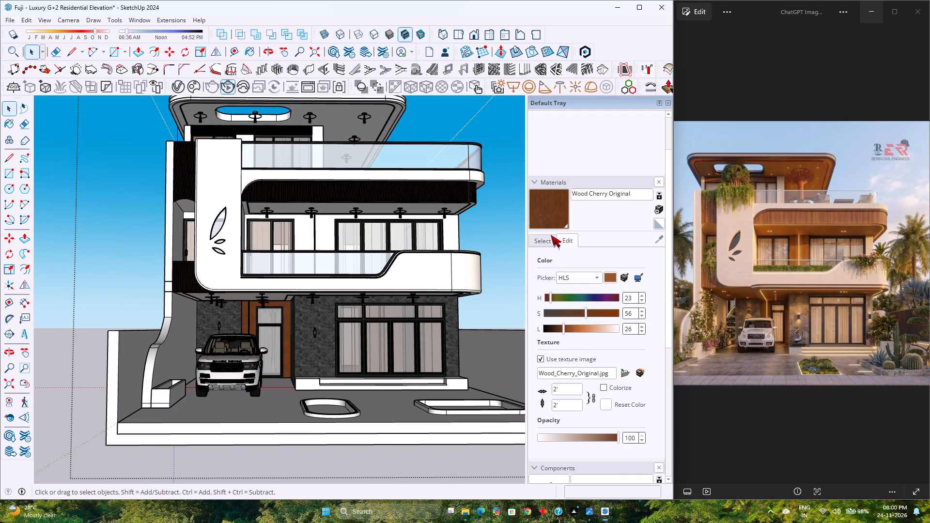
Browse the Imagine, Carpet, Brick, City Glam, Equinox and Landscaping material collections for a wood texture that suits the ceilings.
click(539, 241)
click(595, 253)
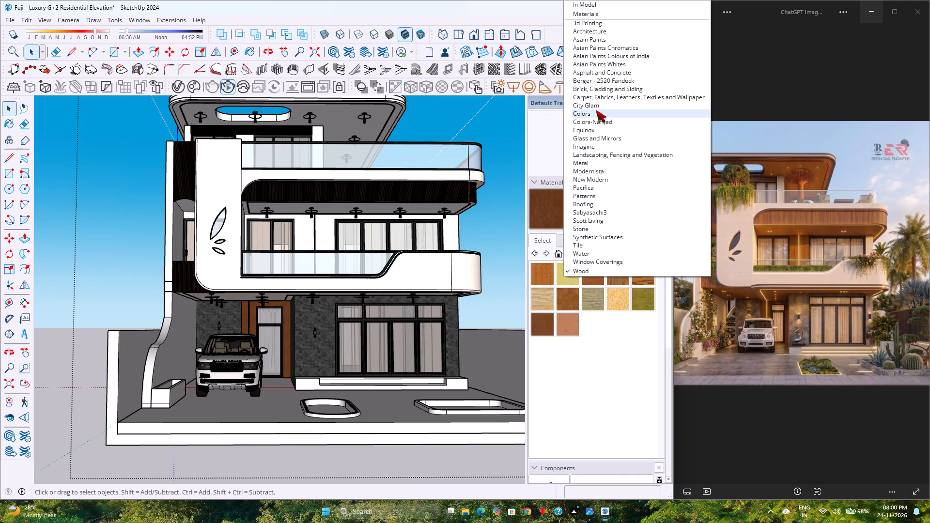
click(596, 146)
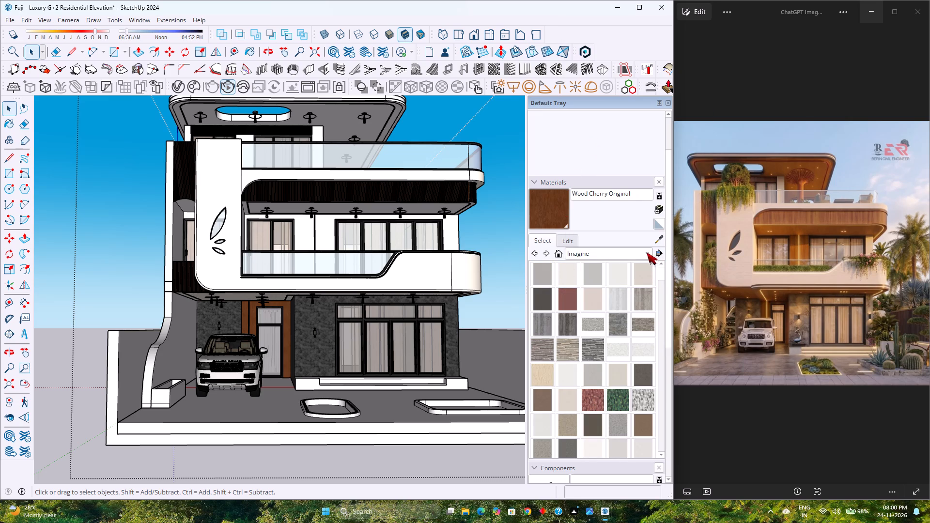
click(630, 255)
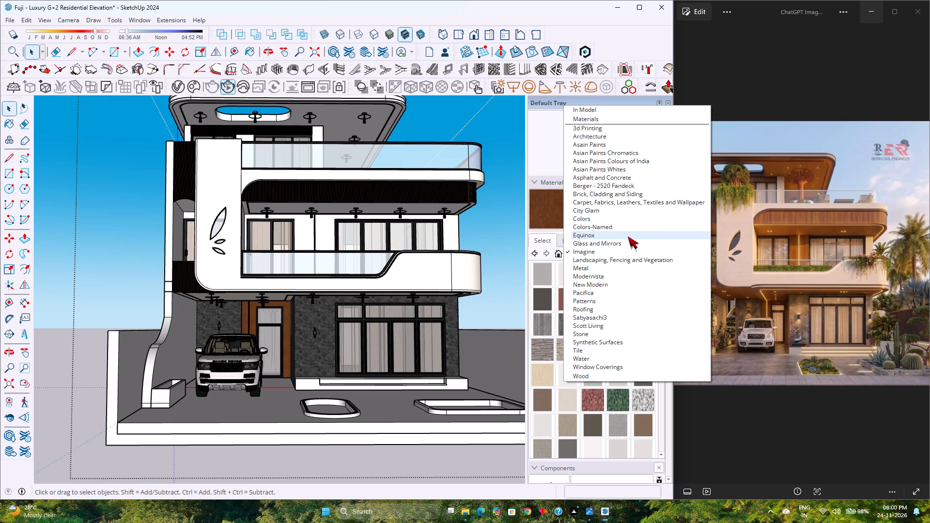
click(633, 199)
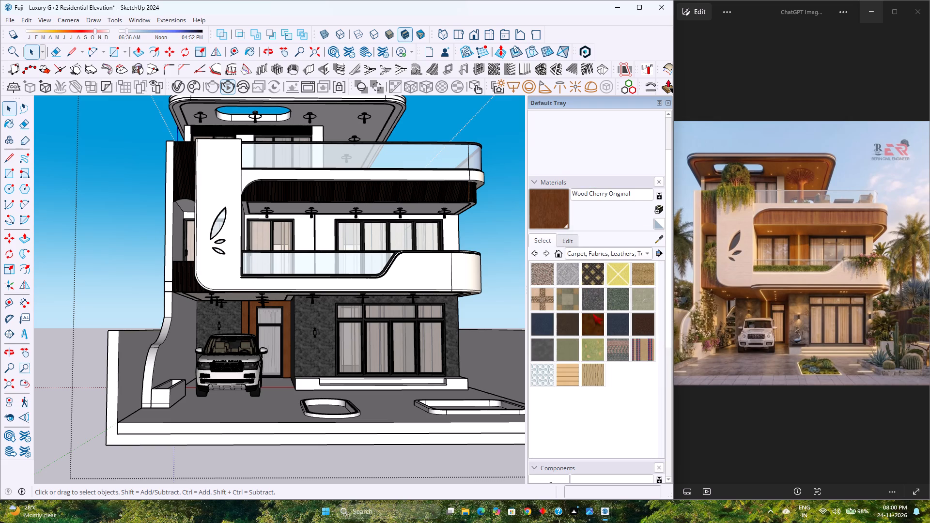
click(597, 252)
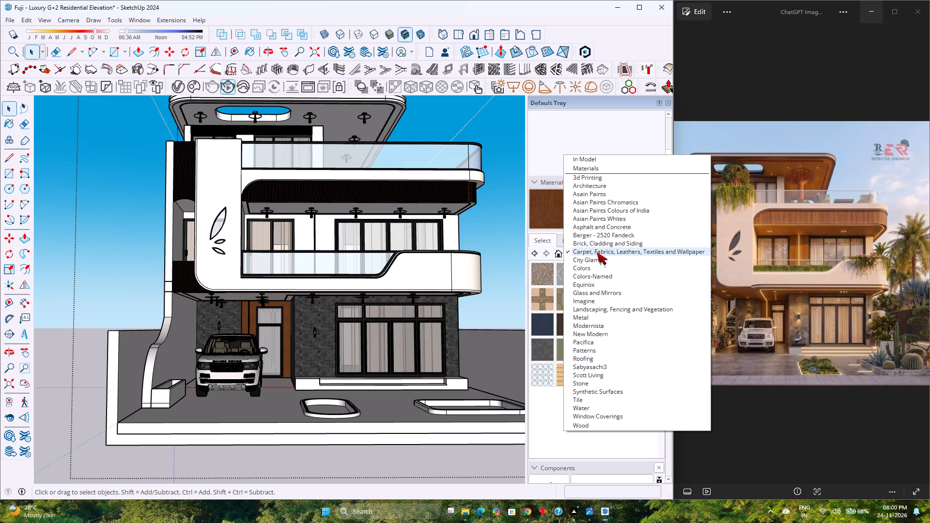
click(601, 244)
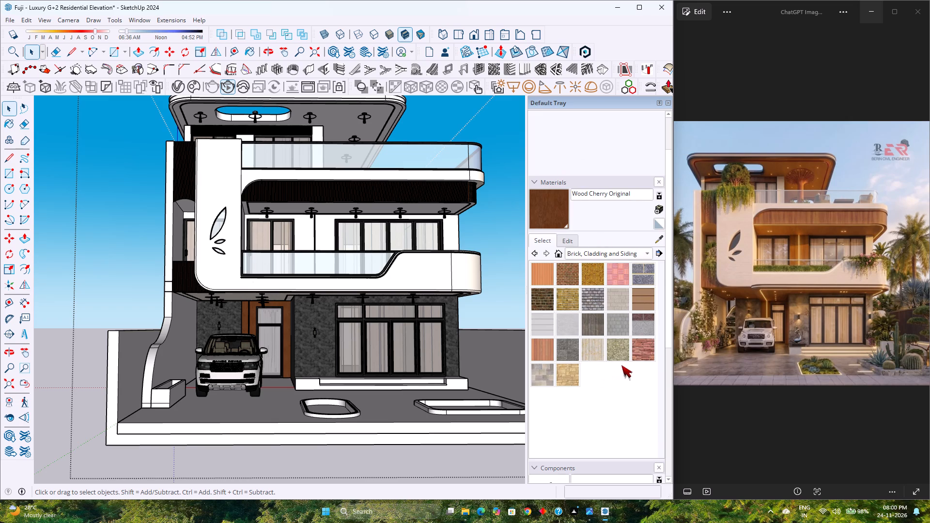
click(622, 256)
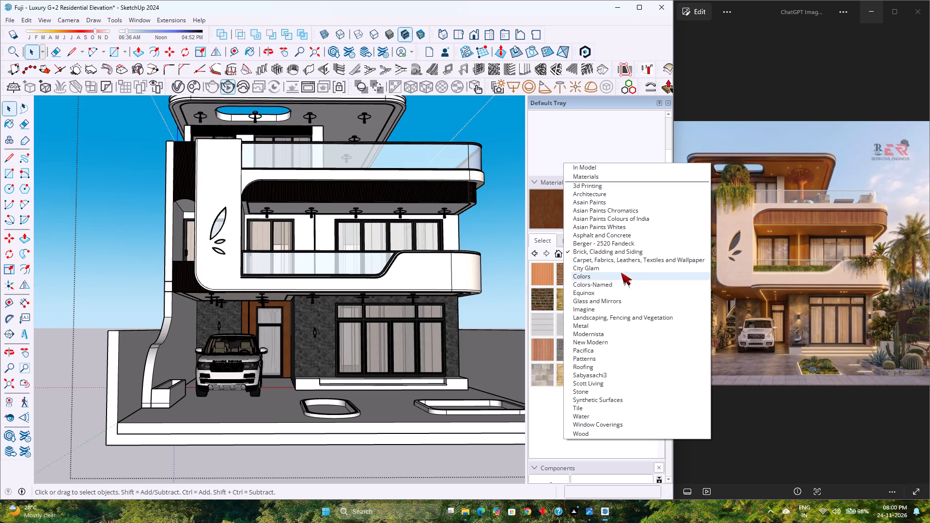
click(621, 268)
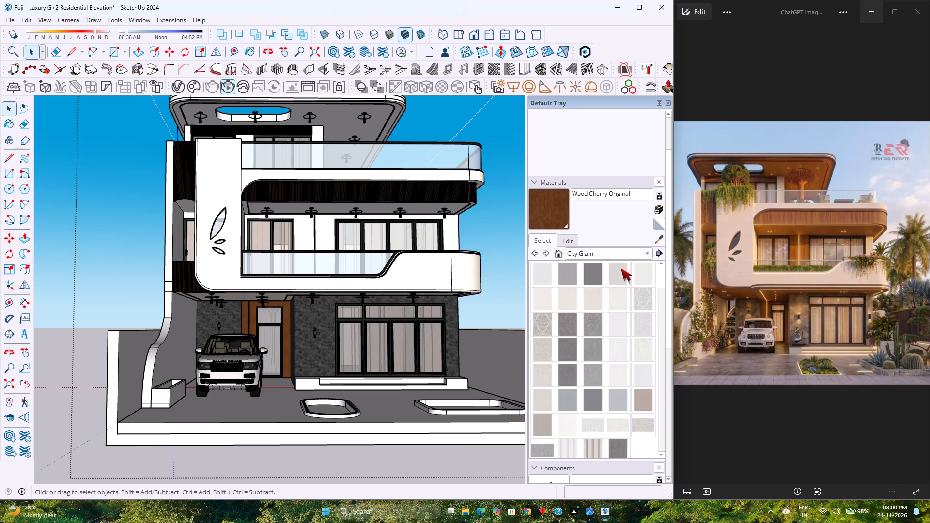
click(622, 256)
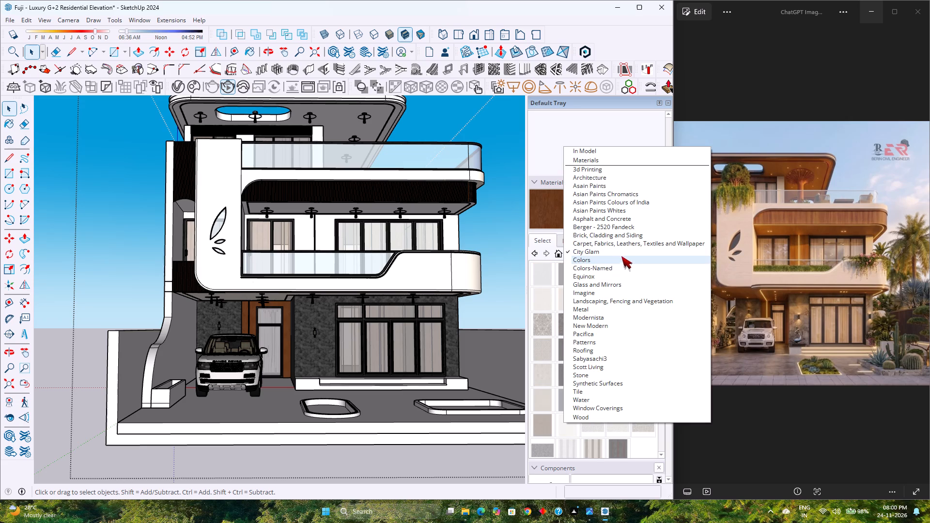
click(615, 277)
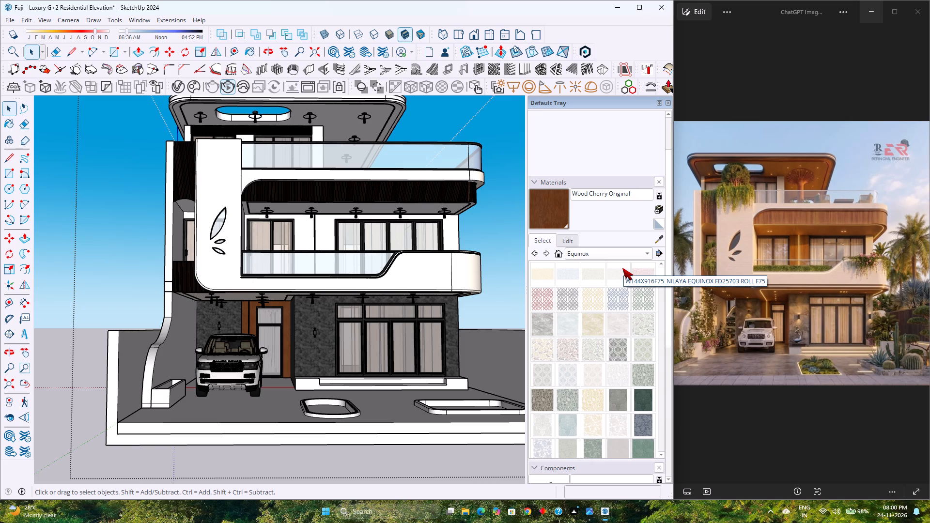
click(635, 251)
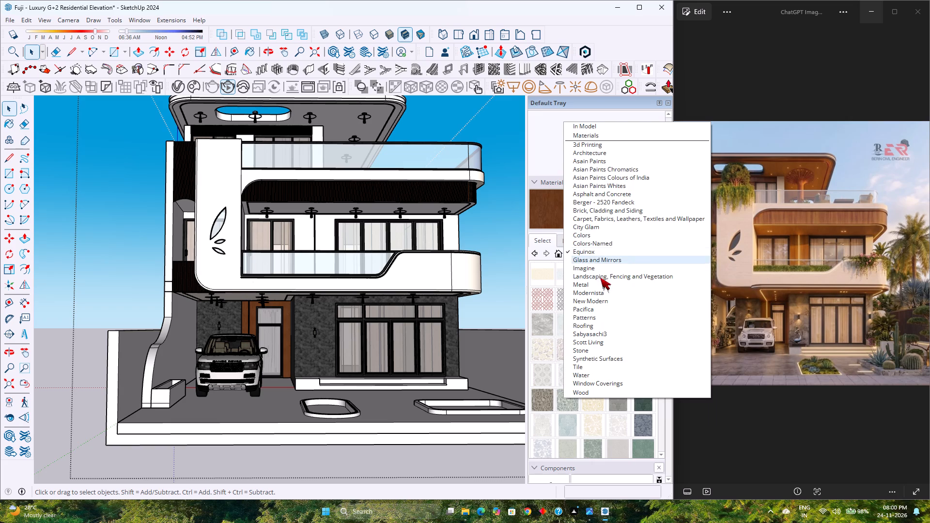
click(608, 275)
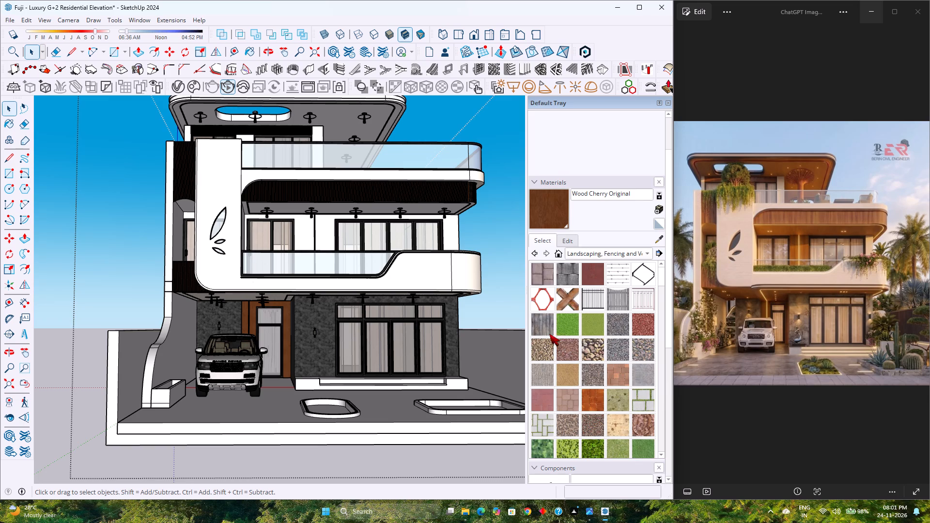
scroll(590, 341, down, 4)
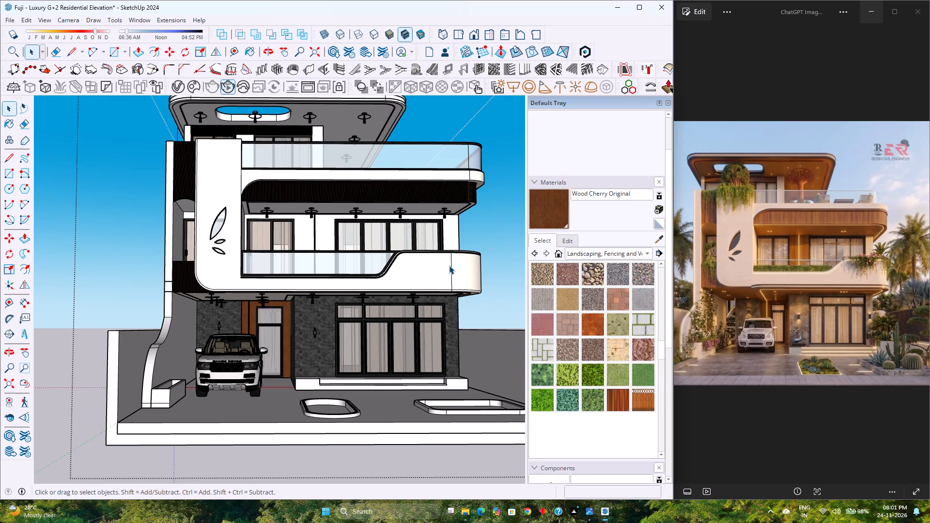
Within the first-floor balcony's nested group, paint the outer band of its underside with the Wood Fence material.
scroll(449, 265, up, 3)
scroll(449, 265, down, 3)
middle_drag(437, 250, 450, 202)
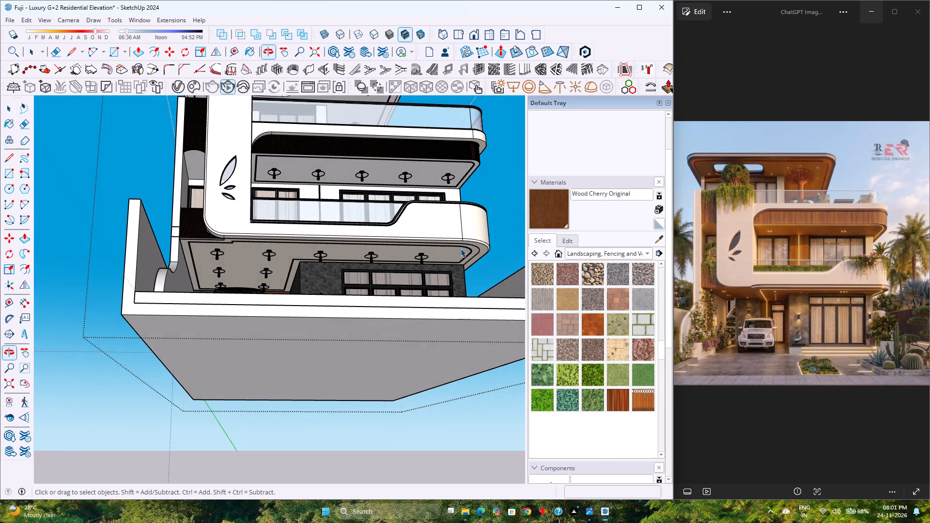
scroll(461, 248, up, 12)
middle_drag(457, 259, 426, 229)
middle_click(426, 229)
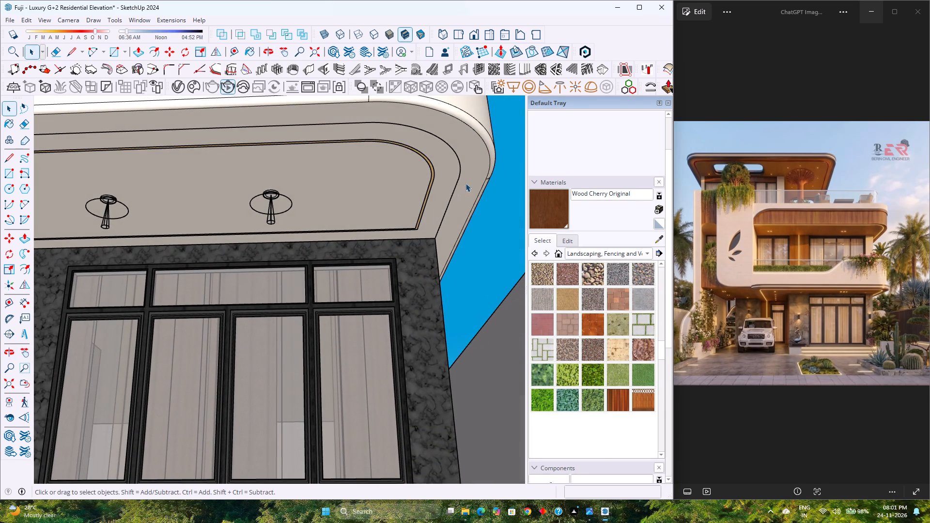
double_click(471, 180)
scroll(471, 180, up, 3)
click(471, 180)
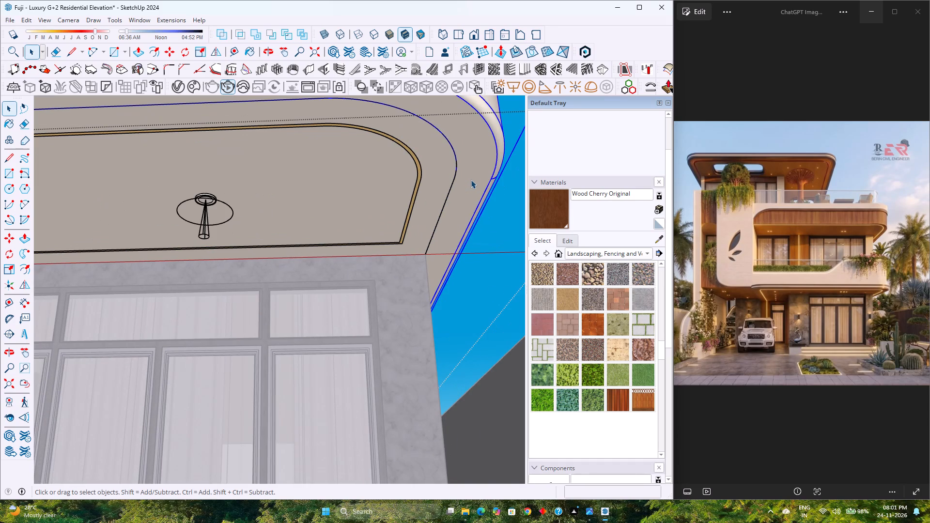
double_click(471, 180)
scroll(471, 180, up, 3)
scroll(471, 180, down, 1)
click(471, 180)
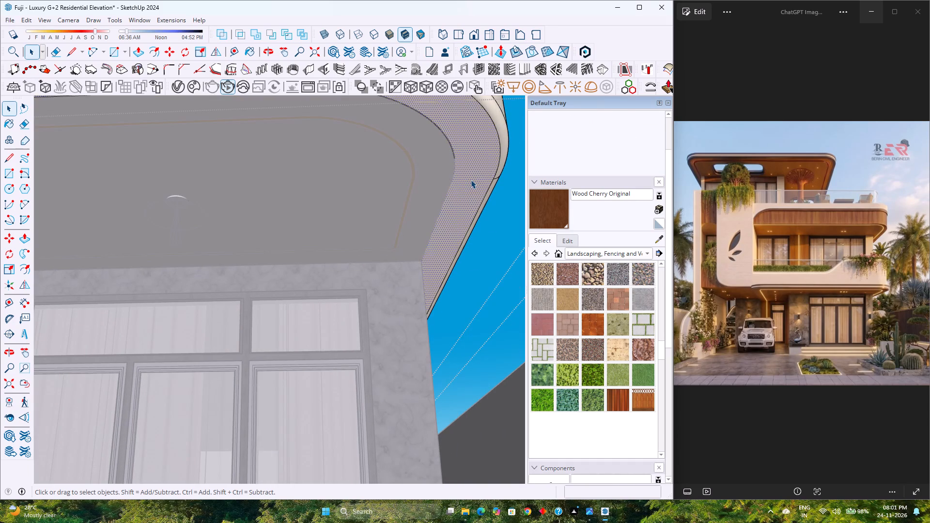
scroll(464, 195, down, 6)
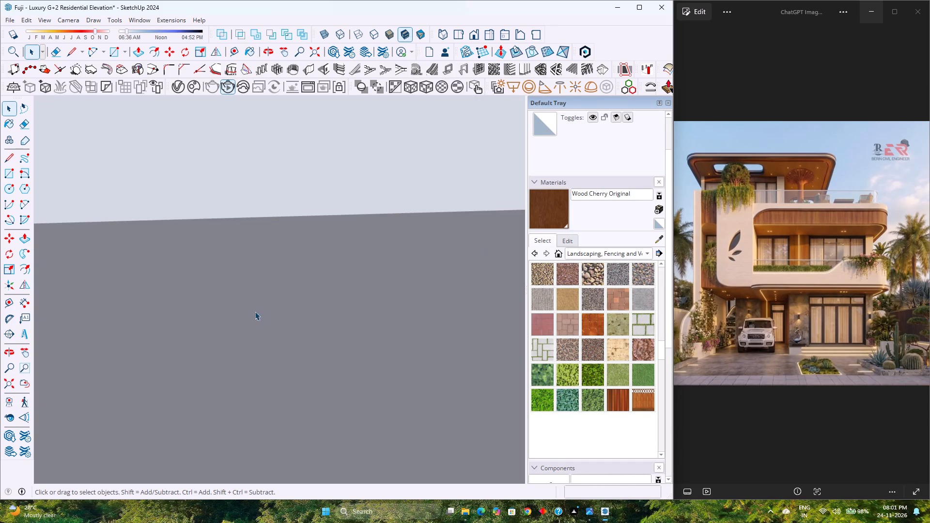
click(10, 390)
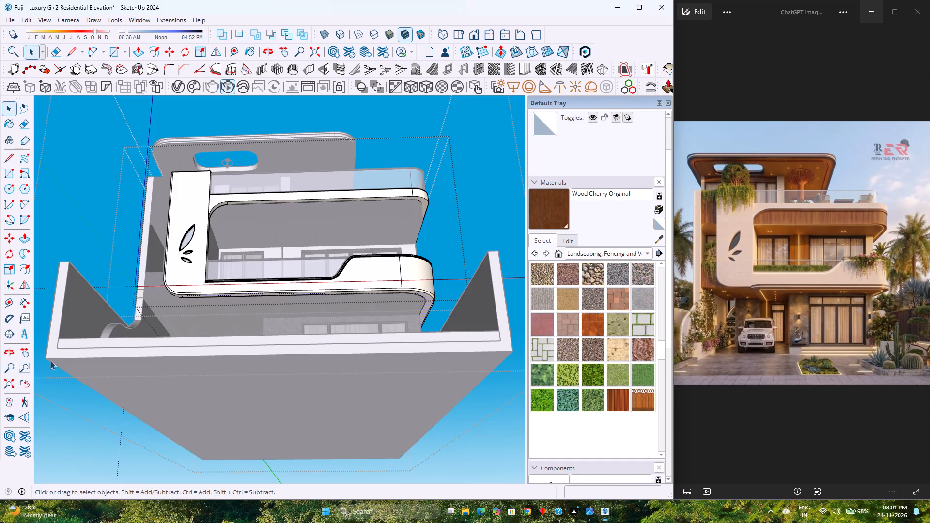
middle_drag(186, 349, 186, 356)
middle_click(186, 356)
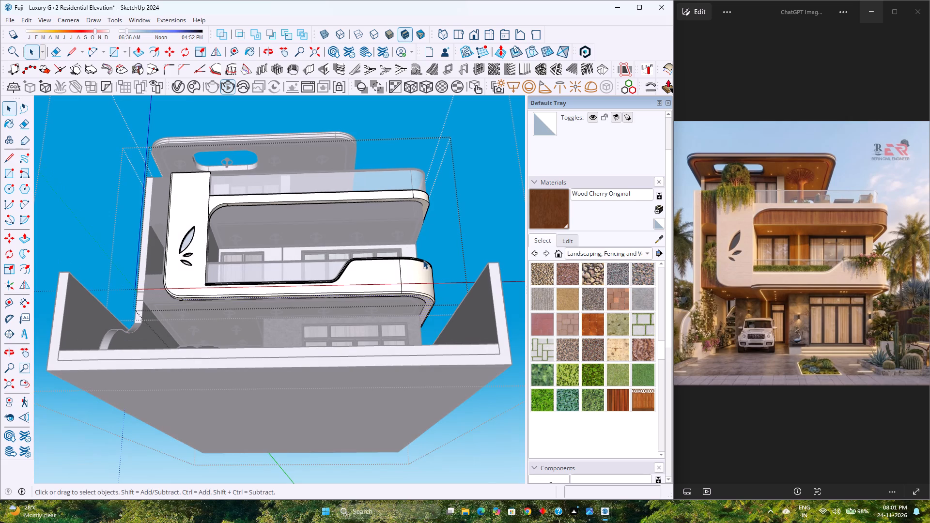
scroll(438, 267, up, 15)
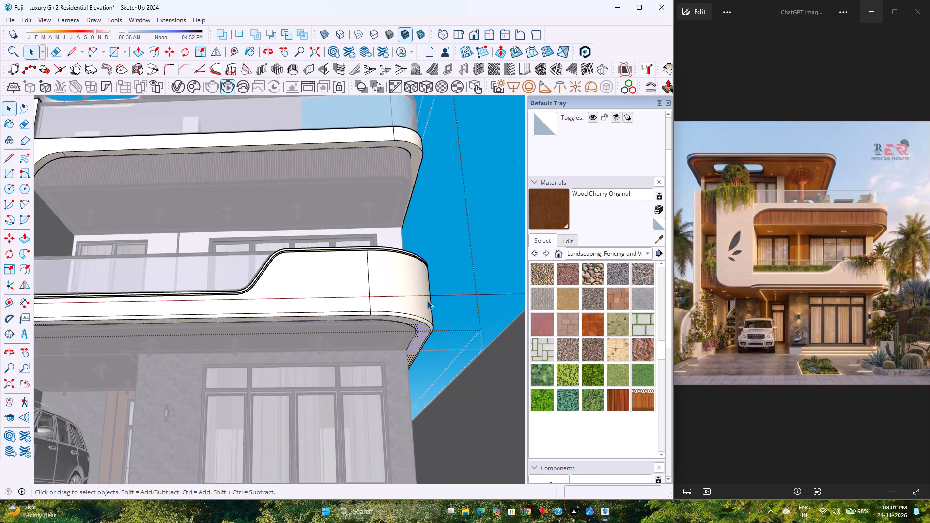
scroll(427, 301, up, 19)
middle_drag(400, 356, 425, 293)
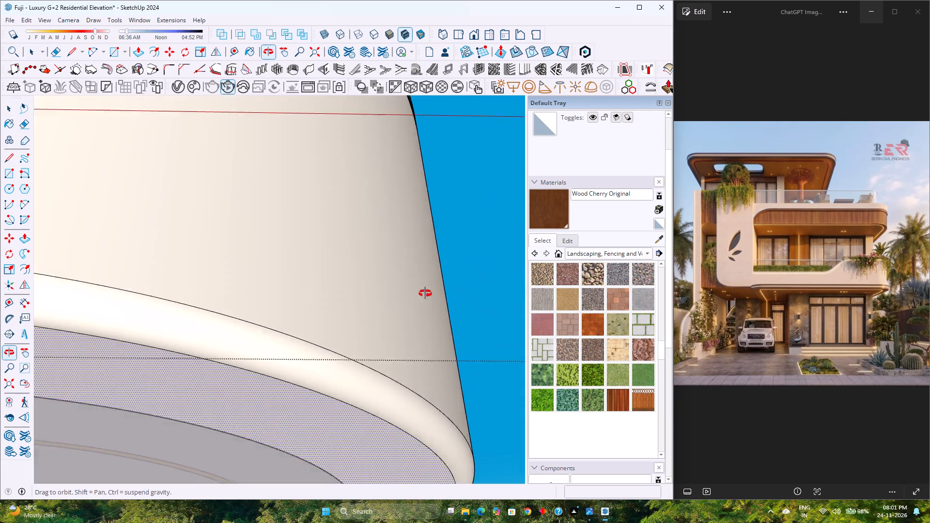
middle_drag(425, 293, 439, 275)
scroll(443, 273, down, 7)
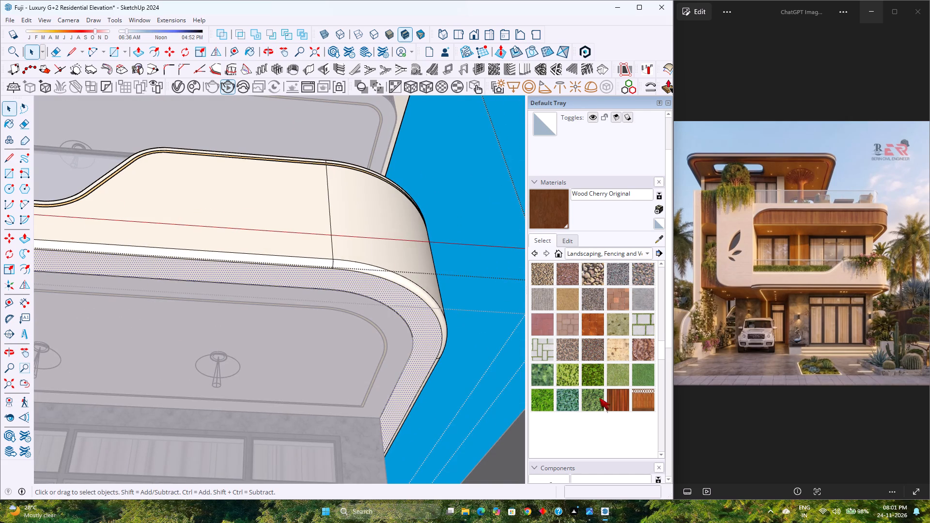
click(614, 392)
click(431, 338)
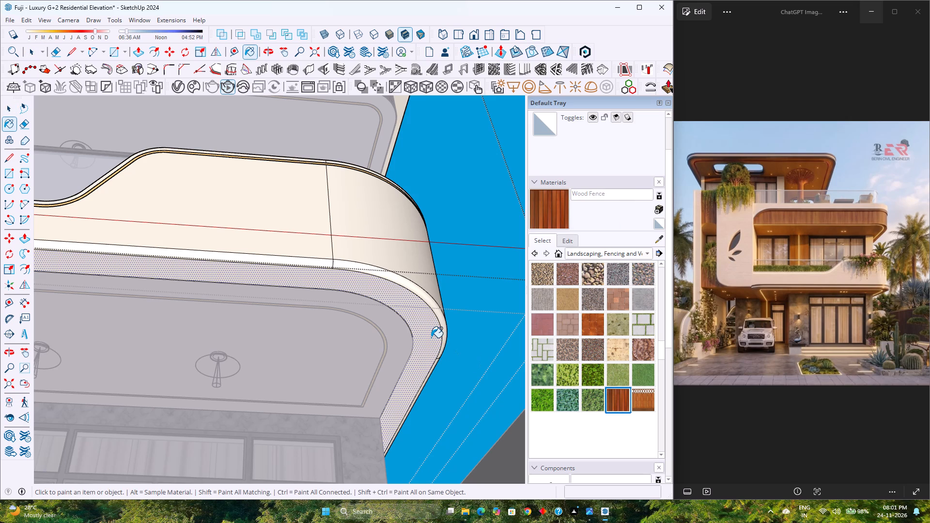
key(space)
key(Escape)
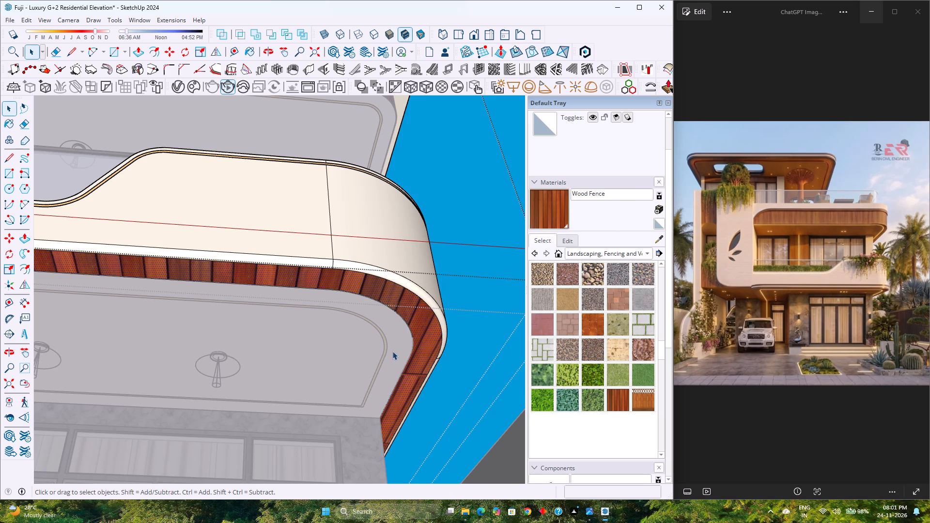
Paint the border and the inner panel of the ceiling below the first-floor balcony with Wood Fence.
click(394, 350)
click(562, 215)
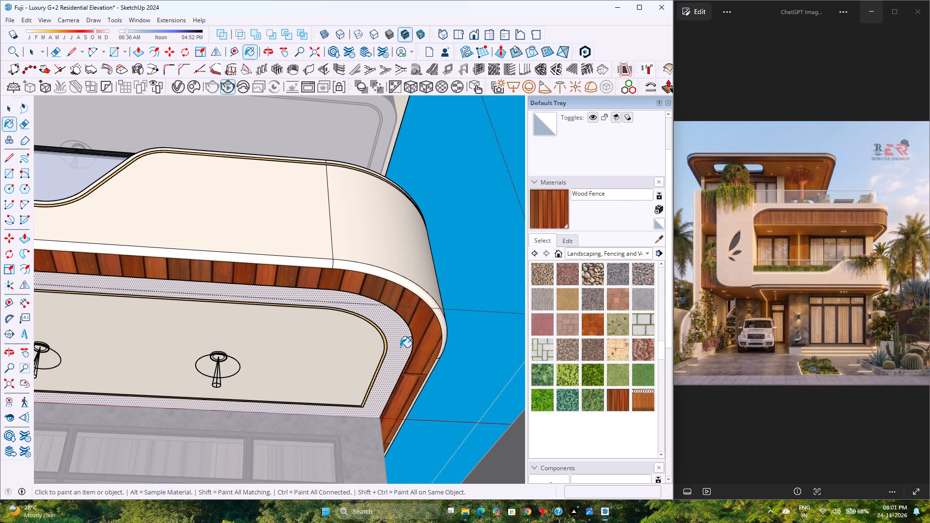
click(400, 347)
click(329, 358)
scroll(329, 359, down, 3)
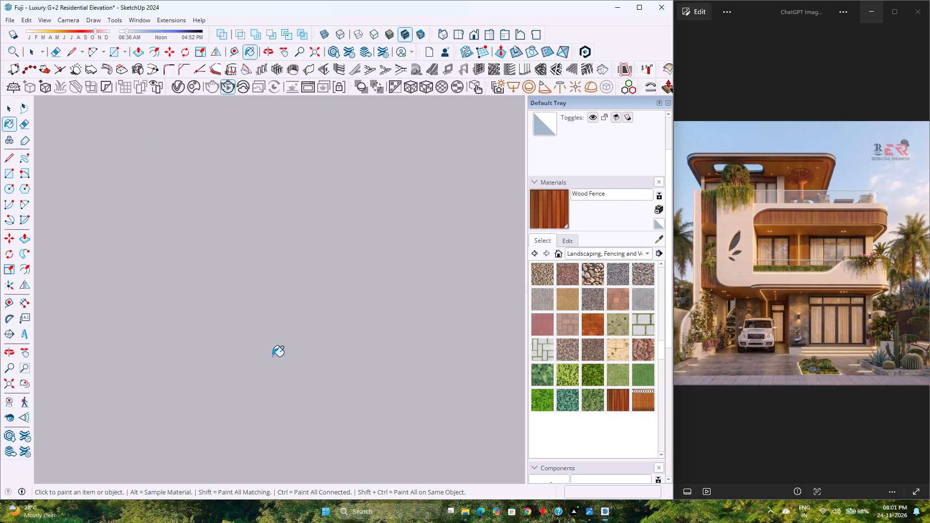
click(9, 389)
scroll(9, 389, down, 4)
key(space)
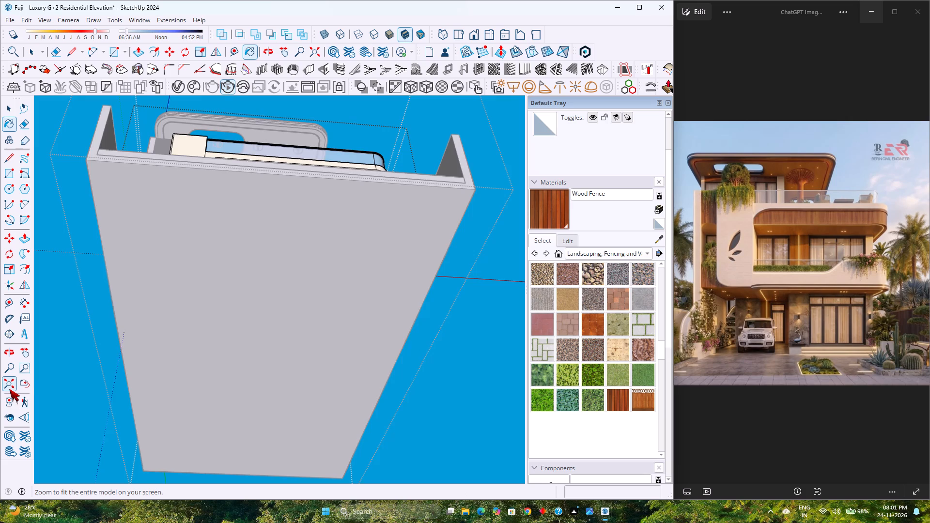
middle_drag(212, 263, 178, 373)
middle_click(178, 373)
scroll(178, 373, down, 3)
click(395, 203)
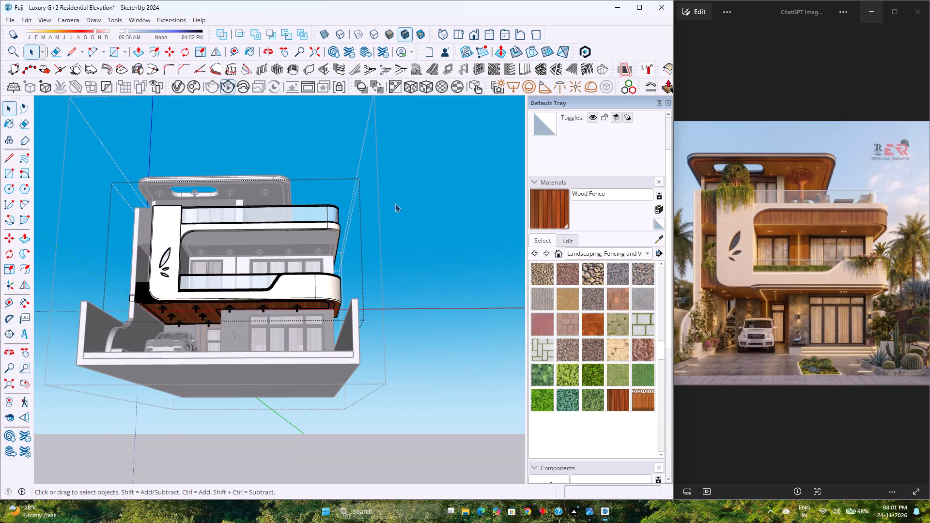
Within the upper slab's group, paint the inner panel and border of the ceiling above the first-floor balcony with Wood Fence.
scroll(334, 206, up, 10)
middle_drag(279, 253, 343, 195)
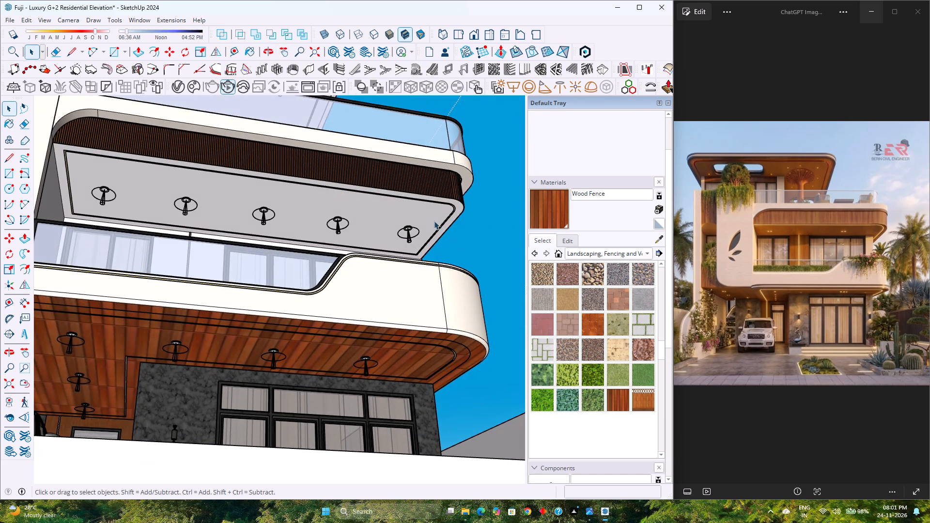
scroll(422, 218, up, 5)
double_click(417, 211)
scroll(417, 211, up, 2)
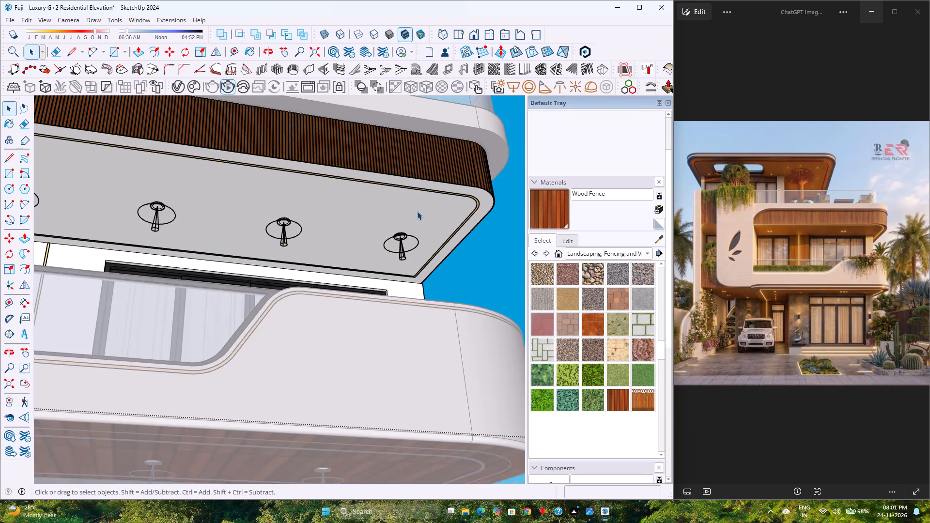
click(417, 211)
click(558, 208)
click(427, 221)
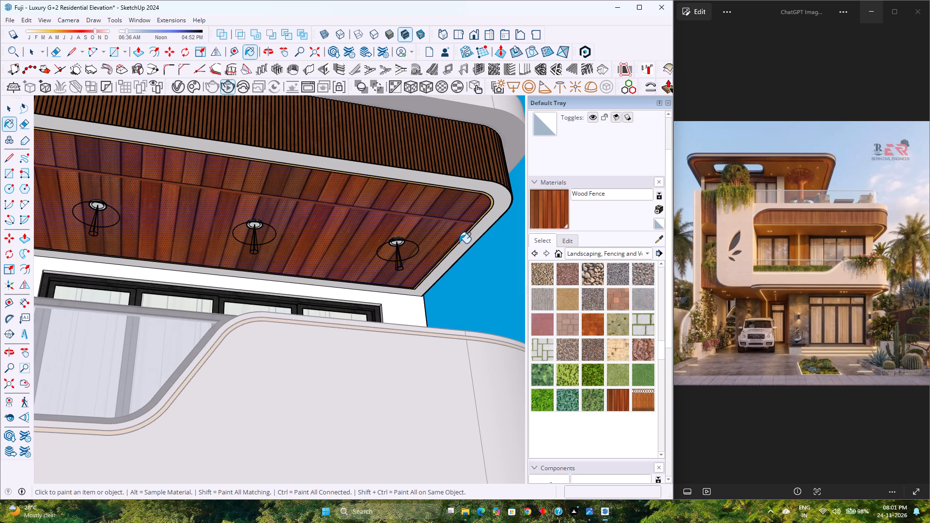
click(461, 248)
scroll(415, 257, down, 6)
key(space)
key(Escape)
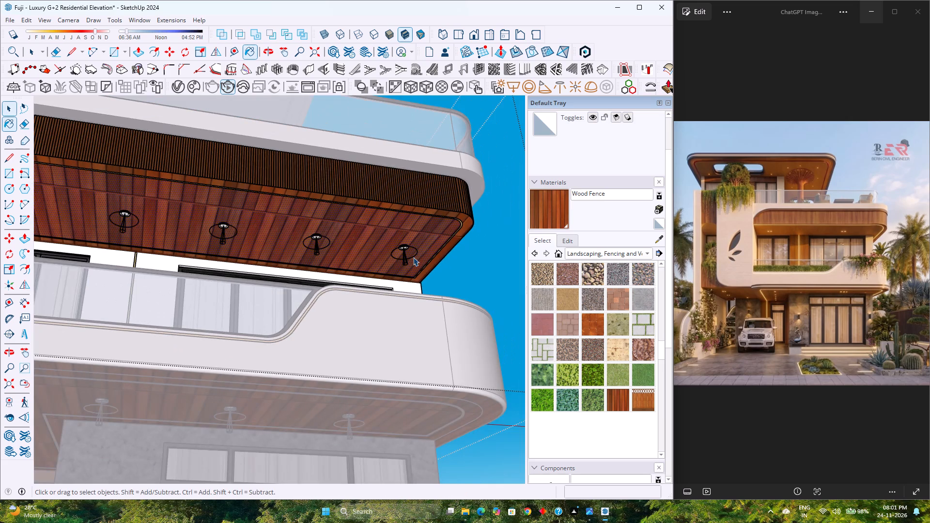
Within the roof slab's group, paint the ceiling above the second-floor terrace with the Wood Fence material.
scroll(413, 257, down, 3)
middle_drag(413, 257, 342, 337)
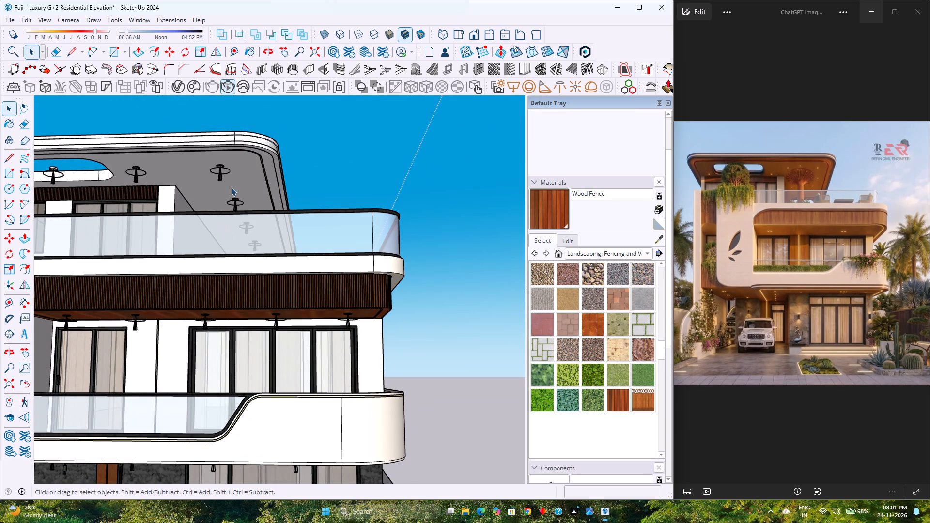
scroll(228, 160, up, 4)
middle_drag(226, 157, 316, 150)
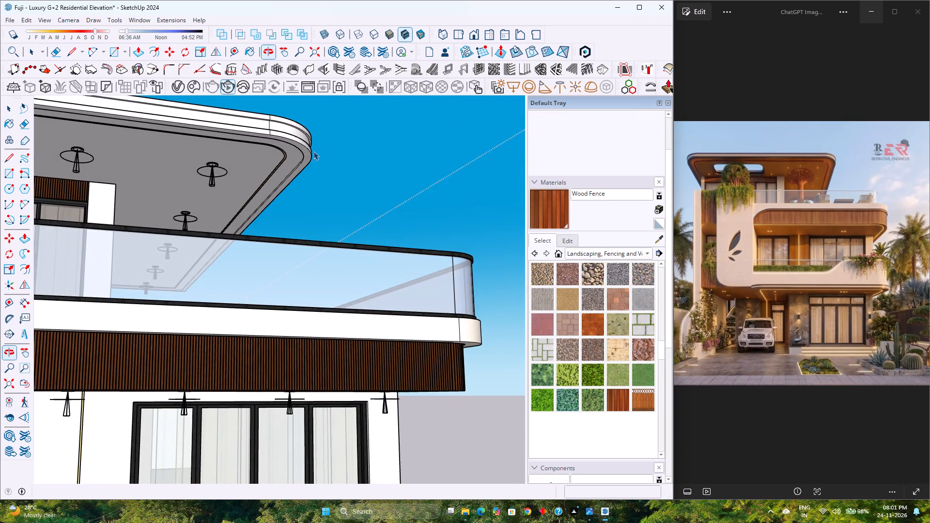
scroll(271, 163, down, 3)
double_click(254, 166)
scroll(254, 166, up, 4)
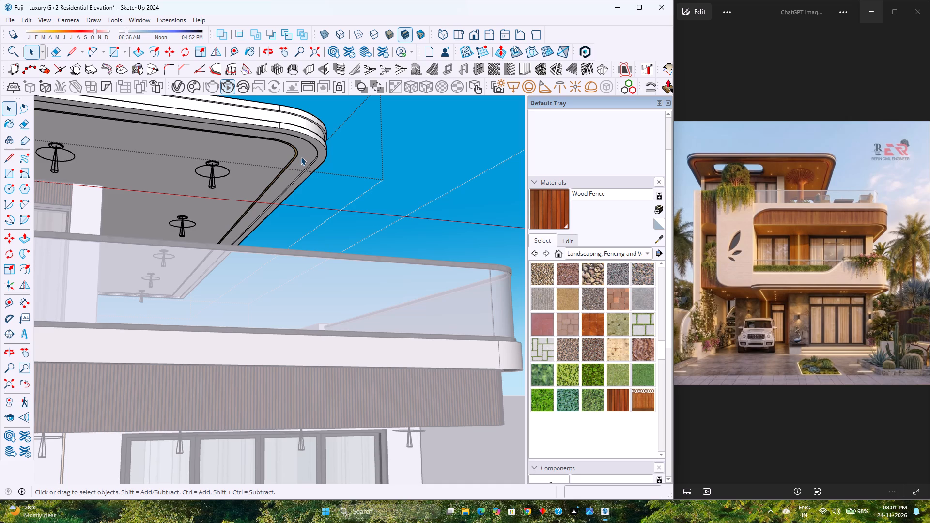
click(307, 154)
click(561, 210)
click(304, 164)
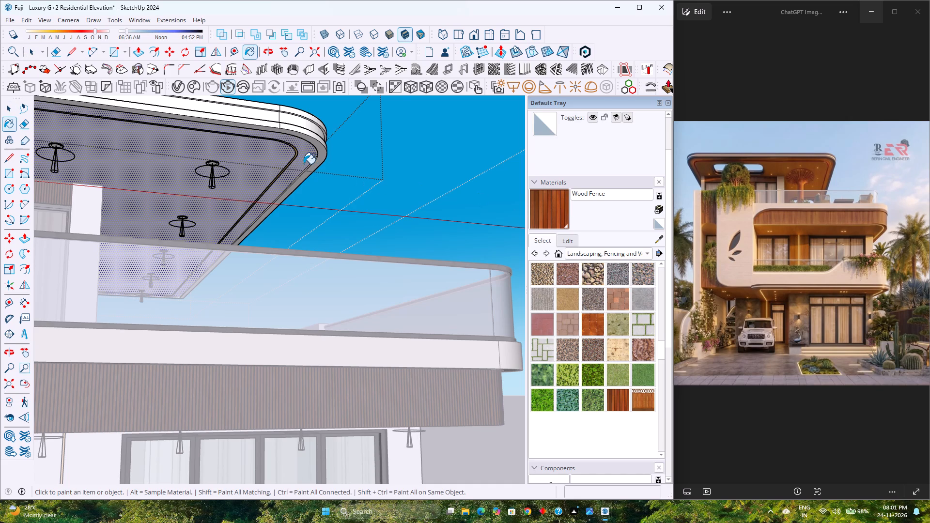
key(space)
key(Escape)
Unlink the Wood Fence texture's aspect ratio and set its size to 2' wide by 10' high.
scroll(304, 164, down, 9)
middle_drag(303, 164, 297, 175)
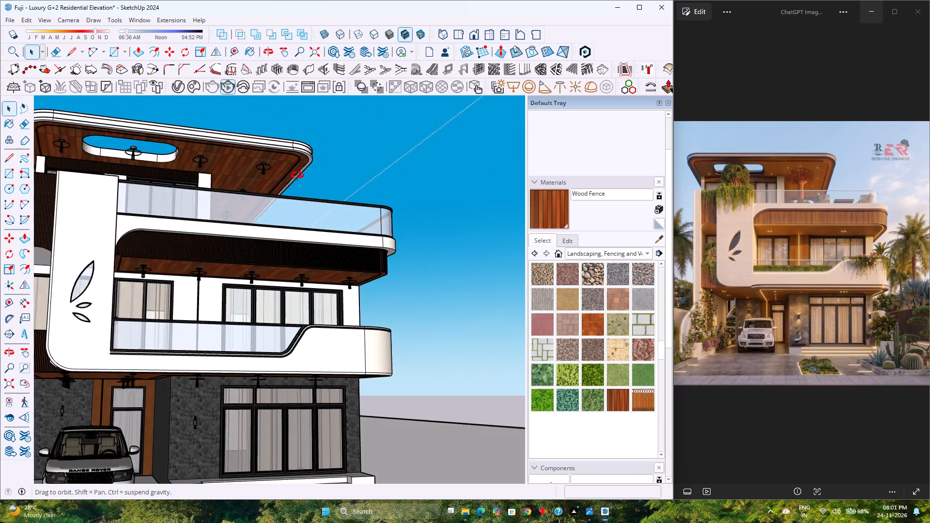
middle_drag(297, 175, 286, 200)
middle_click(286, 200)
scroll(286, 200, down, 9)
click(464, 259)
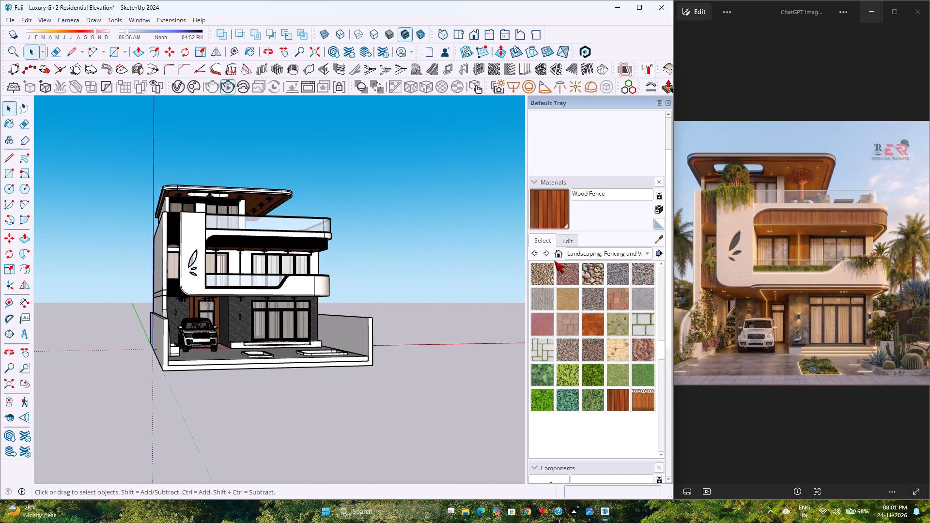
click(569, 243)
scroll(312, 254, up, 3)
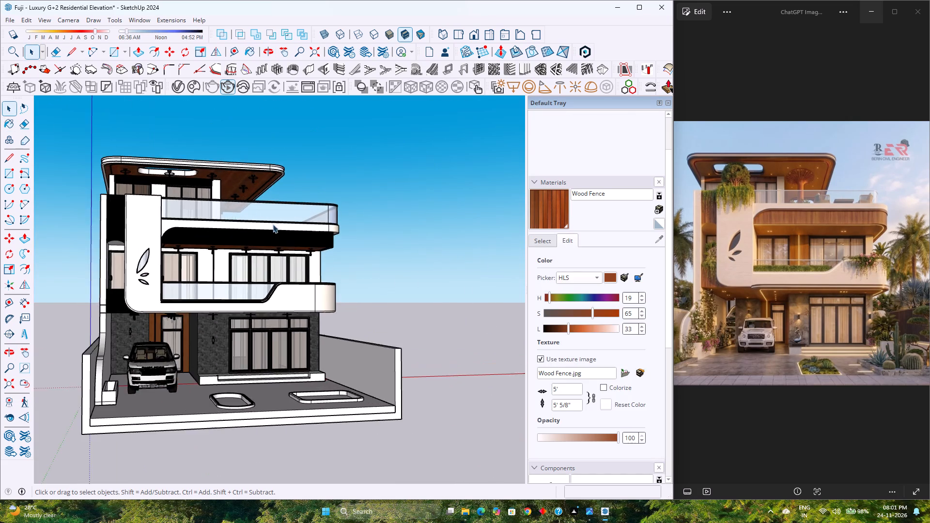
scroll(253, 209, up, 11)
middle_drag(248, 194, 258, 171)
middle_click(258, 171)
scroll(270, 169, down, 3)
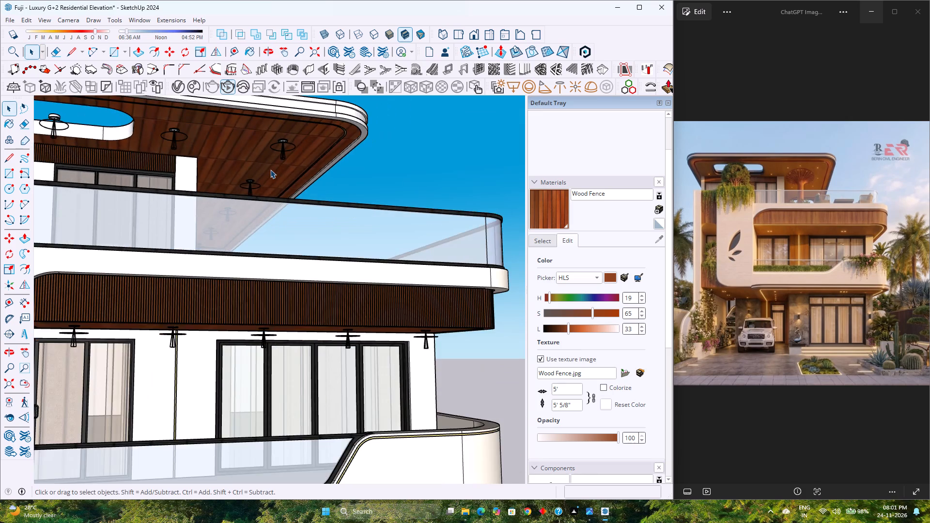
scroll(270, 170, down, 3)
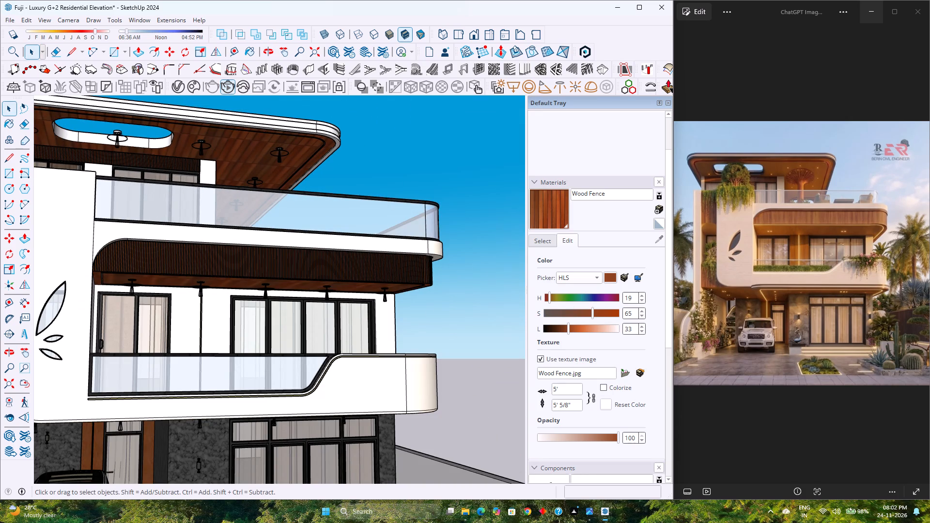
click(593, 396)
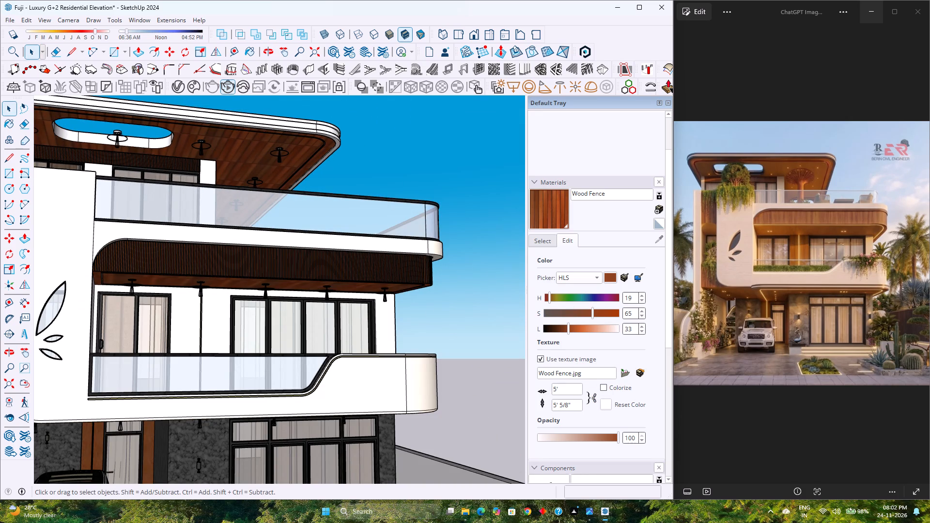
click(556, 389)
key(BackSpace)
key(2)
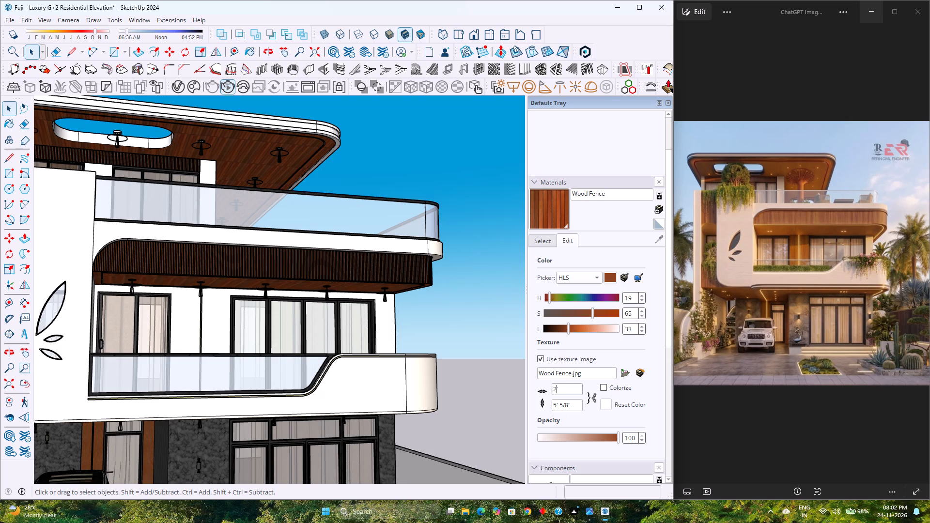
drag(572, 406, 548, 409)
text(10')
key(Return)
Examine the resized wood texture on the balcony and roof ceilings from several angles, near and far.
scroll(348, 262, down, 4)
middle_drag(349, 262, 242, 251)
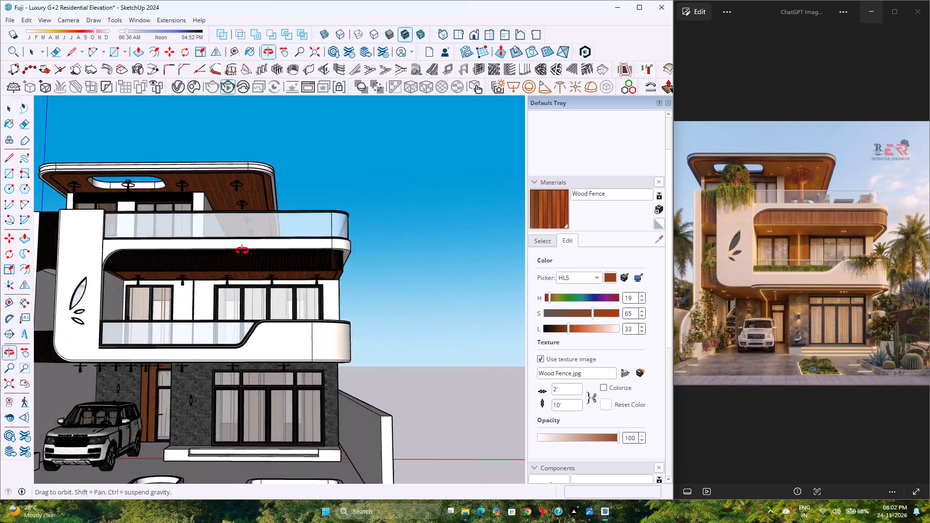
middle_drag(242, 251, 296, 238)
scroll(296, 238, down, 2)
click(384, 235)
scroll(284, 262, up, 7)
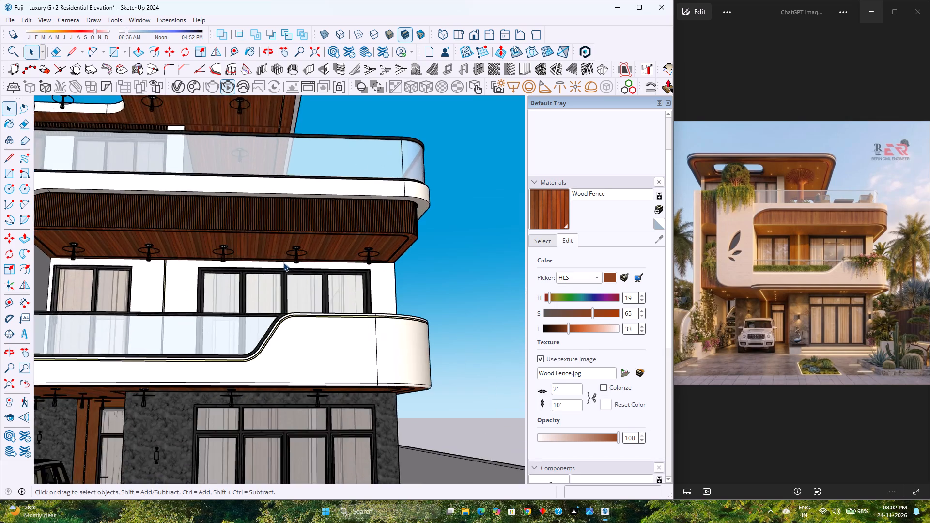
scroll(283, 262, up, 8)
scroll(285, 261, down, 16)
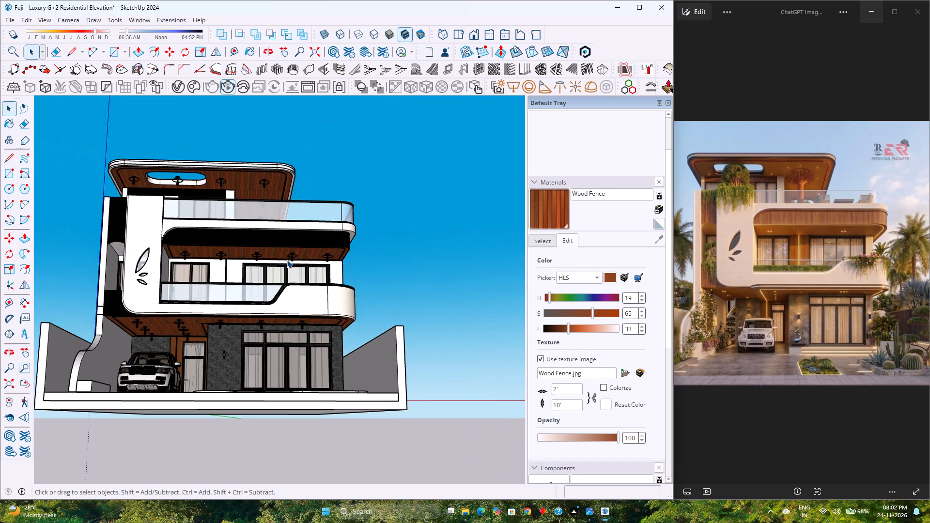
click(399, 241)
scroll(232, 294, up, 3)
scroll(335, 275, up, 1)
middle_drag(335, 275, 329, 295)
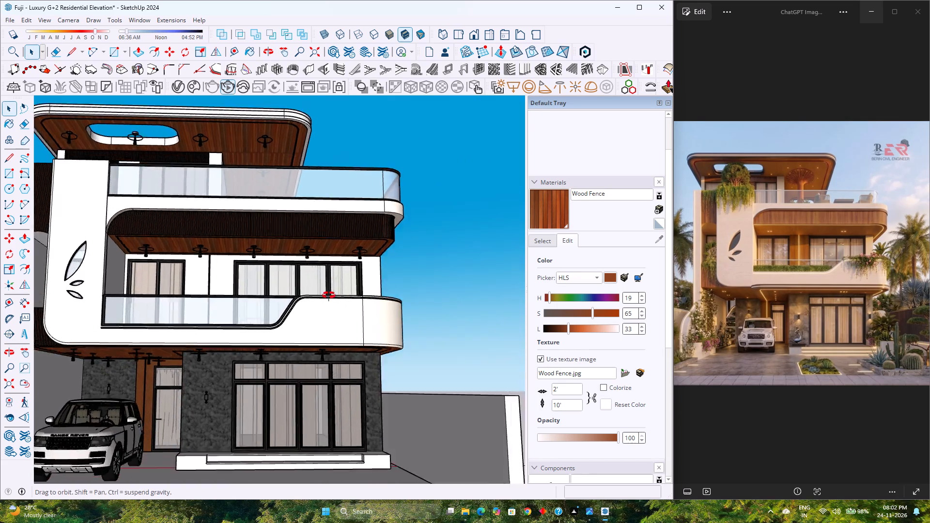
middle_drag(329, 295, 322, 315)
middle_click(321, 316)
scroll(211, 311, up, 3)
middle_drag(213, 310, 217, 338)
middle_click(217, 338)
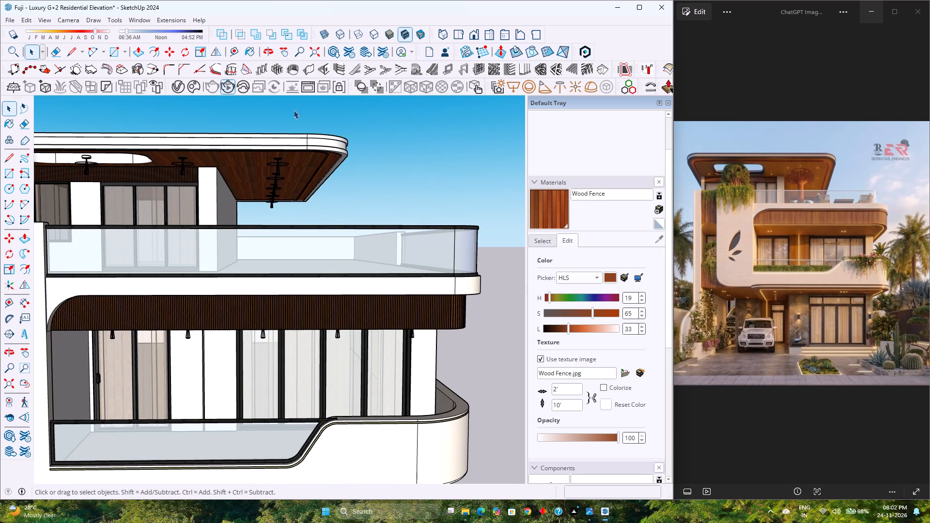
scroll(398, 201, down, 7)
click(436, 175)
scroll(372, 213, down, 2)
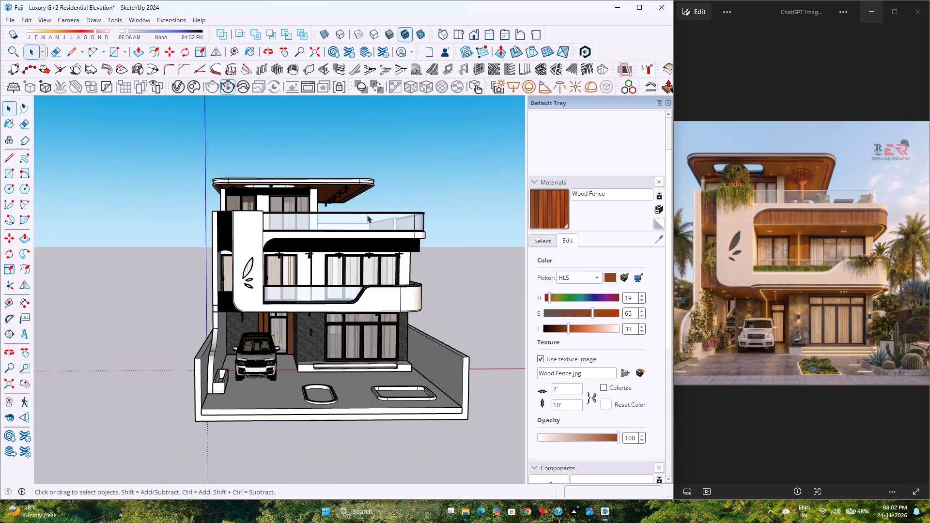
Within the first-floor nested group, paint the front edge of the side wall beside the slatted panel with 0027 AP L140 CRUSHED ICE from the in-model materials.
scroll(367, 215, down, 1)
scroll(314, 219, up, 5)
middle_drag(311, 220, 294, 299)
scroll(174, 358, up, 2)
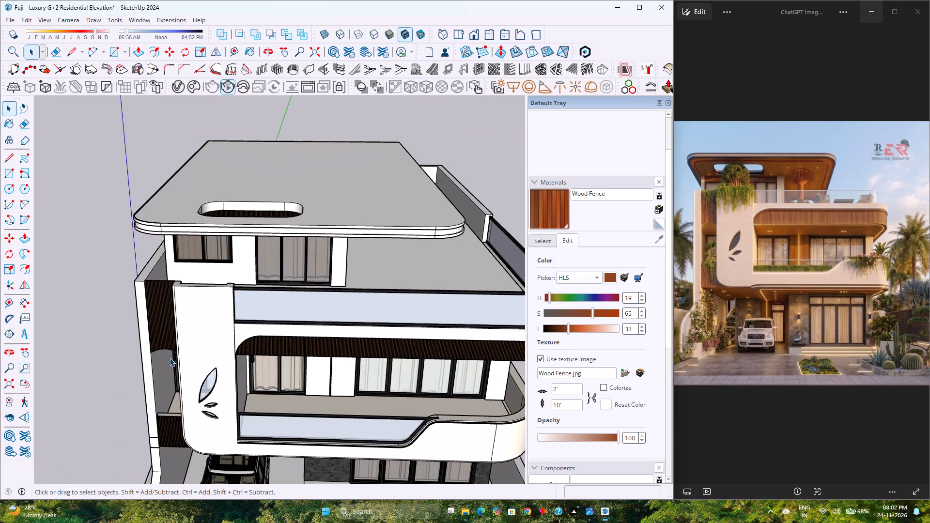
scroll(140, 367, up, 2)
click(540, 242)
click(589, 256)
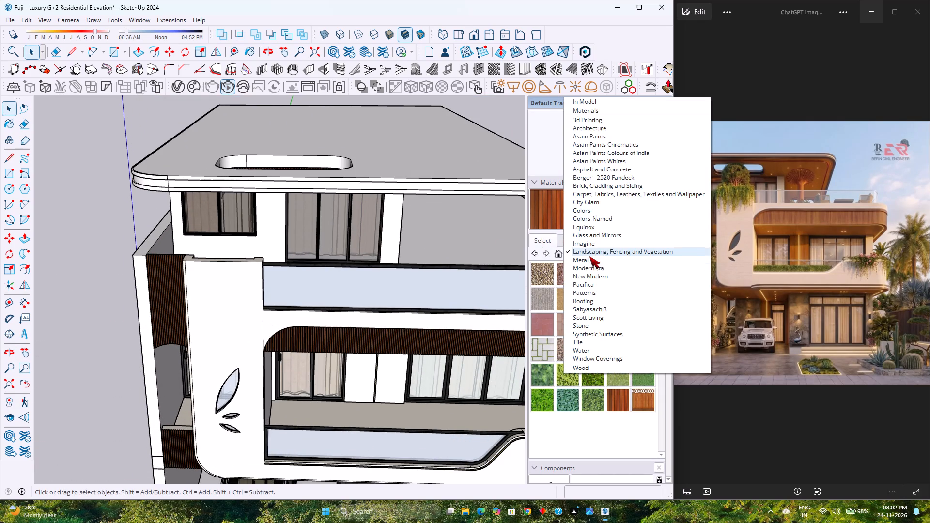
click(597, 102)
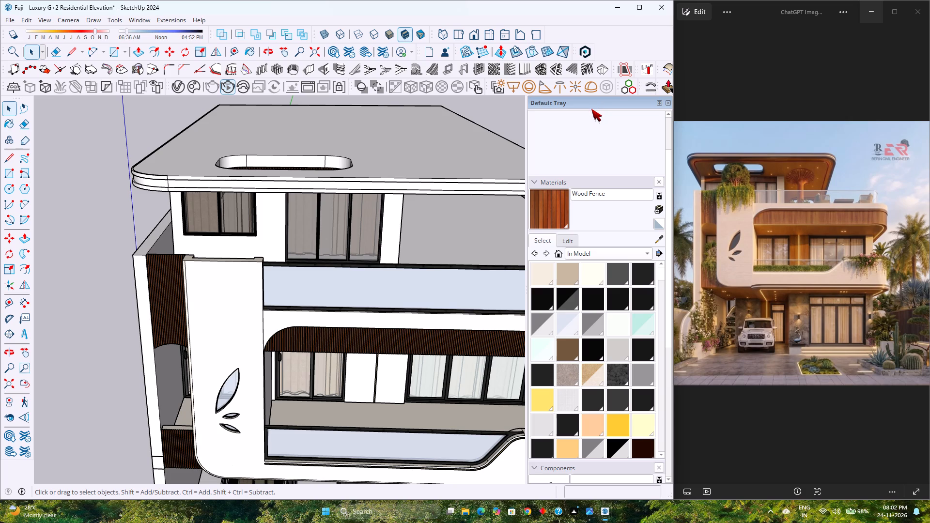
click(543, 278)
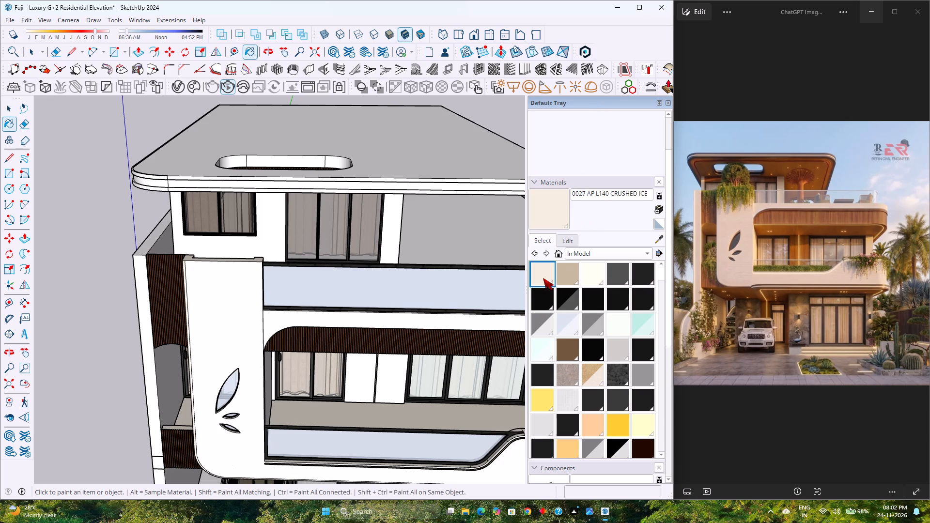
key(space)
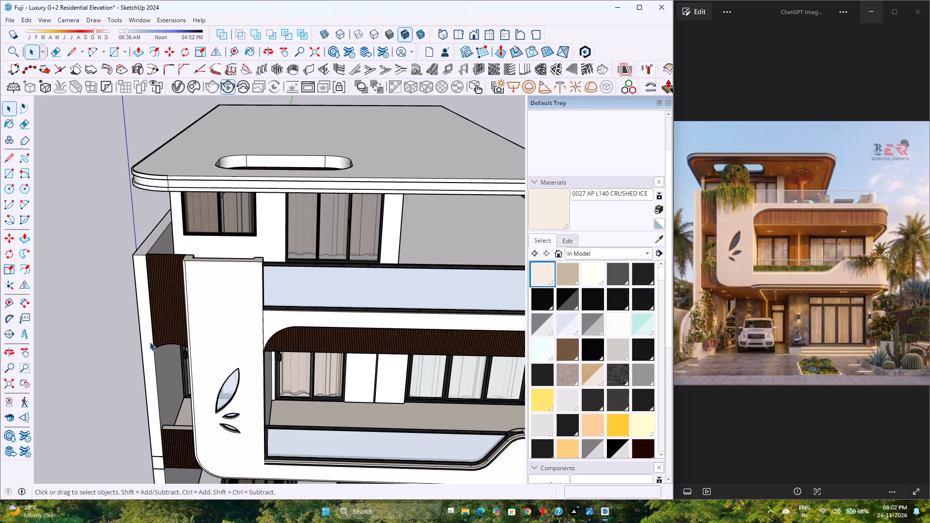
double_click(150, 342)
scroll(150, 341, up, 3)
click(150, 341)
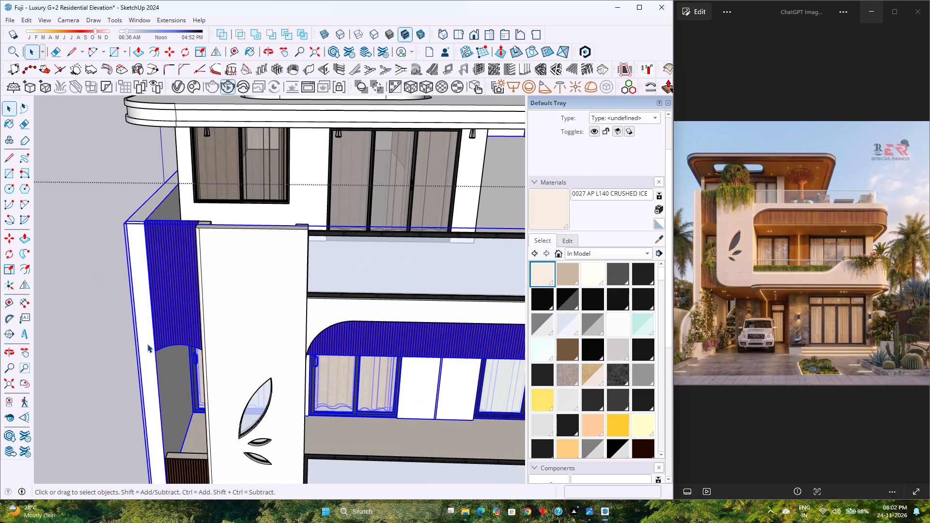
double_click(147, 344)
scroll(147, 344, up, 3)
click(147, 344)
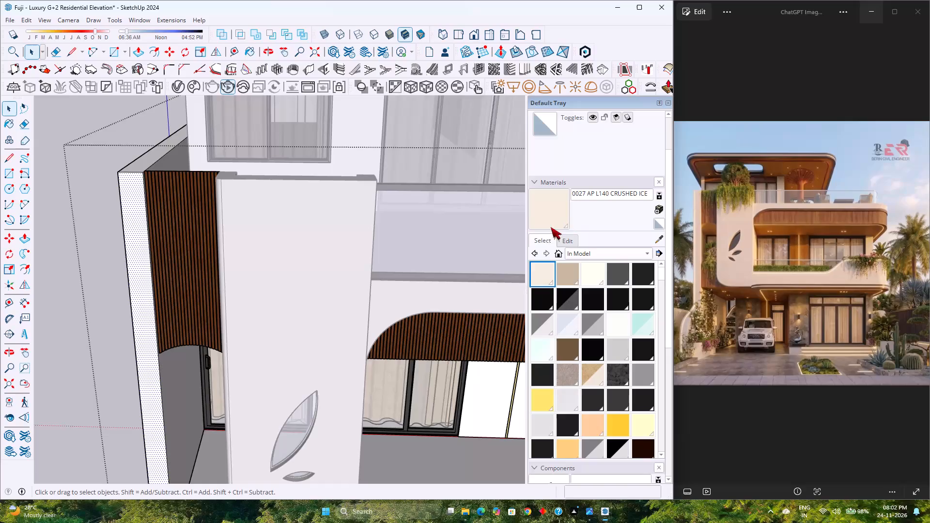
click(538, 220)
click(154, 389)
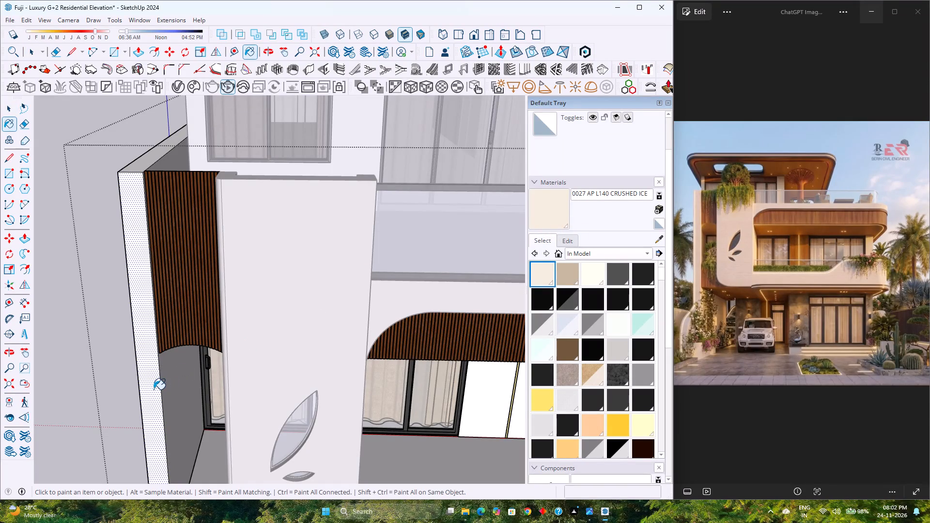
Open the Asian Paints Chromatics material collection.
click(593, 256)
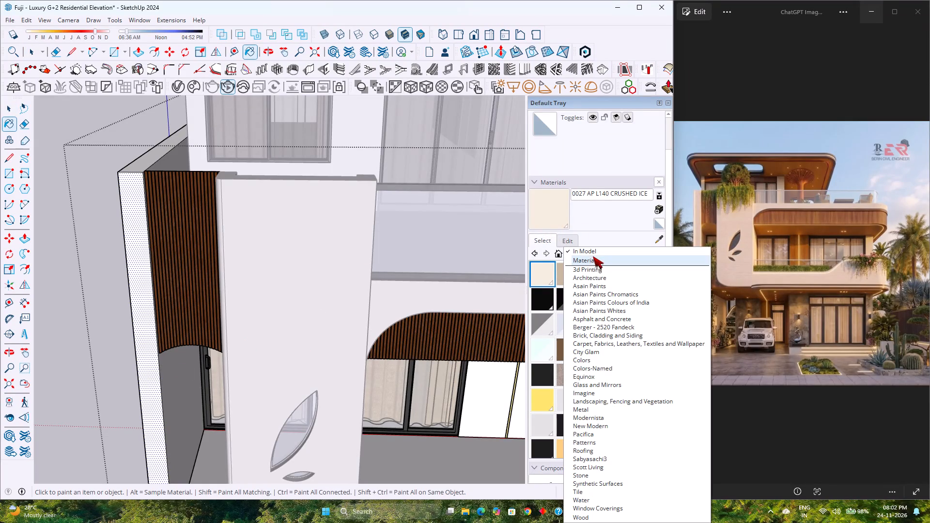
click(635, 293)
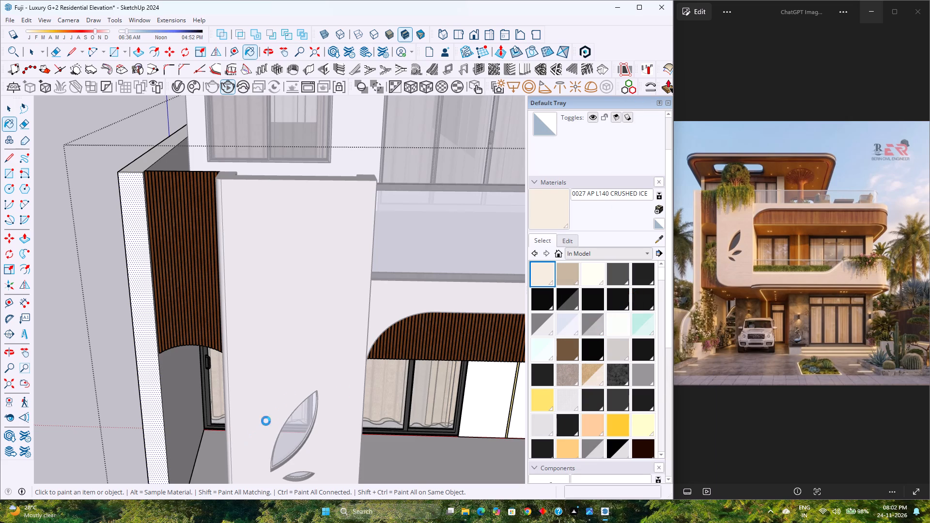
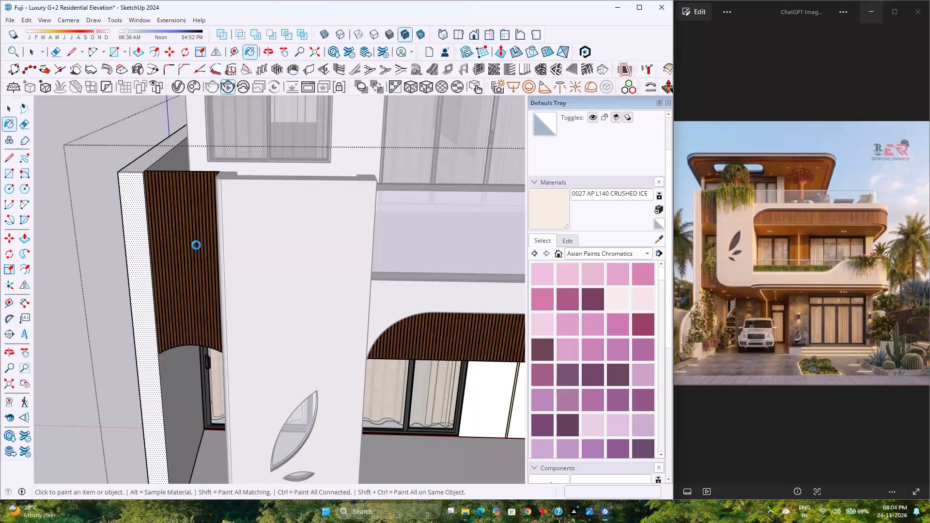
Browse the Asian Paints Chromatics swatches through to the orange and brown shades for a warm wall colour.
scroll(196, 245, up, 3)
scroll(196, 245, down, 3)
scroll(196, 245, up, 5)
scroll(576, 363, down, 2)
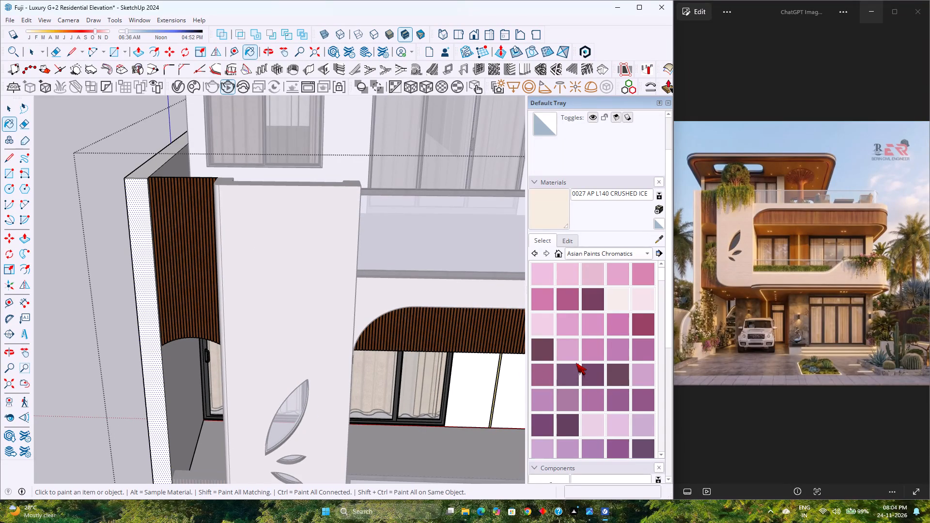
scroll(576, 363, down, 18)
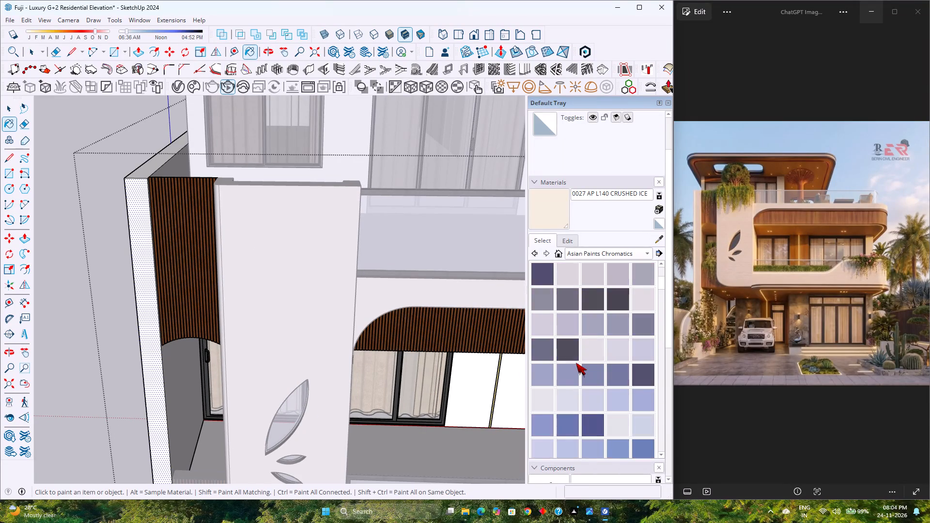
scroll(576, 363, down, 4)
scroll(576, 363, down, 20)
scroll(576, 363, down, 3)
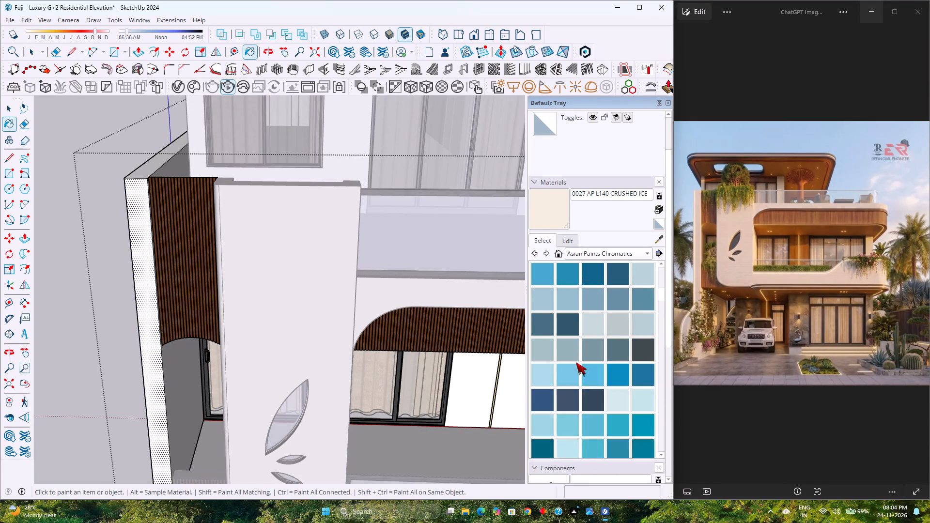
scroll(576, 362, down, 20)
scroll(576, 362, down, 13)
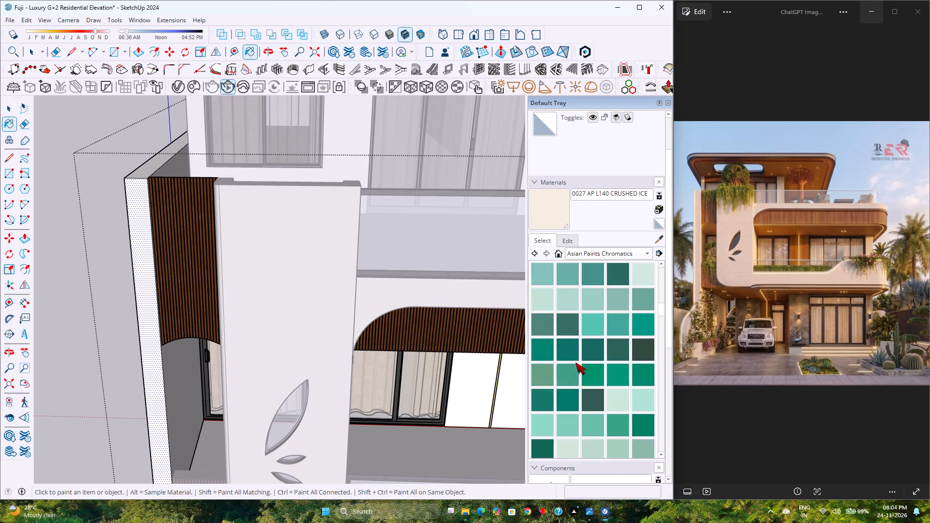
scroll(575, 362, down, 8)
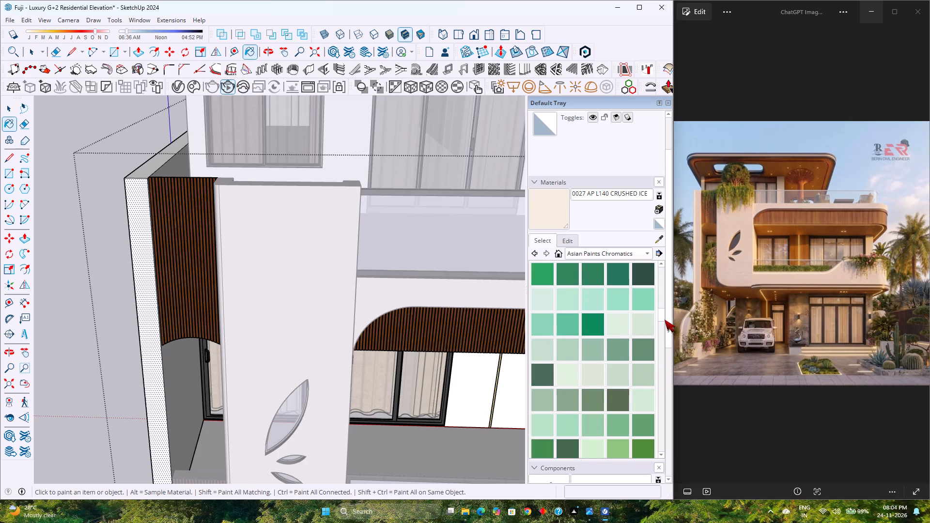
drag(663, 315, 661, 344)
scroll(580, 365, down, 6)
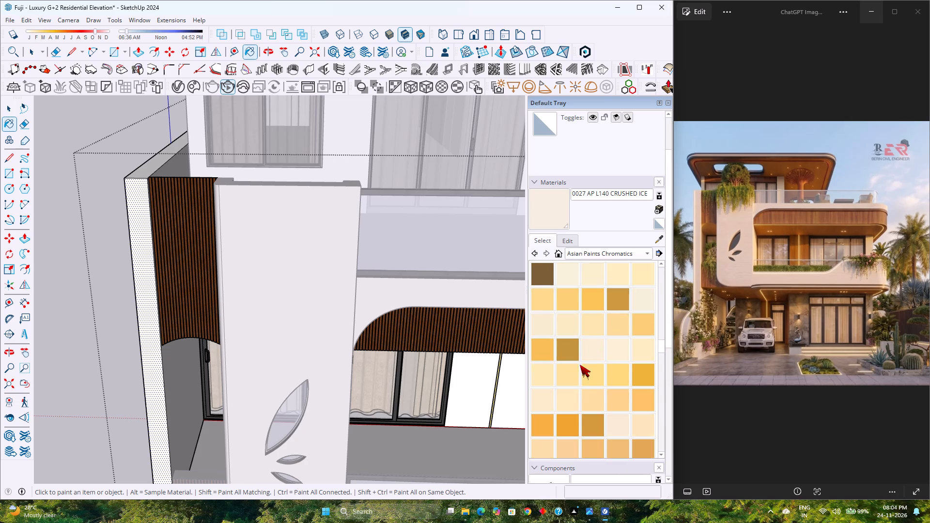
scroll(580, 365, down, 16)
scroll(580, 365, up, 1)
scroll(580, 365, down, 1)
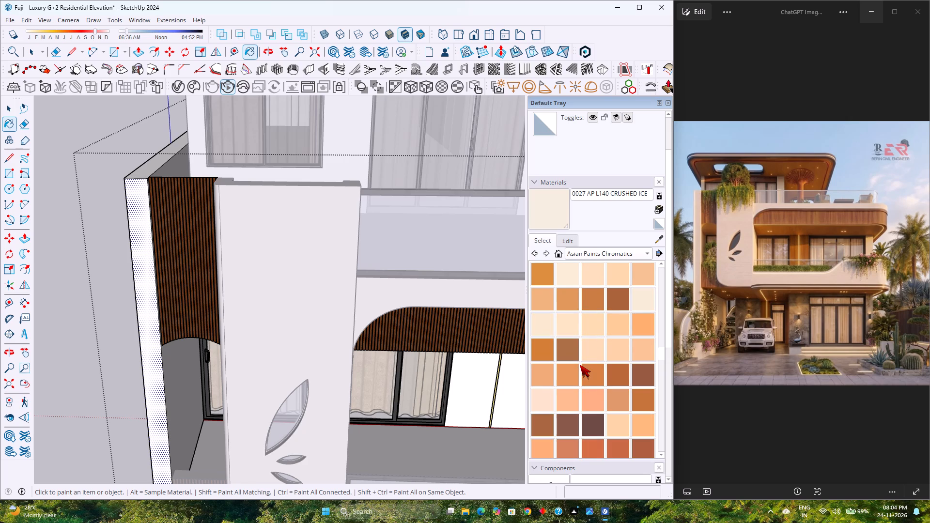
scroll(288, 359, down, 5)
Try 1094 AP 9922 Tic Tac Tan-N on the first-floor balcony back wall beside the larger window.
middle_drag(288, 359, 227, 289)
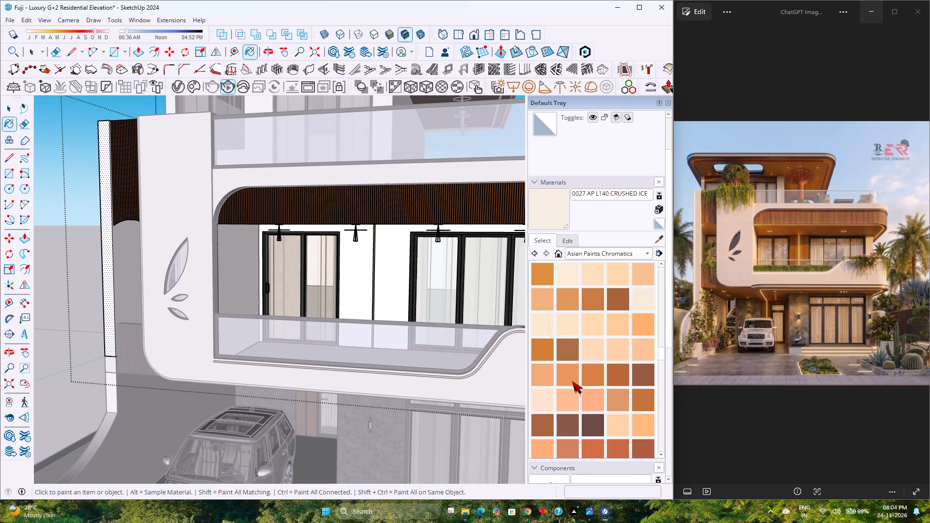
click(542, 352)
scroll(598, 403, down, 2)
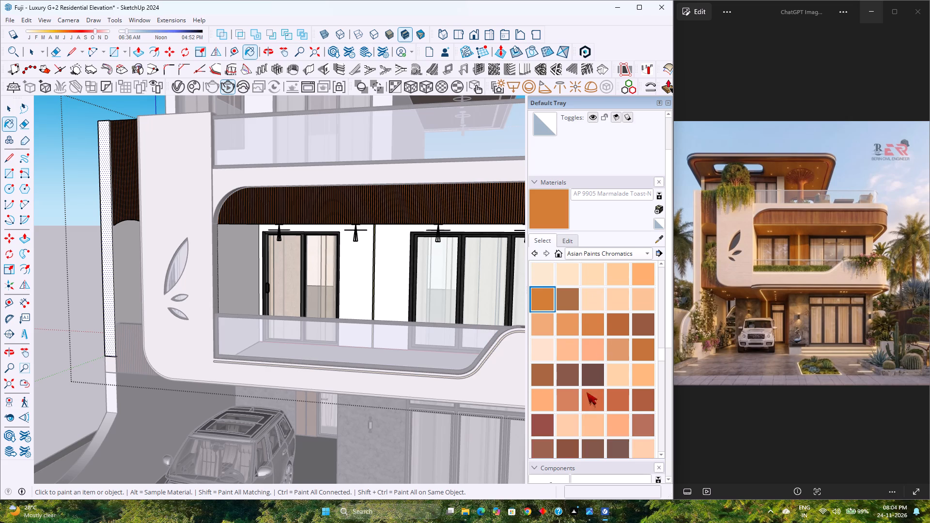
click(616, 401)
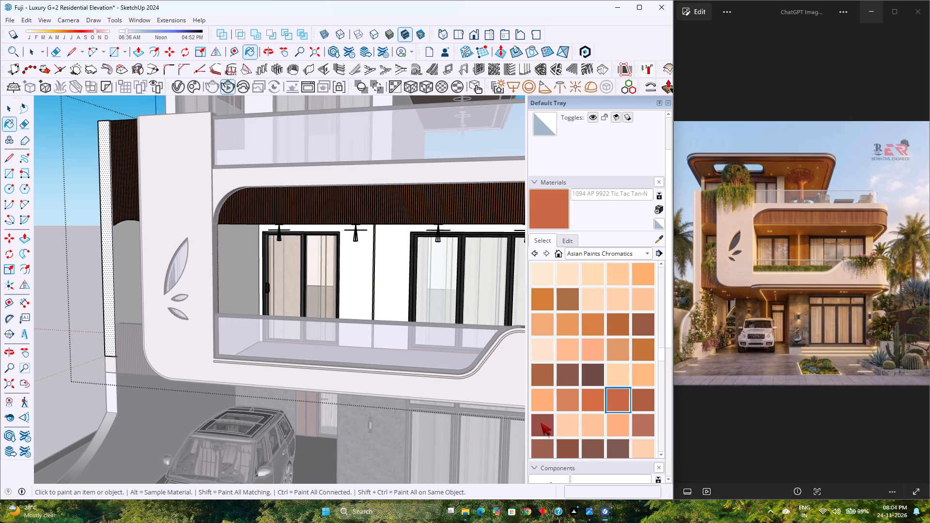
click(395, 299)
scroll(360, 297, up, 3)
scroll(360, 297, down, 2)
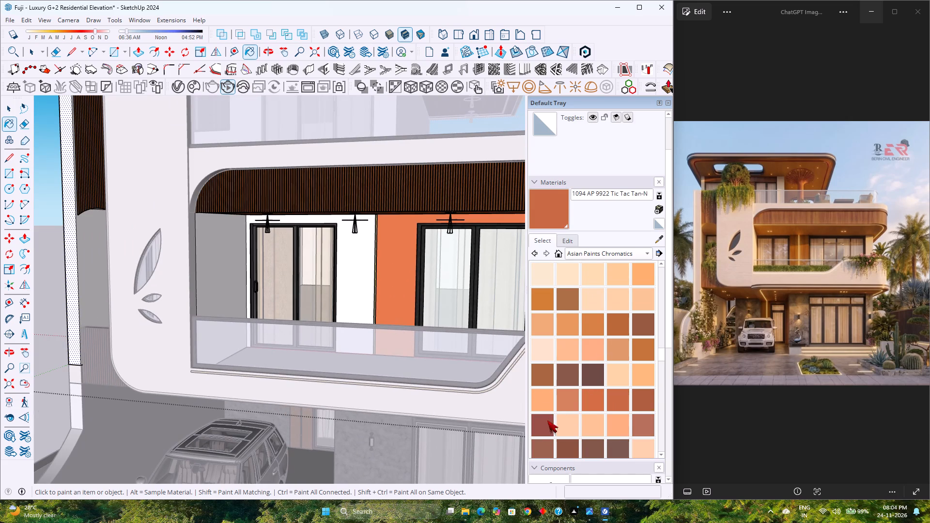
Paint both back wall panels between the balcony windows and the balcony's inner side wall with AP 9929 Burnished Earth-N.
click(548, 443)
click(404, 294)
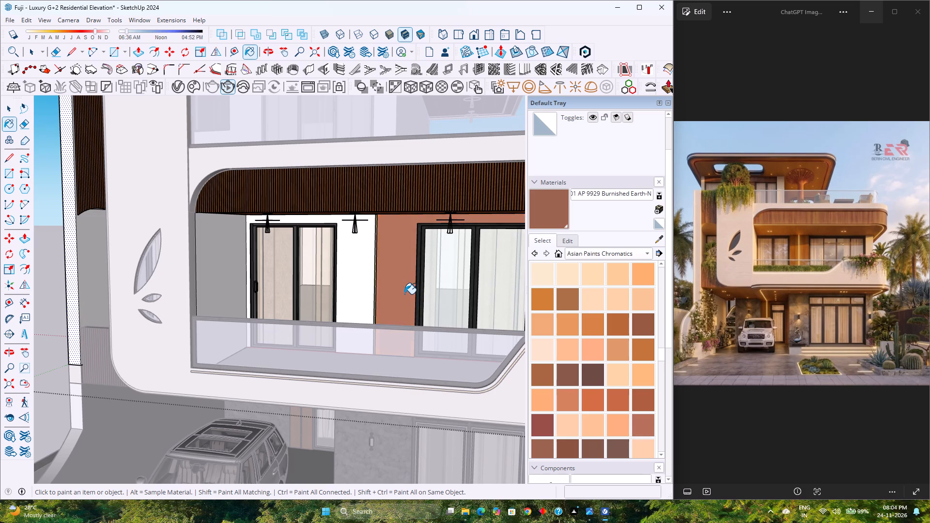
scroll(404, 294, up, 3)
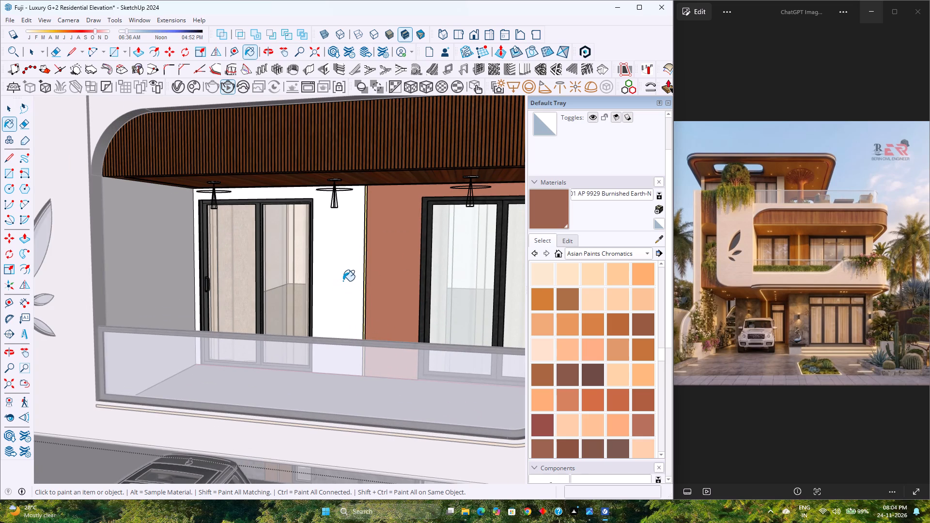
click(345, 278)
scroll(345, 278, down, 7)
middle_drag(349, 282, 279, 296)
middle_click(279, 296)
scroll(202, 285, up, 3)
click(179, 283)
scroll(179, 283, down, 8)
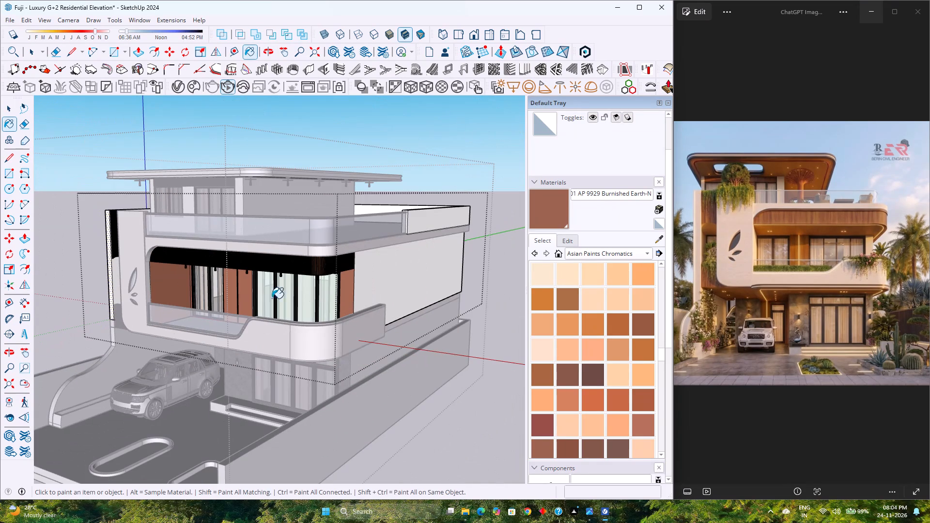
Paint the long outer side wall of the first floor with AP 9929 Burnished Earth-N.
click(368, 284)
scroll(368, 284, up, 2)
middle_drag(368, 285, 274, 266)
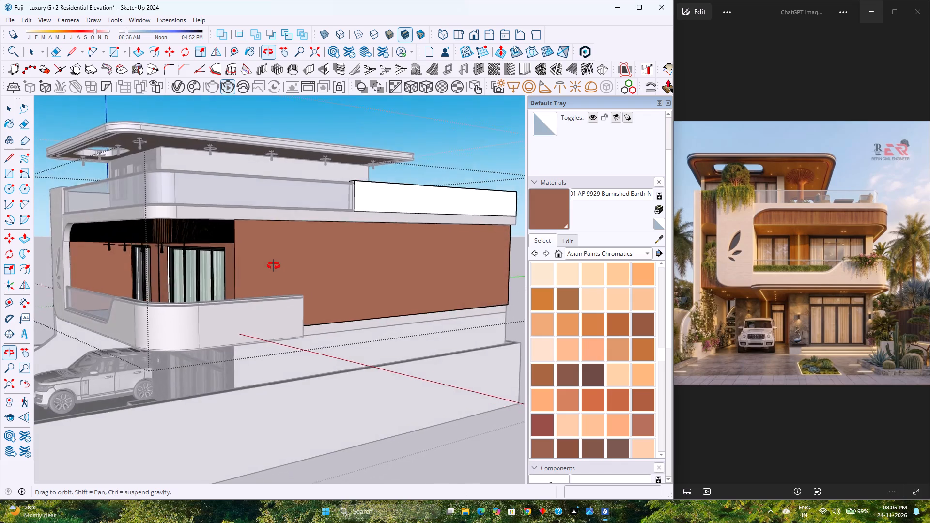
Behind the leaf-cutout wall, paint the wall above the sliding door and the adjoining inner side wall with AP 9929 Burnished Earth-N.
middle_drag(274, 266, 418, 267)
middle_click(418, 267)
scroll(418, 268, down, 4)
middle_drag(253, 274, 398, 285)
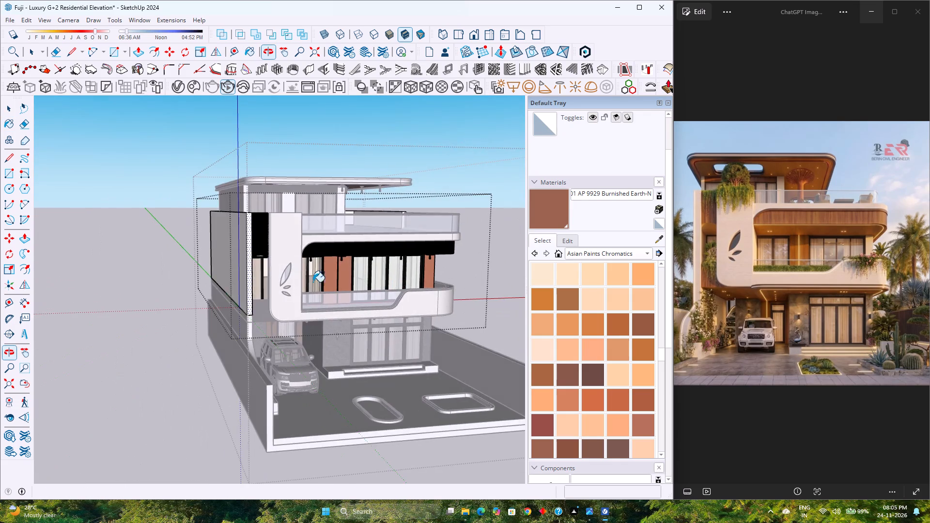
scroll(237, 270, up, 15)
middle_drag(279, 283, 265, 275)
middle_click(265, 275)
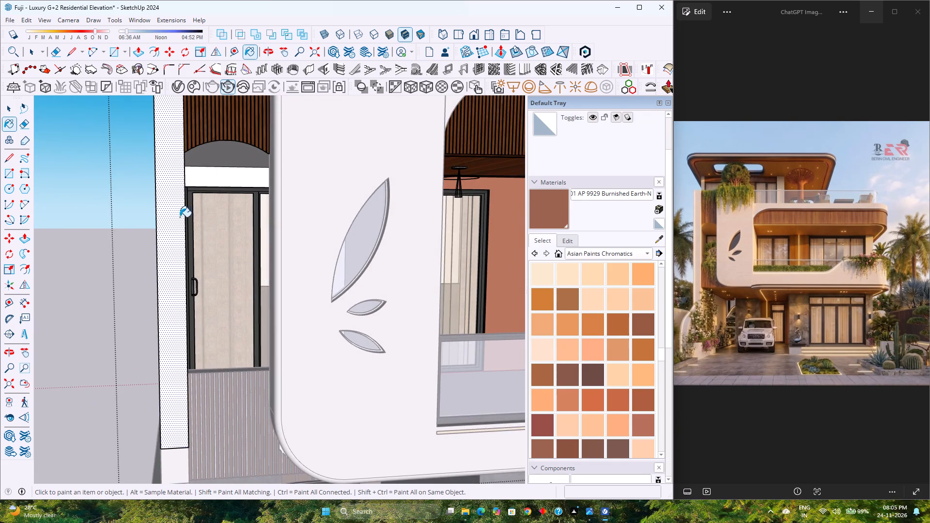
scroll(211, 194, up, 4)
click(212, 172)
middle_drag(212, 172, 183, 183)
middle_click(183, 183)
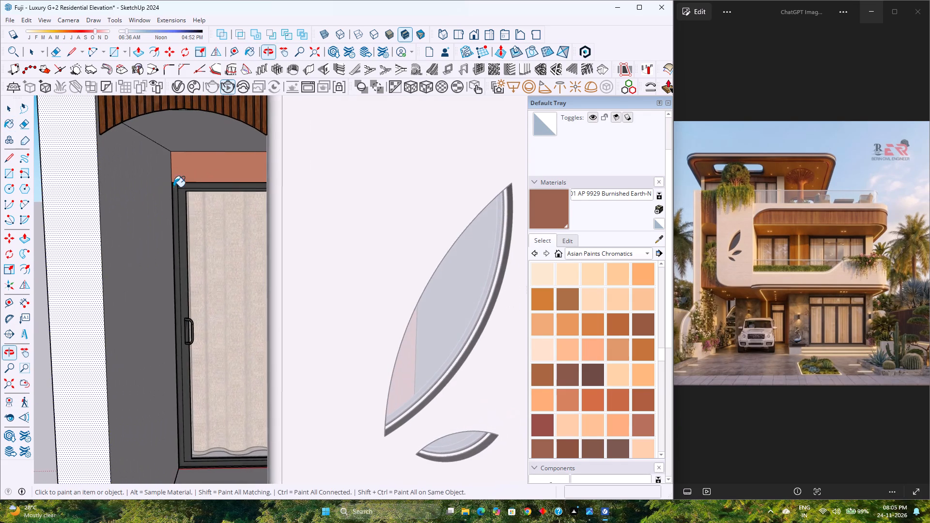
click(136, 194)
scroll(136, 194, down, 19)
scroll(138, 218, down, 3)
scroll(138, 218, up, 4)
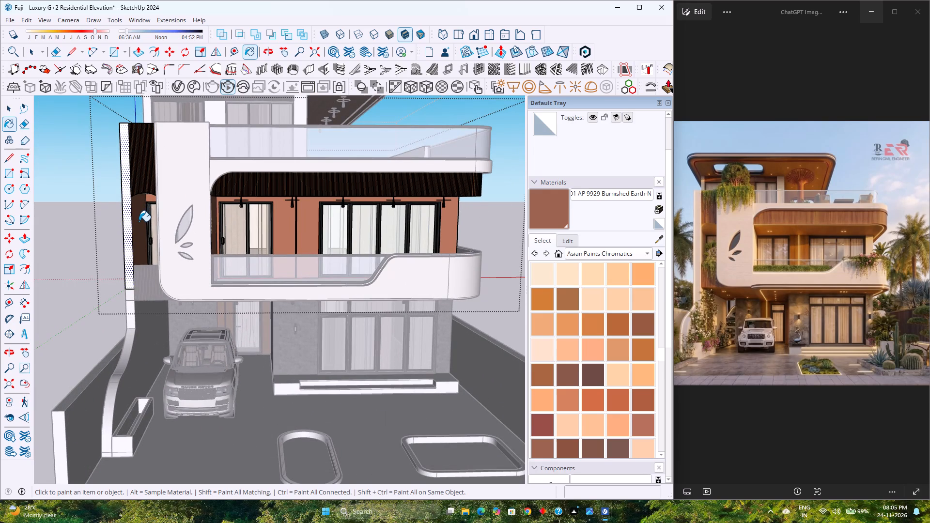
key(space)
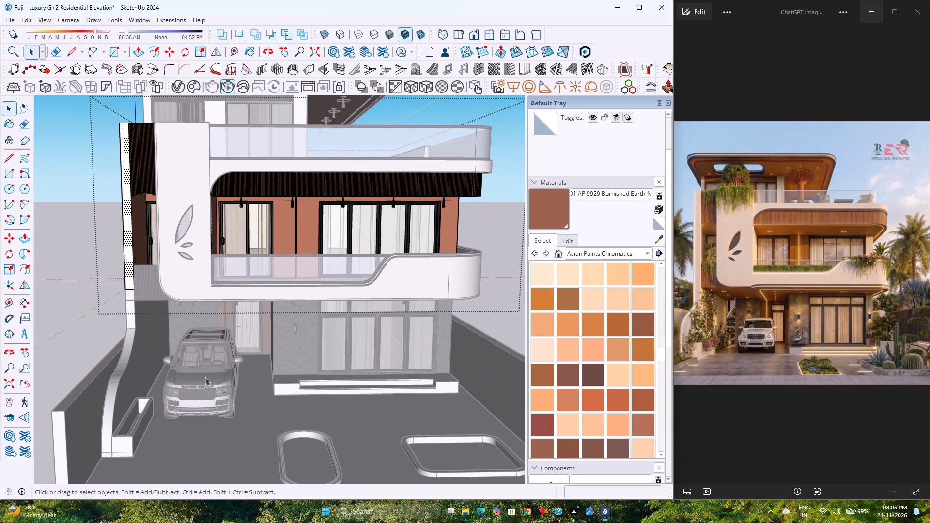
key(Escape)
Within the ground-floor group, paint the carport side wall beside the car with AP 9929 Burnished Earth-N.
scroll(207, 374, down, 2)
middle_drag(206, 372, 173, 333)
middle_click(173, 333)
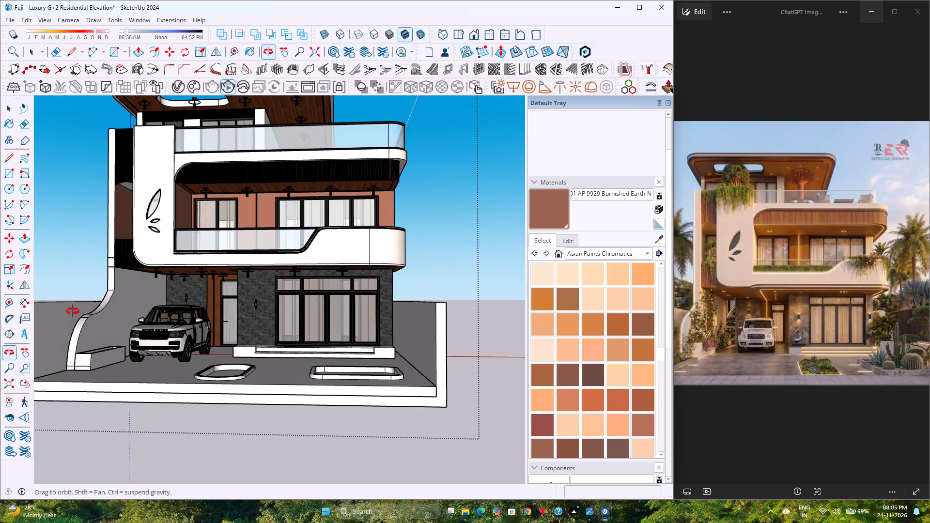
scroll(73, 311, up, 13)
click(151, 306)
click(151, 306)
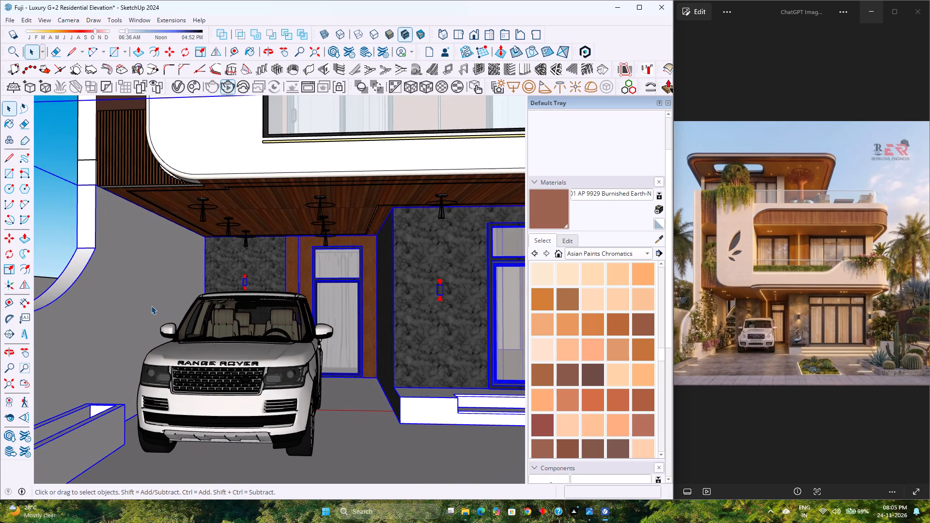
click(151, 306)
click(555, 218)
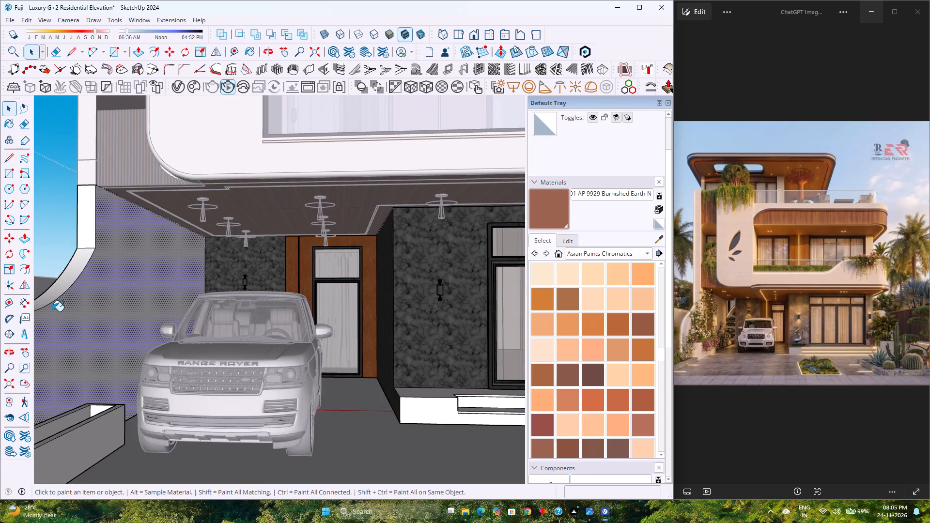
click(106, 305)
scroll(106, 305, down, 3)
key(space)
key(Escape)
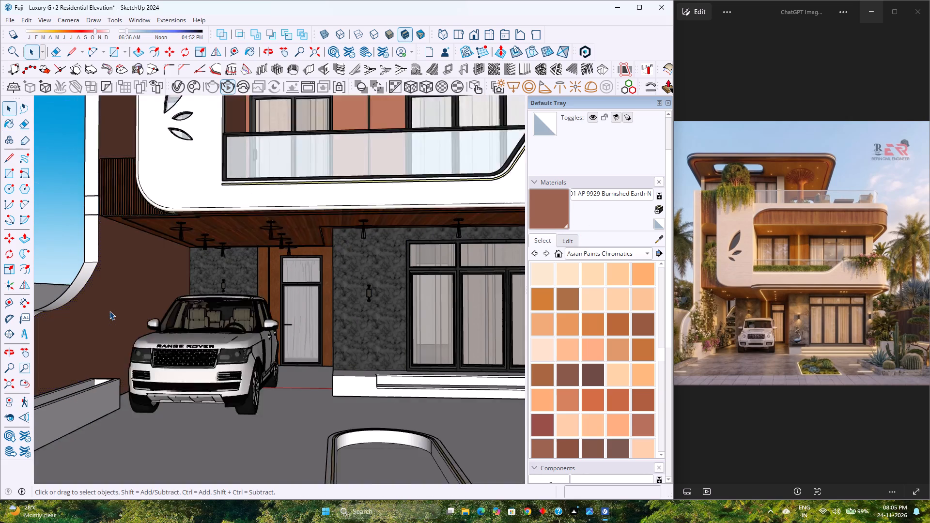
Show the whole house in the front view and switch to the V-Ray Frame Buffer to check the wall colour.
scroll(109, 311, down, 4)
middle_drag(111, 313, 140, 346)
scroll(155, 345, down, 7)
middle_drag(168, 343, 165, 333)
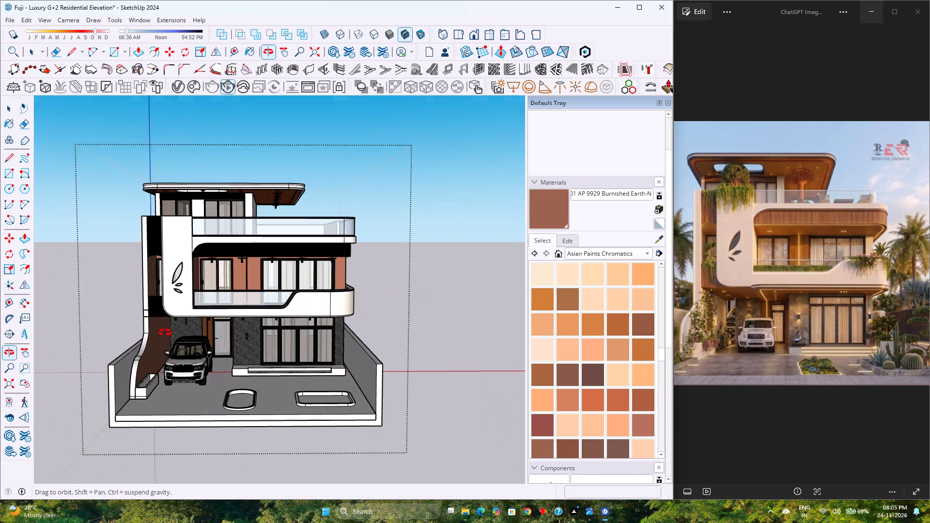
middle_drag(165, 333, 190, 347)
scroll(190, 347, up, 1)
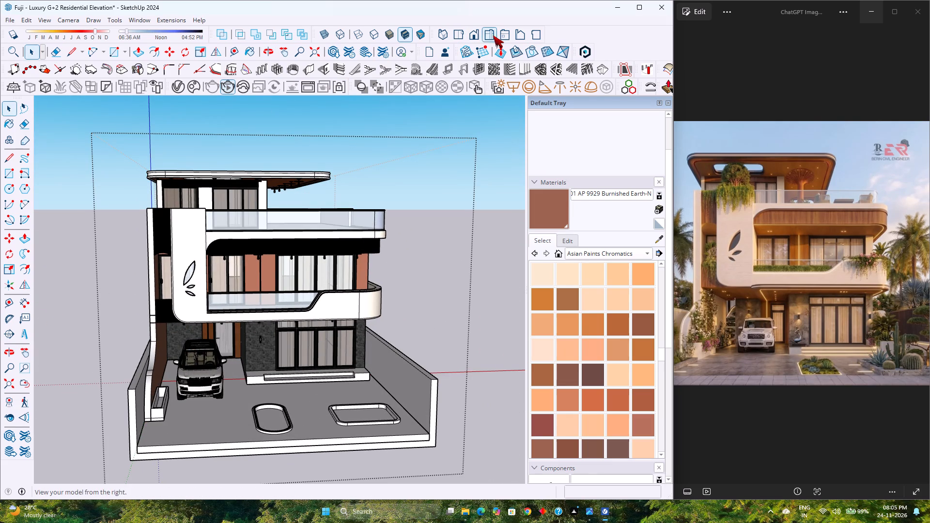
click(477, 34)
click(11, 387)
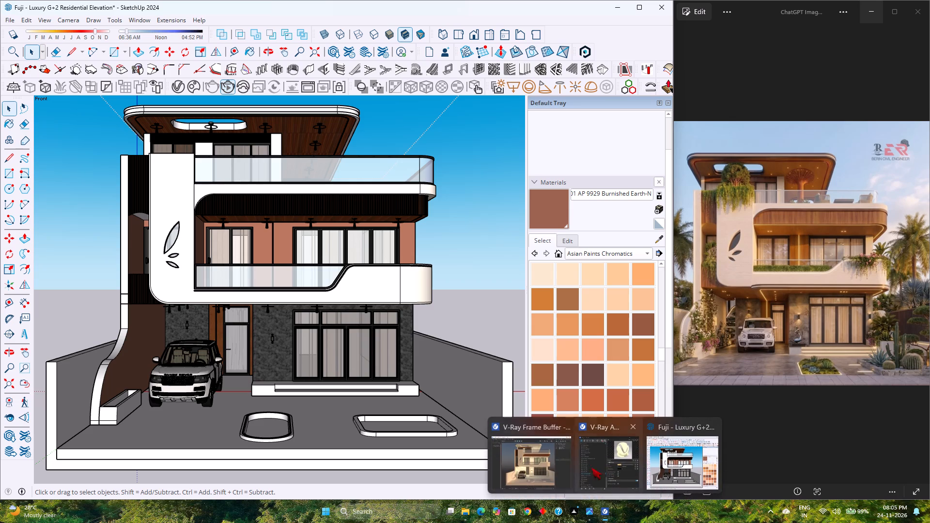
click(536, 462)
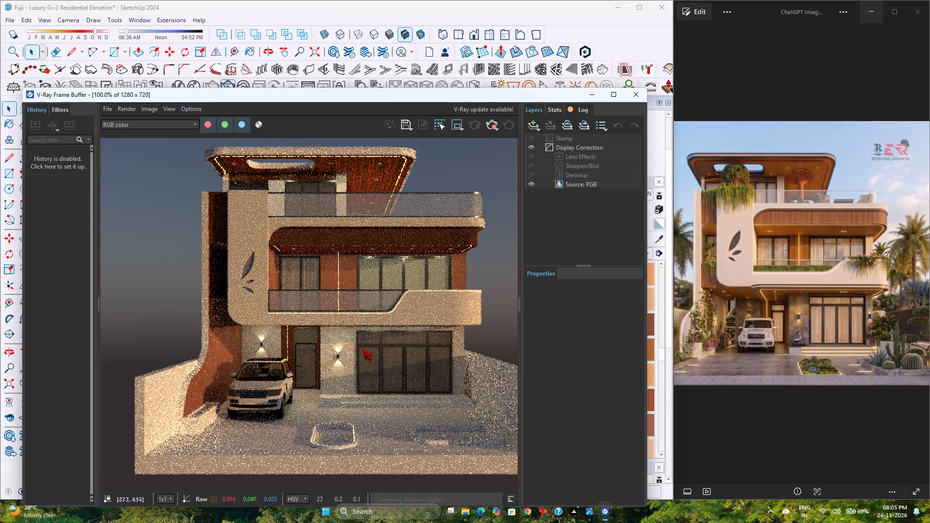
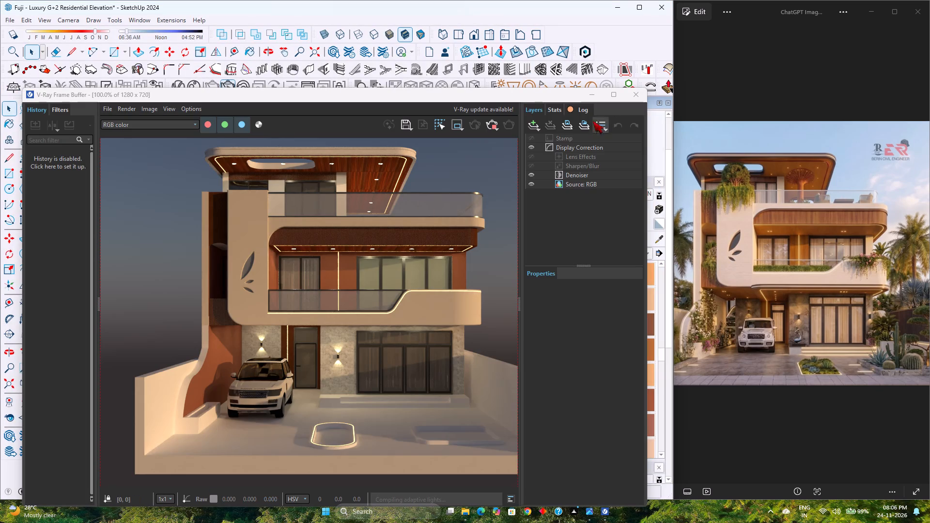
Put the render window away, undo the brown paint on the curved carport side wall and exit the group.
click(589, 98)
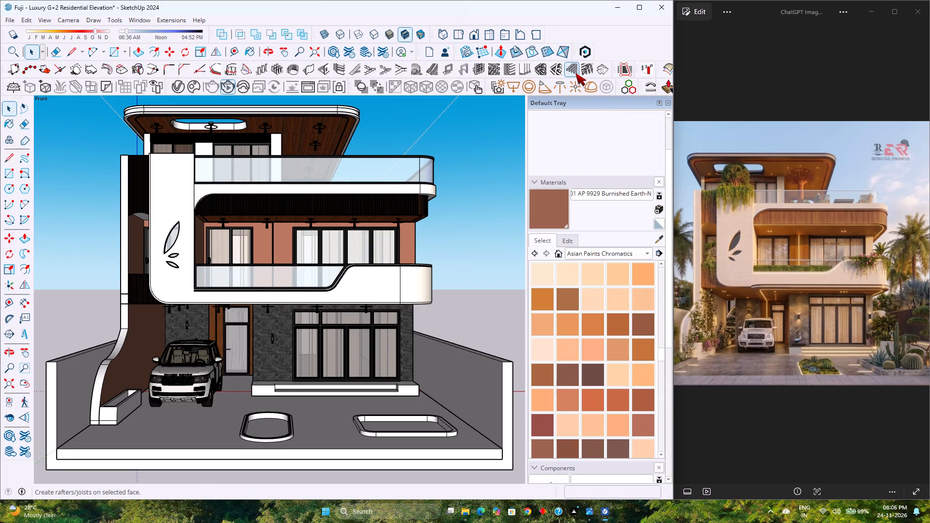
key(ctrl+z)
key(ctrl+z)
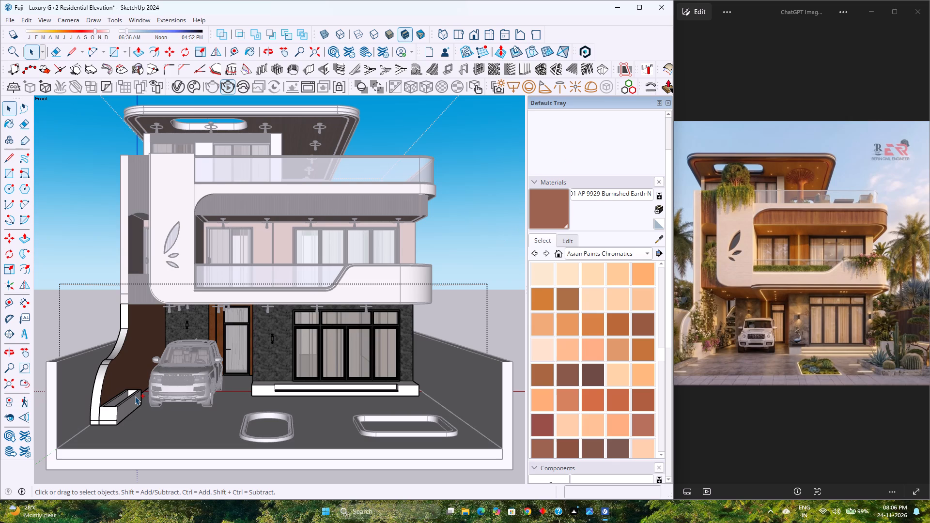
key(space)
key(Escape)
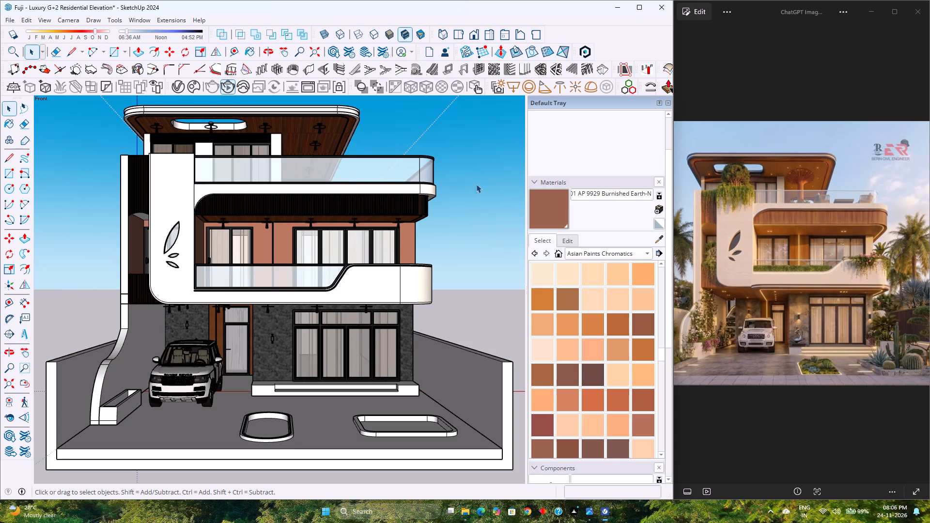
Paint the curved side wall beside the car with the in-model material 0027 AP L140 CRUSHED ICE.
click(546, 275)
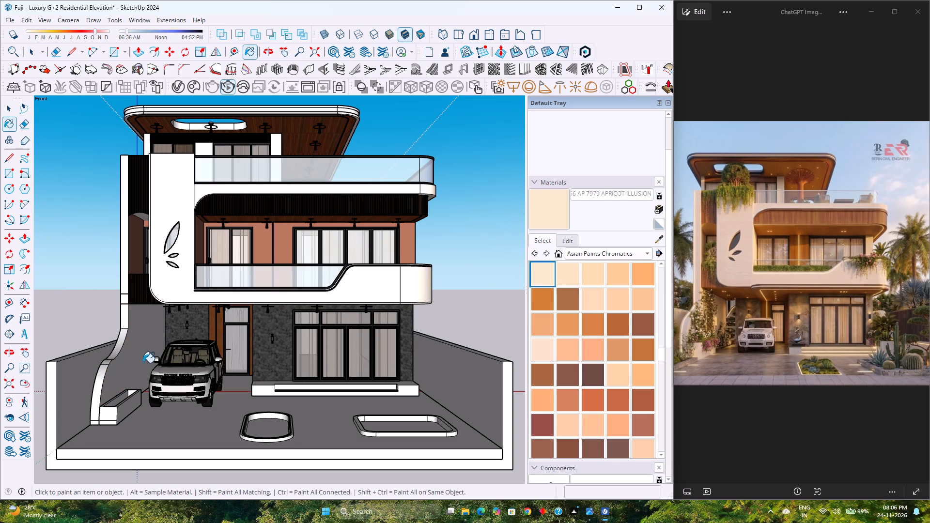
click(568, 252)
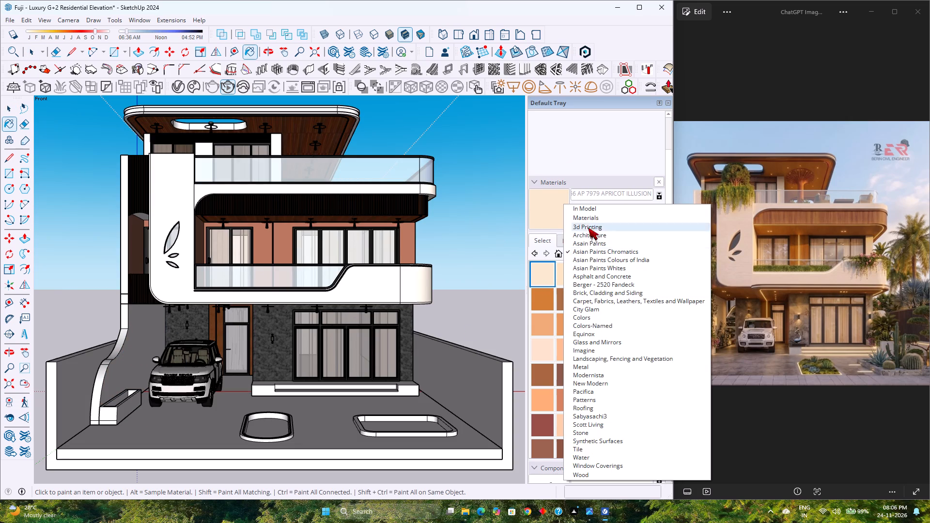
click(595, 210)
click(547, 278)
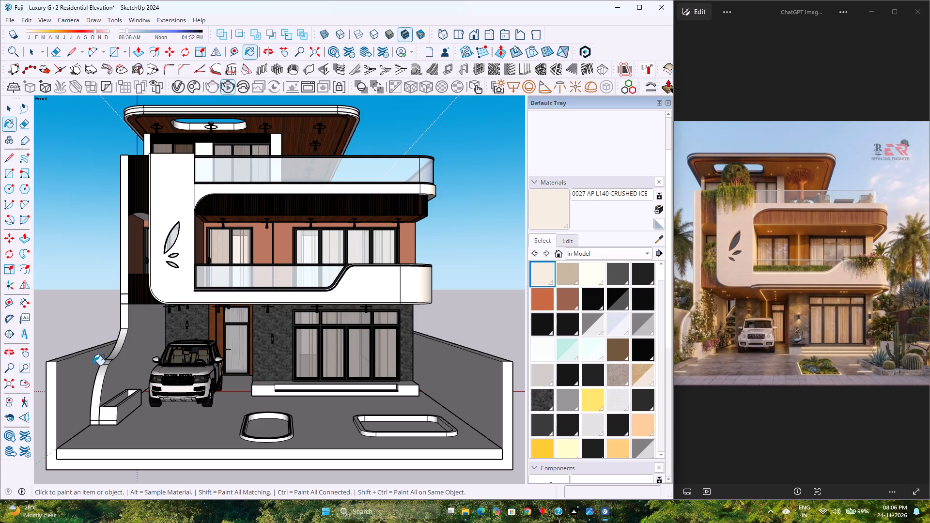
click(122, 360)
key(space)
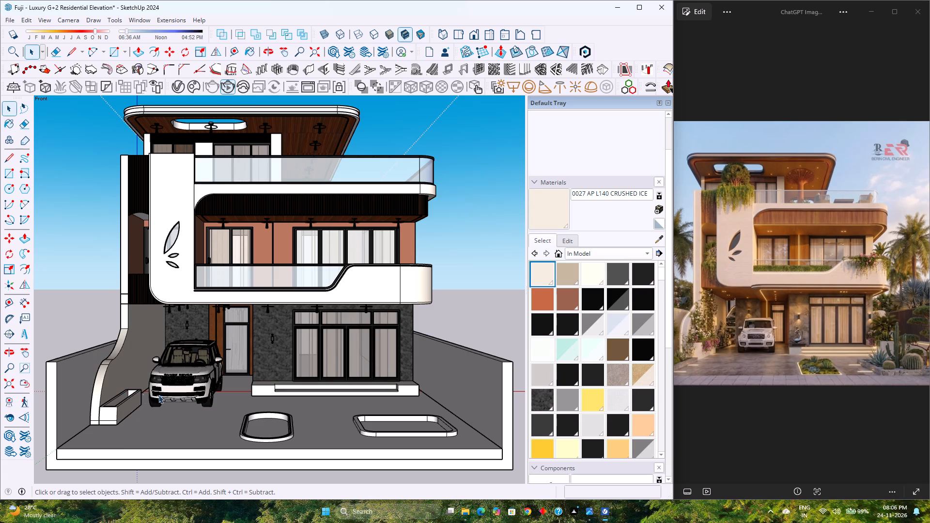
Open the planter box at the foot of the curved wall and paint it with Quartz Light Grey from Synthetic Surfaces.
scroll(75, 420, up, 10)
scroll(131, 412, up, 1)
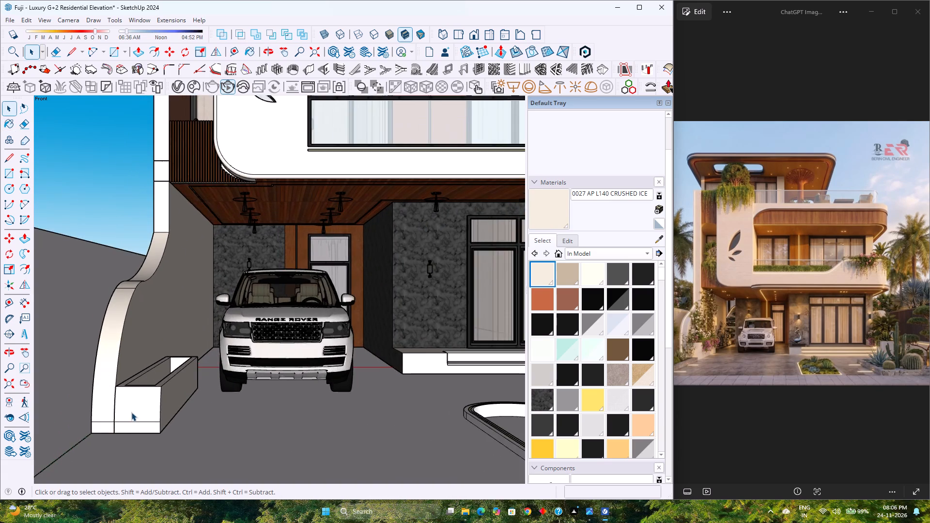
scroll(131, 412, up, 7)
middle_drag(139, 406, 137, 432)
double_click(144, 405)
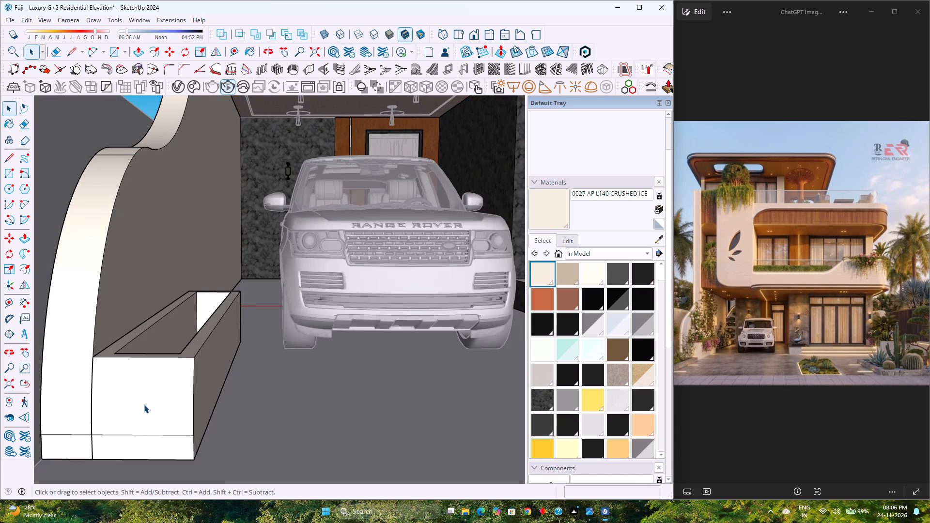
scroll(144, 404, up, 3)
click(144, 404)
scroll(144, 404, up, 1)
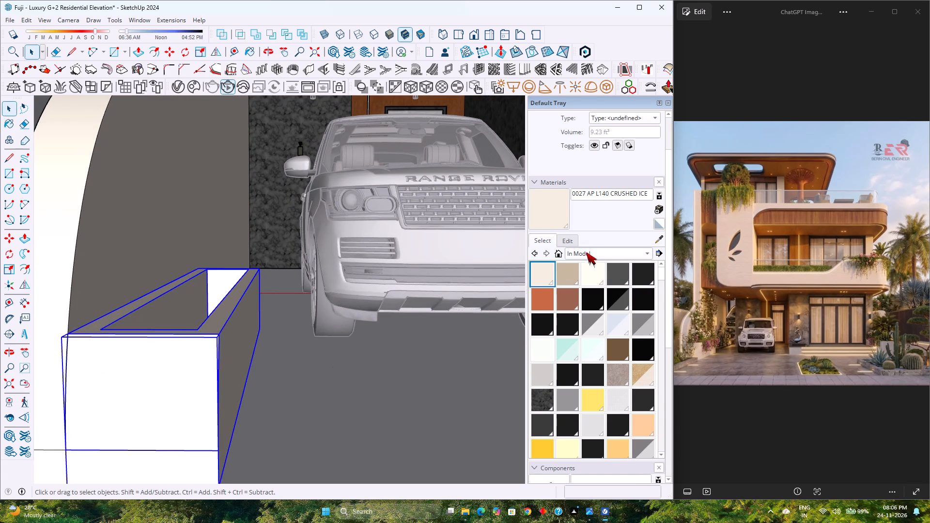
click(587, 254)
scroll(610, 486, down, 1)
click(610, 483)
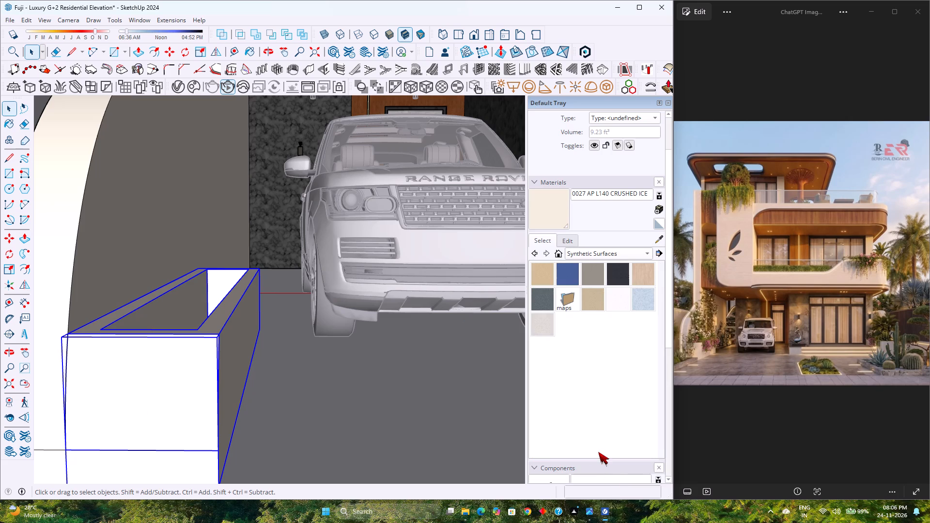
click(618, 306)
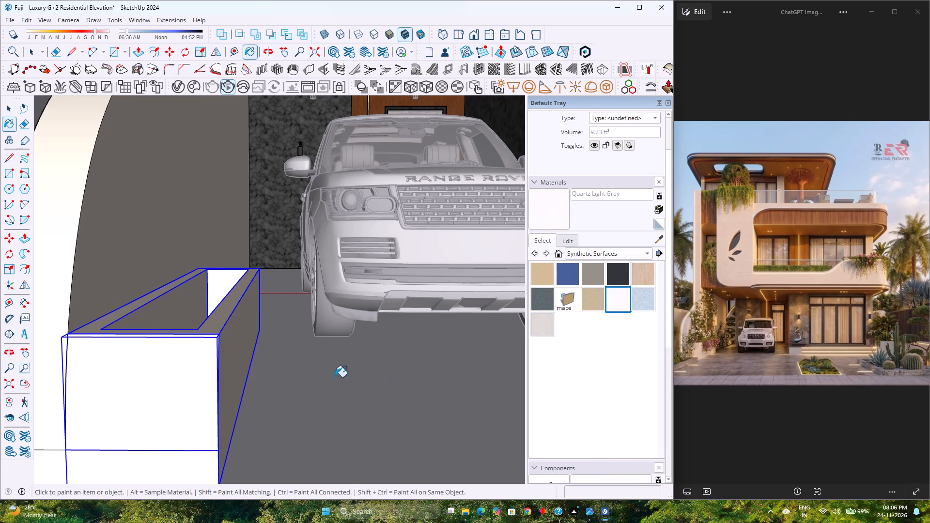
click(182, 404)
Recolour the Quartz Light Grey material to hue 36, saturation 66 and lightness 65.
click(567, 244)
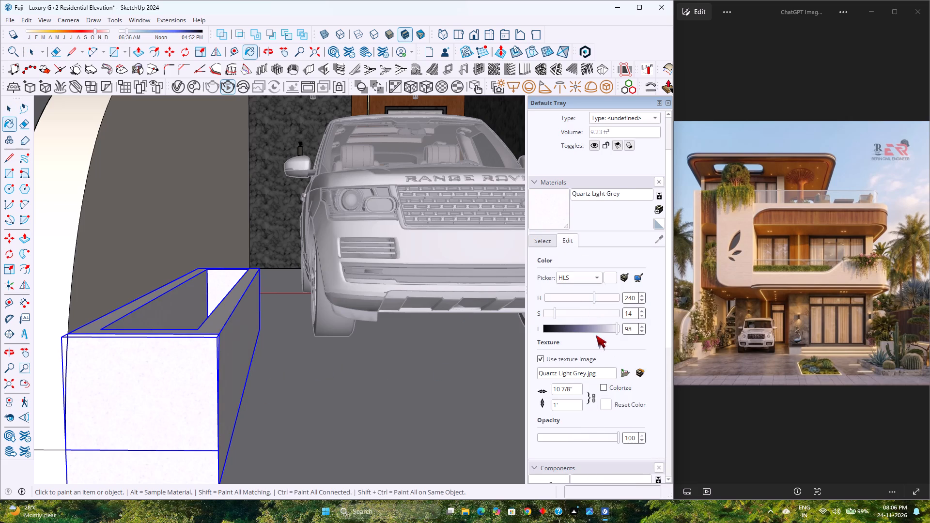
click(608, 329)
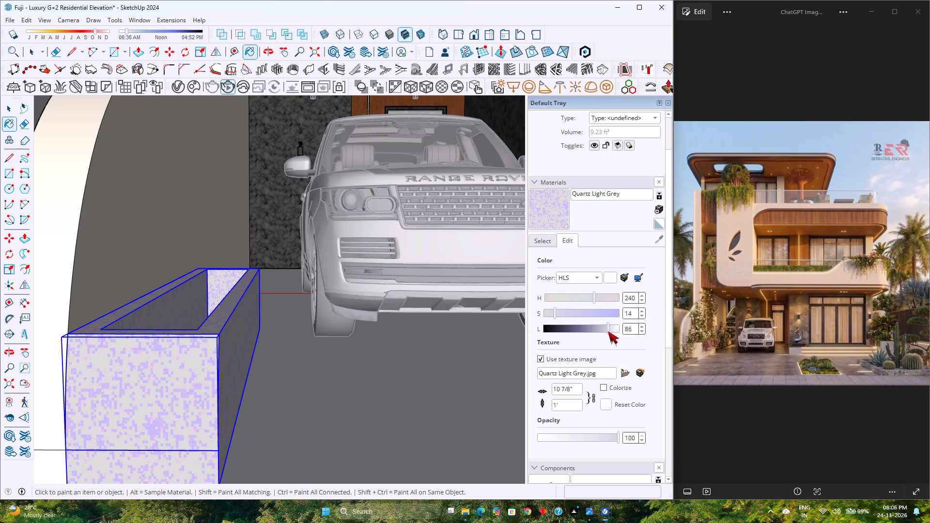
drag(597, 297, 606, 300)
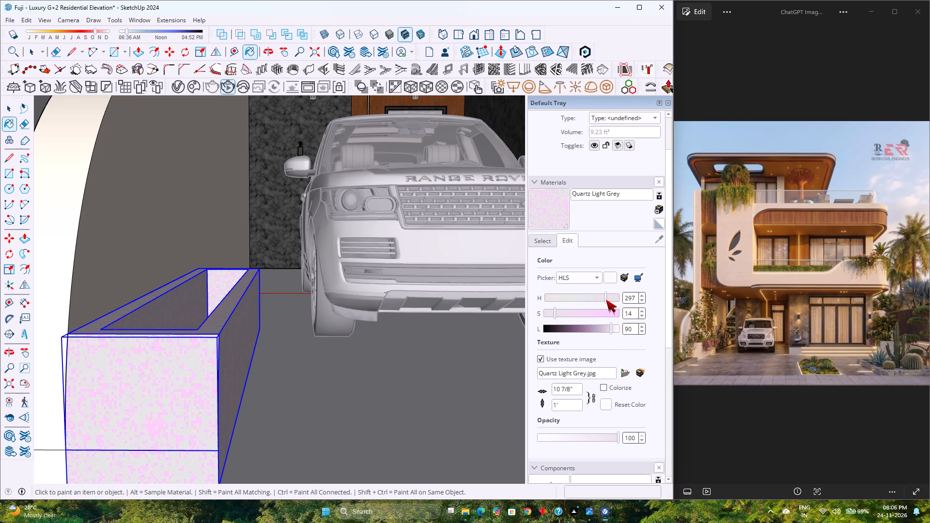
drag(606, 300, 594, 302)
drag(594, 302, 557, 300)
drag(552, 310, 608, 317)
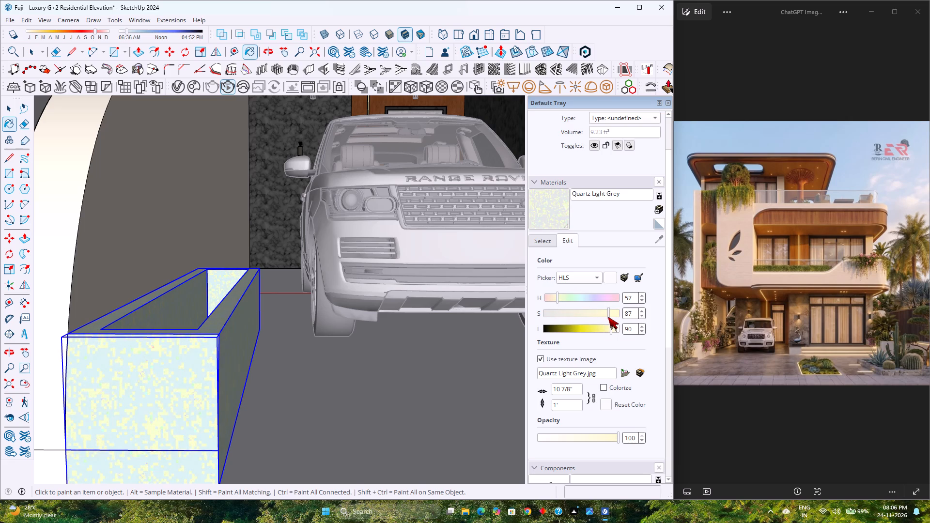
drag(608, 317, 593, 317)
drag(611, 328, 608, 328)
drag(608, 328, 592, 329)
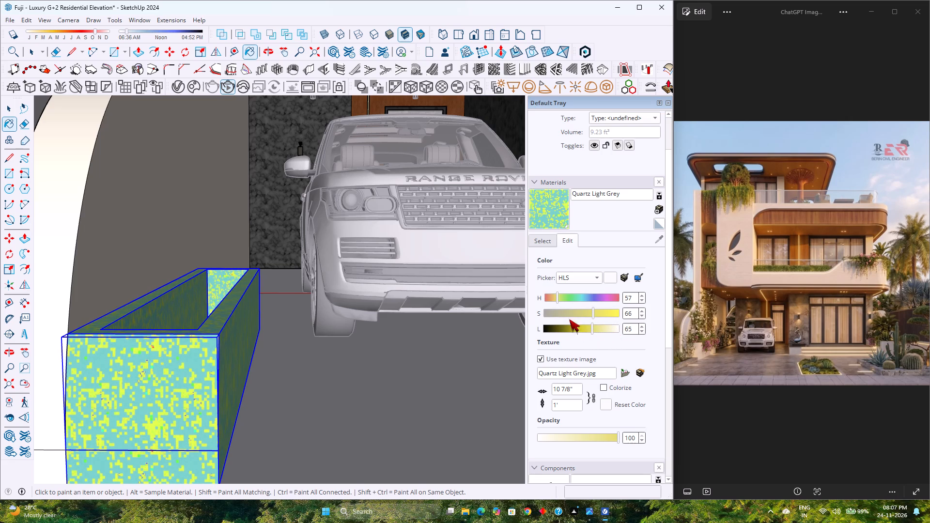
drag(558, 298, 556, 298)
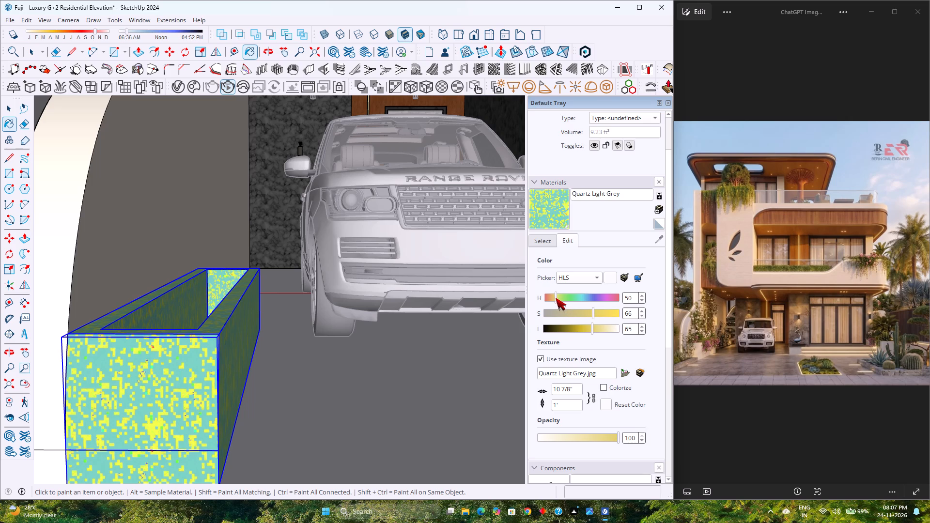
drag(556, 298, 552, 298)
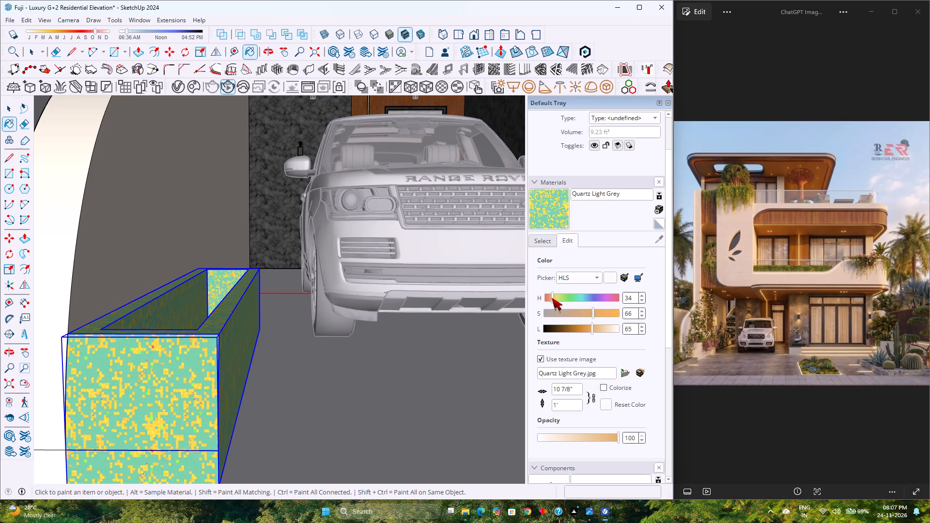
drag(552, 298, 554, 299)
Soften the Quartz Light Grey colour to saturation 46 and lightness 95.
drag(593, 316, 554, 321)
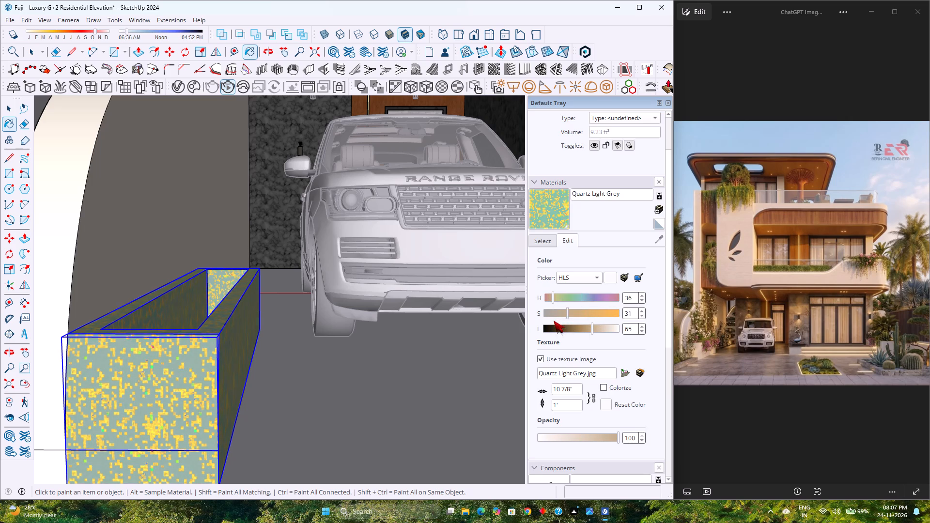
drag(554, 321, 543, 325)
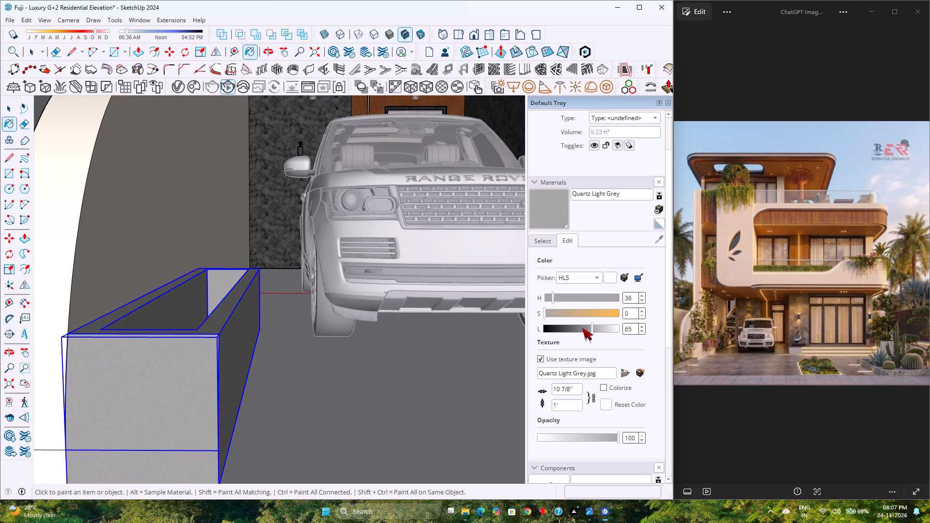
drag(590, 327, 609, 329)
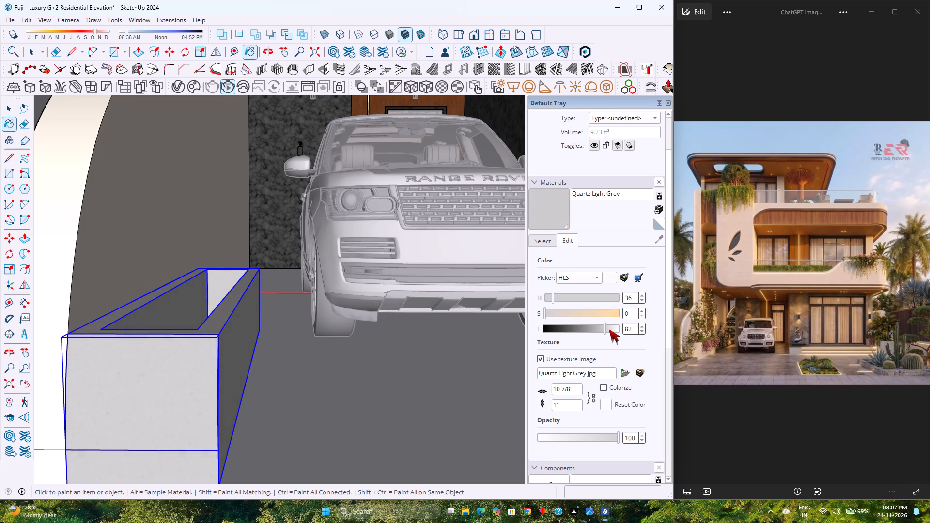
drag(609, 329, 609, 329)
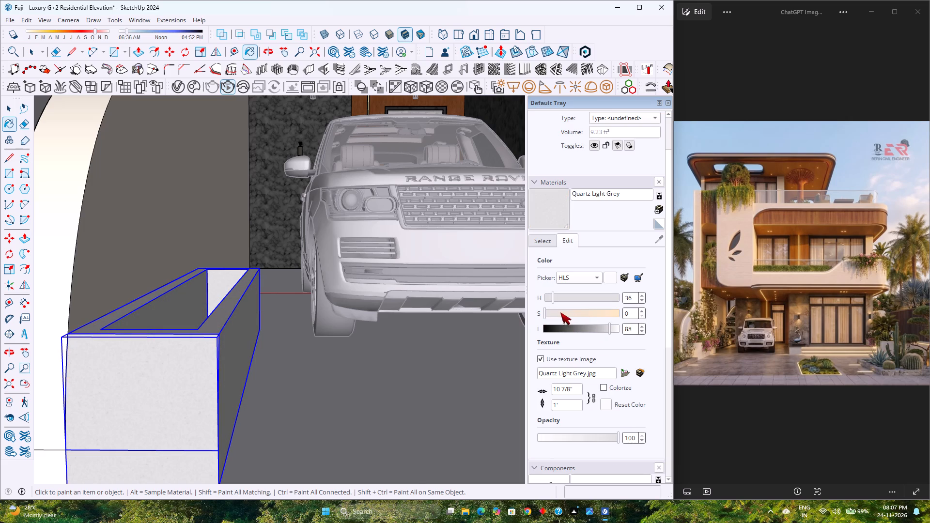
drag(607, 331, 613, 330)
drag(613, 330, 614, 332)
drag(546, 310, 559, 313)
drag(559, 313, 578, 316)
Apply the recoloured Quartz Light Grey to the planter box again and exit its group.
scroll(323, 363, down, 4)
scroll(223, 393, down, 4)
click(237, 394)
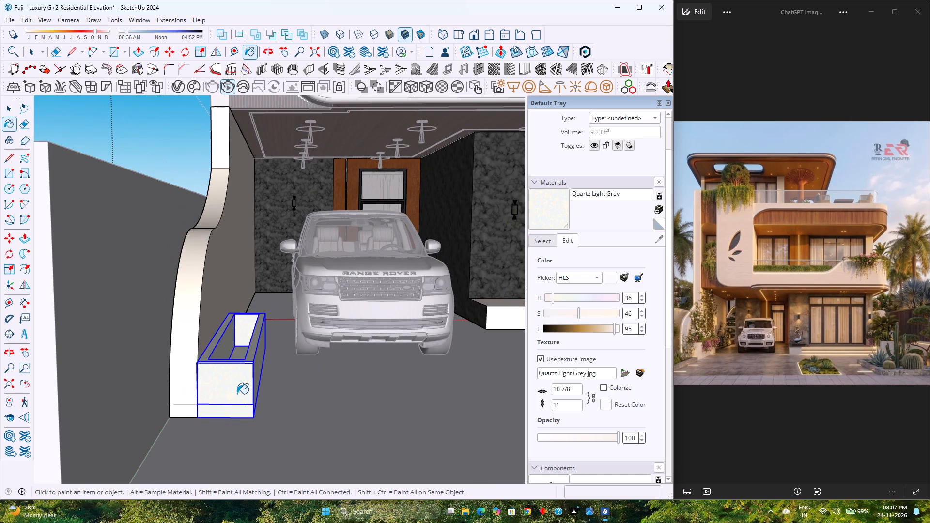
key(space)
scroll(230, 400, down, 4)
key(Escape)
scroll(230, 400, down, 4)
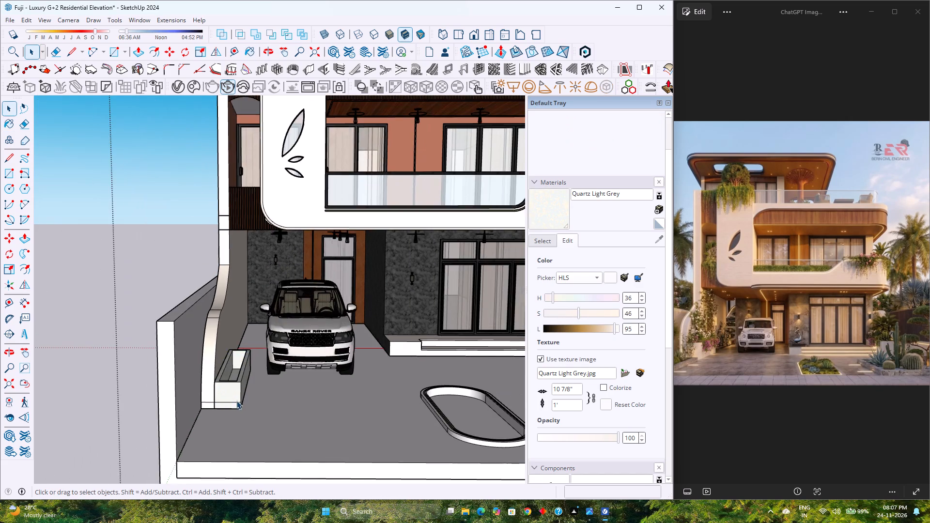
Examine the whole house elevation and its front yard from a raised angle.
middle_drag(237, 400, 172, 395)
scroll(177, 397, down, 6)
middle_drag(177, 397, 233, 412)
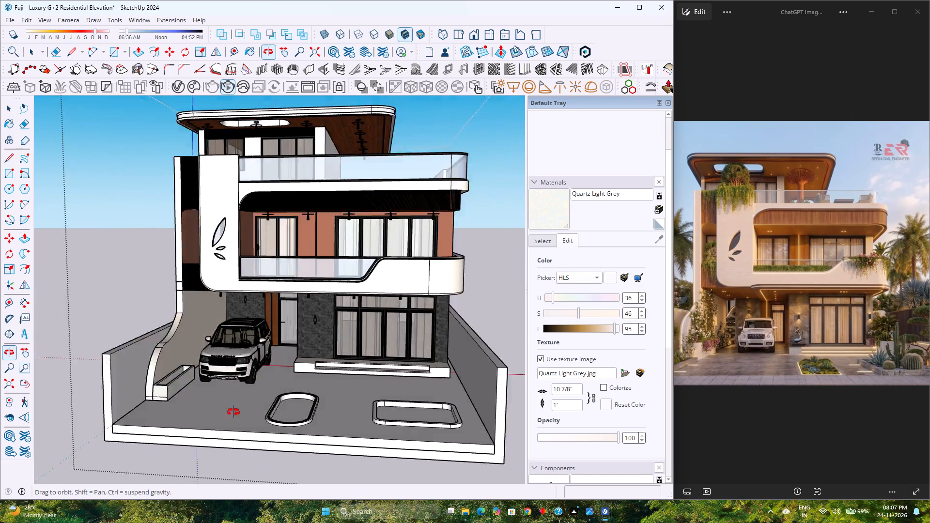
middle_drag(233, 412, 194, 427)
middle_click(194, 427)
scroll(194, 427, up, 2)
scroll(194, 427, down, 4)
scroll(194, 427, up, 3)
scroll(194, 427, down, 3)
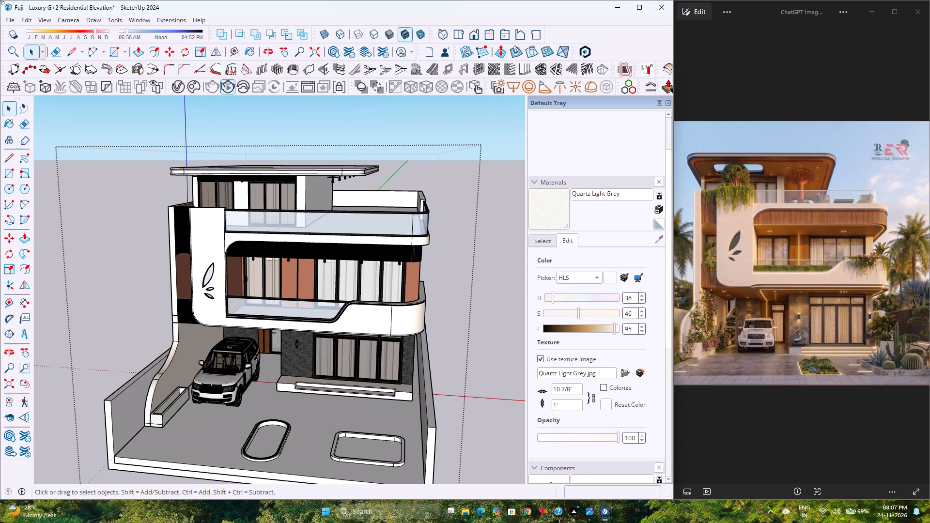
Recolour the first-floor wall paint P 9929 Burnished Earth-N to saturation 27 and lightness 42, and exit the wall group.
double_click(304, 264)
scroll(304, 273, up, 4)
click(304, 273)
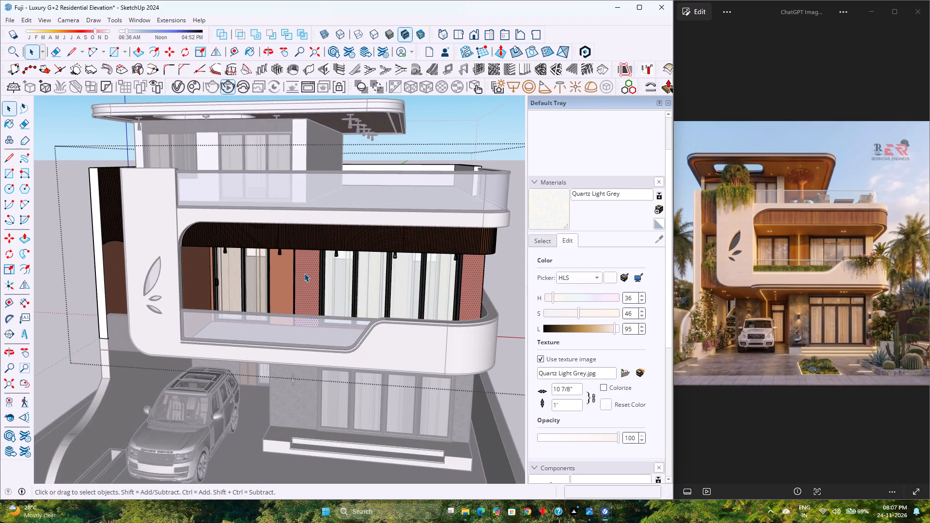
scroll(304, 273, up, 2)
scroll(529, 180, up, 4)
click(547, 164)
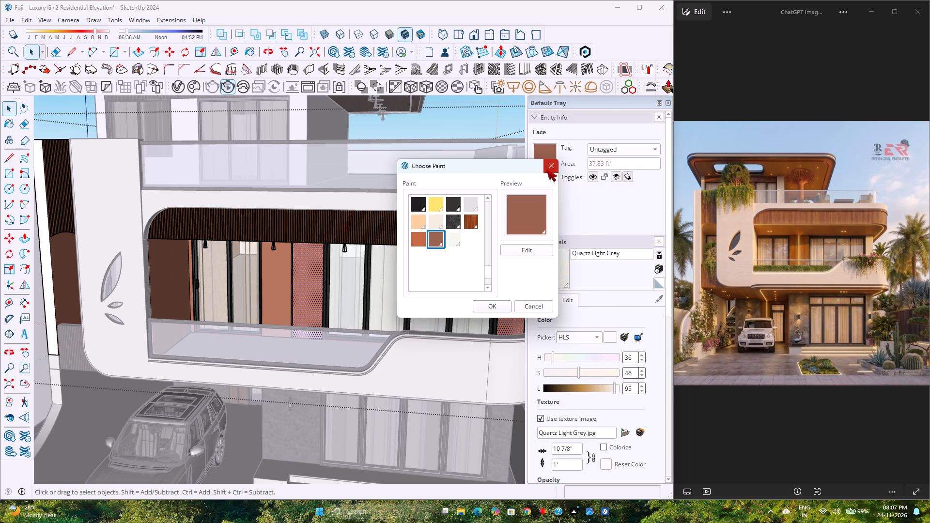
click(526, 250)
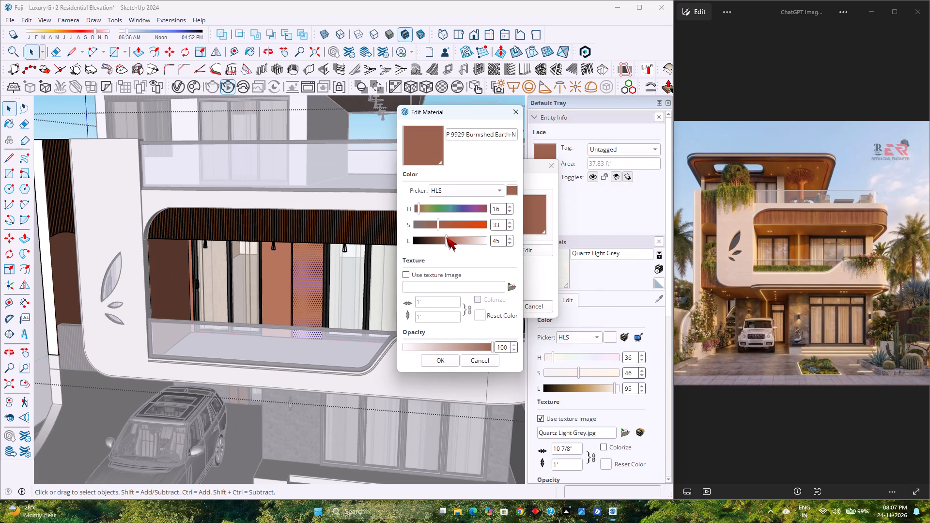
click(436, 223)
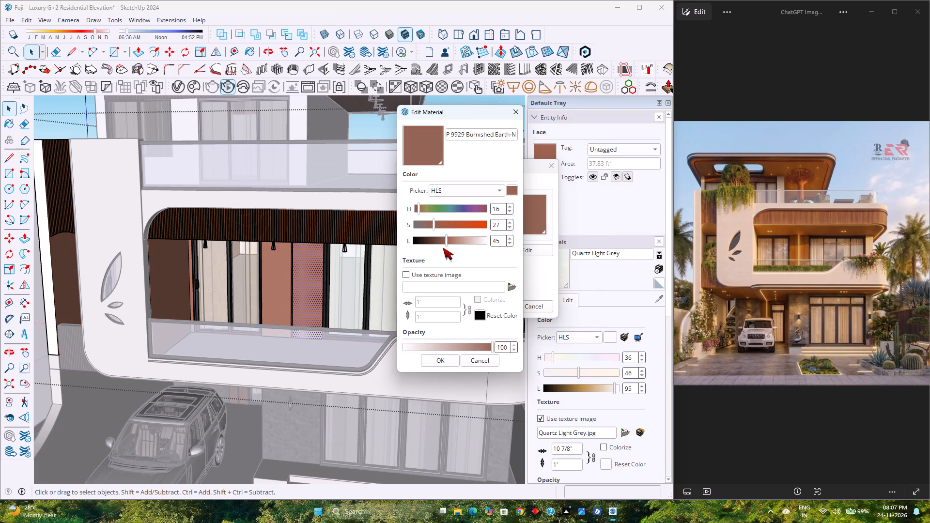
click(446, 241)
click(431, 364)
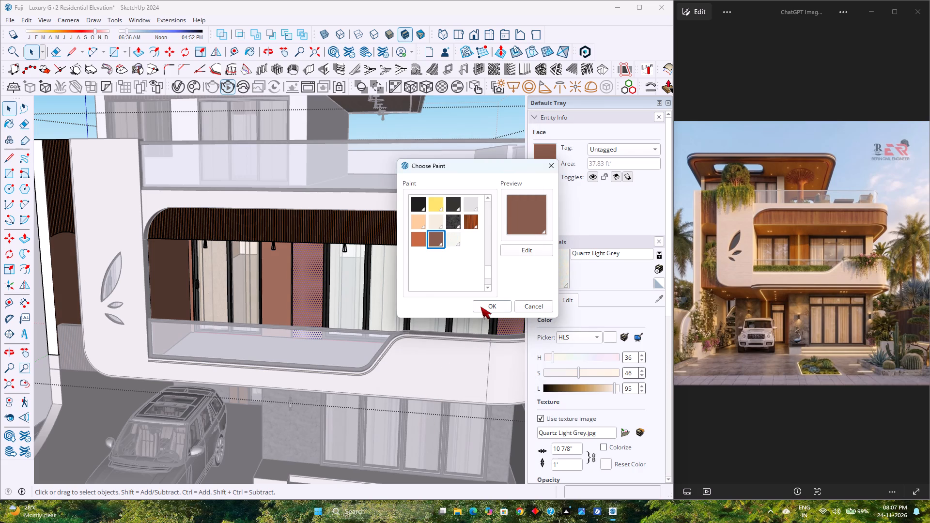
click(480, 307)
scroll(389, 330, down, 11)
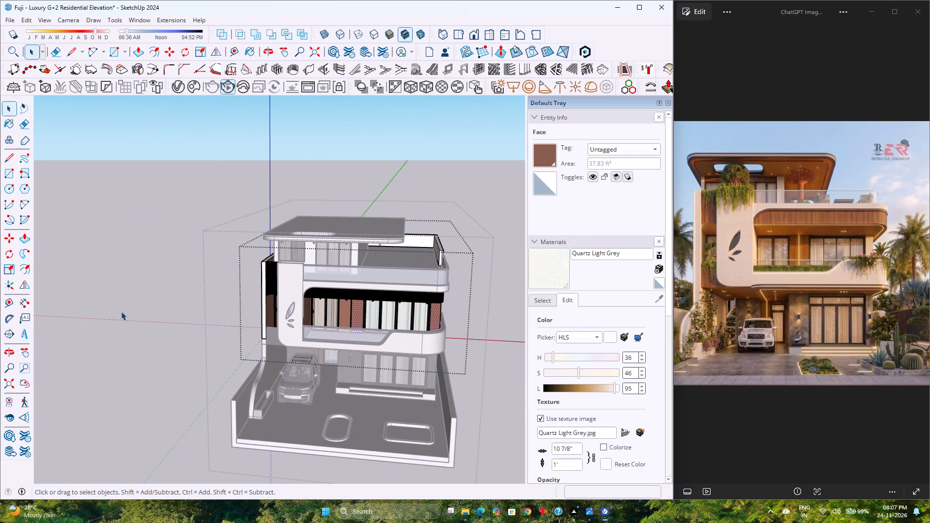
click(124, 311)
Paint the bare ceiling face above the narrow first-floor side opening with the in-model Wood Fence material and exit its group.
scroll(124, 314, down, 3)
middle_drag(183, 339, 249, 200)
scroll(403, 356, up, 3)
middle_drag(403, 356, 384, 442)
middle_click(384, 442)
scroll(197, 216, up, 1)
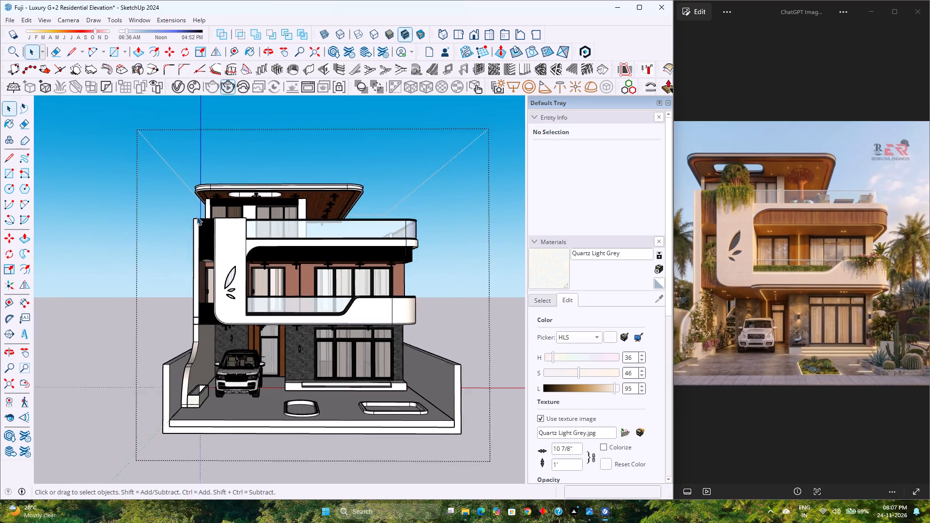
scroll(197, 216, up, 6)
middle_click(240, 292)
scroll(213, 285, up, 7)
middle_drag(213, 285, 217, 258)
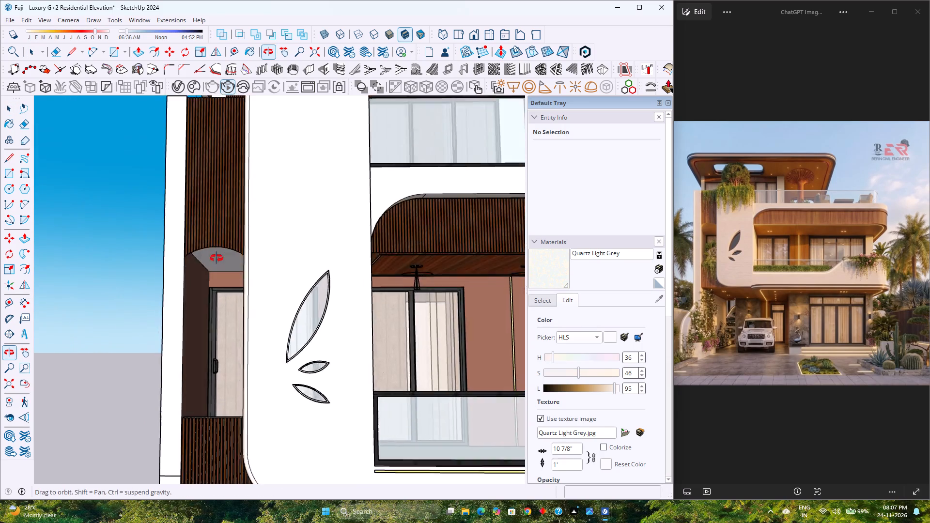
middle_drag(217, 258, 231, 229)
middle_click(231, 229)
double_click(240, 196)
scroll(241, 197, up, 3)
click(266, 198)
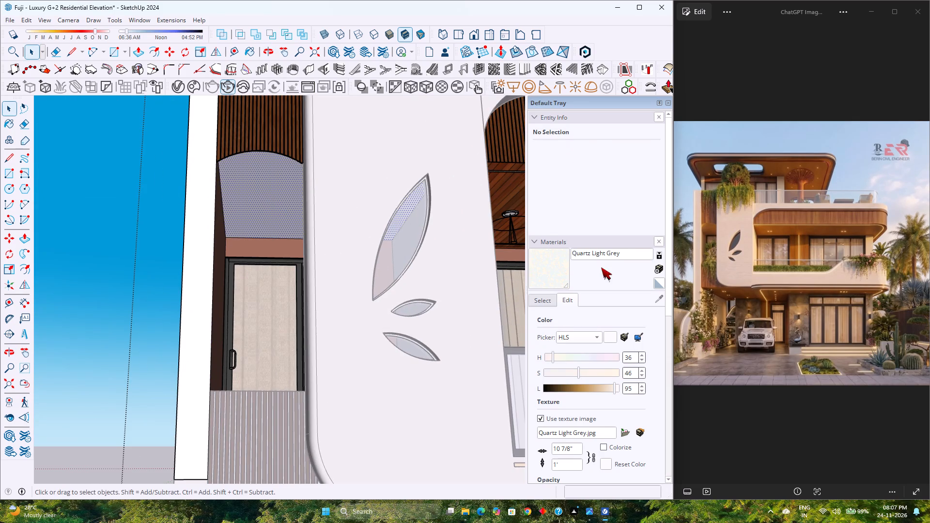
click(543, 298)
click(585, 309)
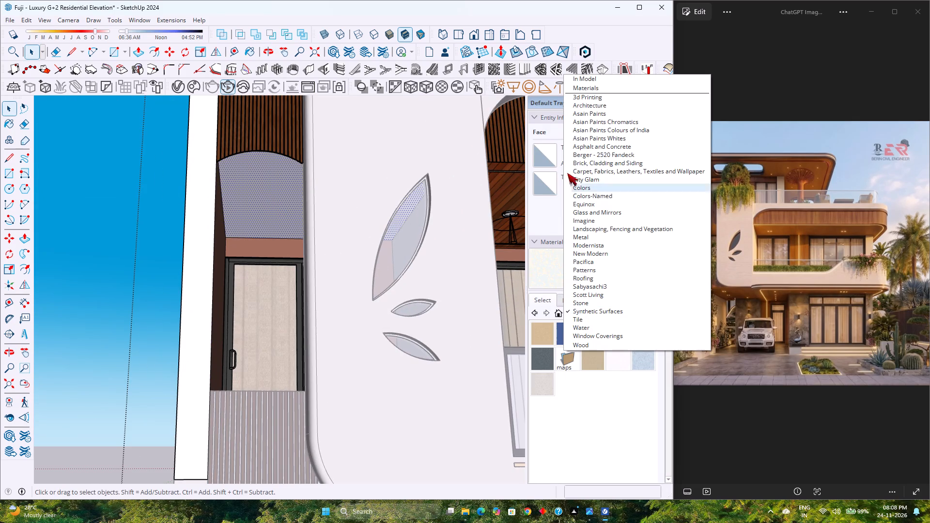
click(599, 83)
click(584, 311)
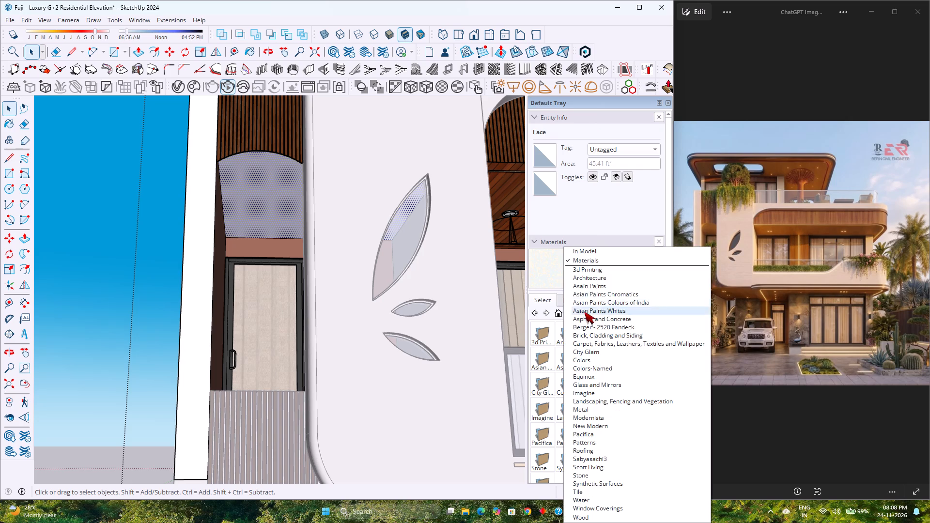
click(588, 250)
scroll(578, 370, down, 2)
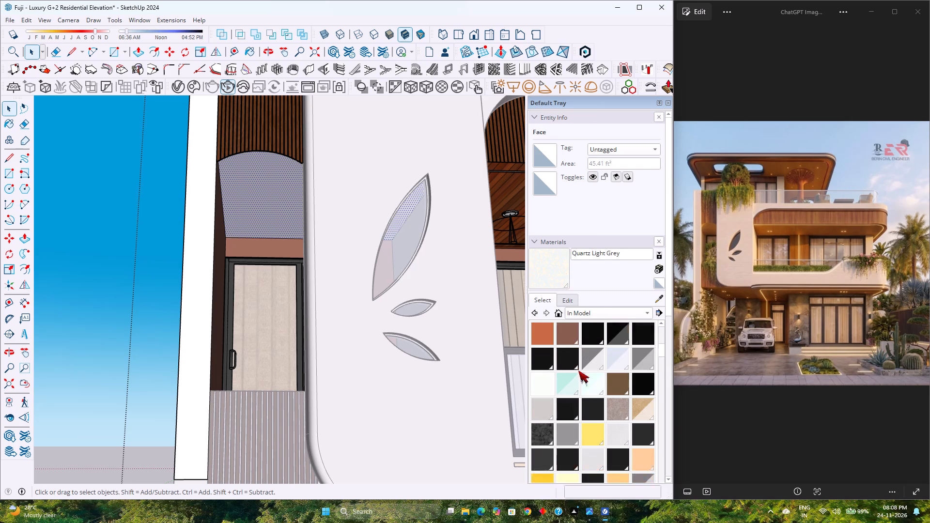
scroll(578, 370, down, 14)
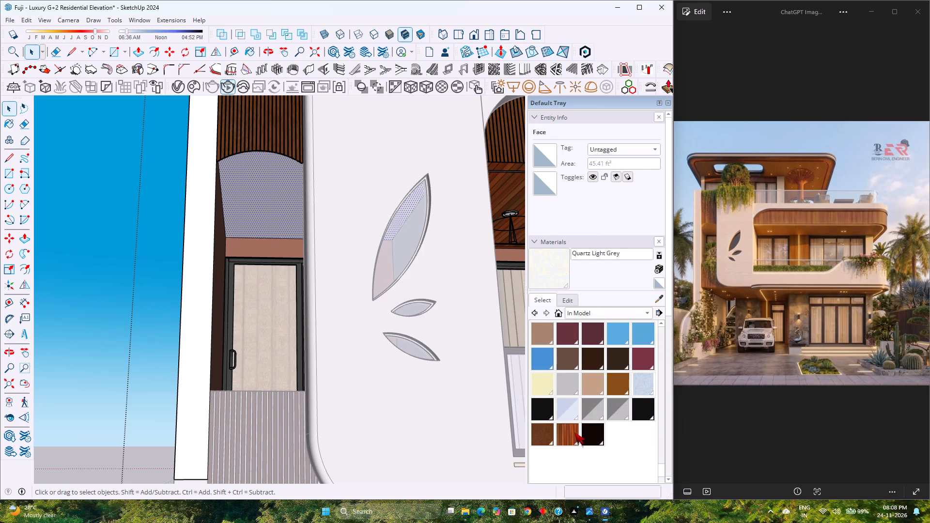
click(574, 432)
click(295, 214)
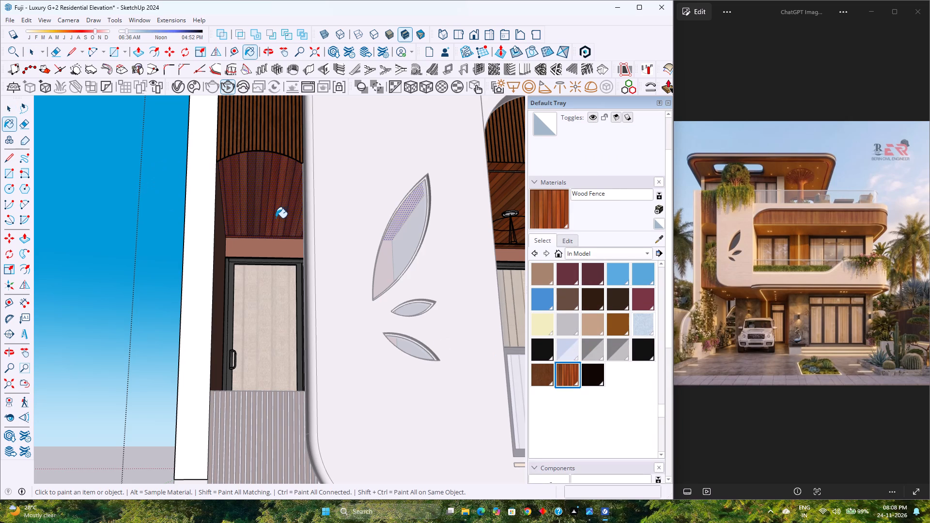
key(space)
scroll(214, 287, down, 5)
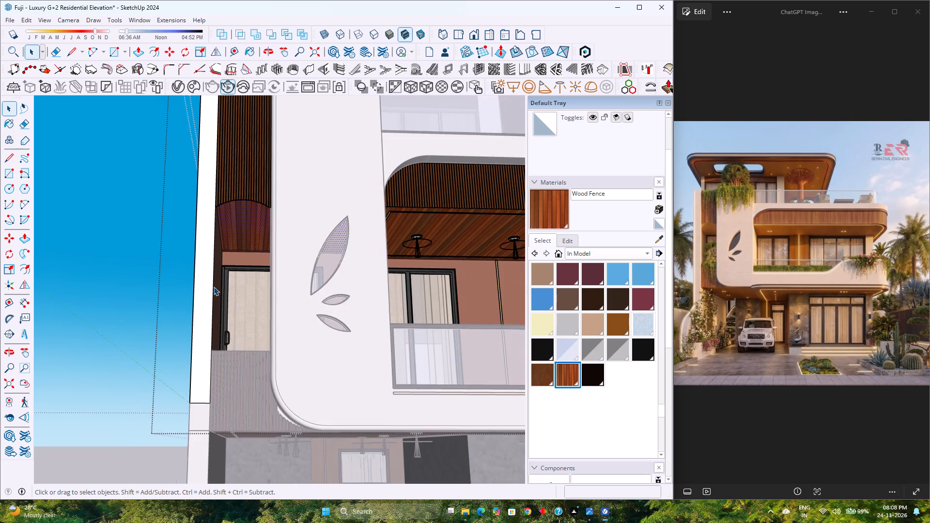
key(Escape)
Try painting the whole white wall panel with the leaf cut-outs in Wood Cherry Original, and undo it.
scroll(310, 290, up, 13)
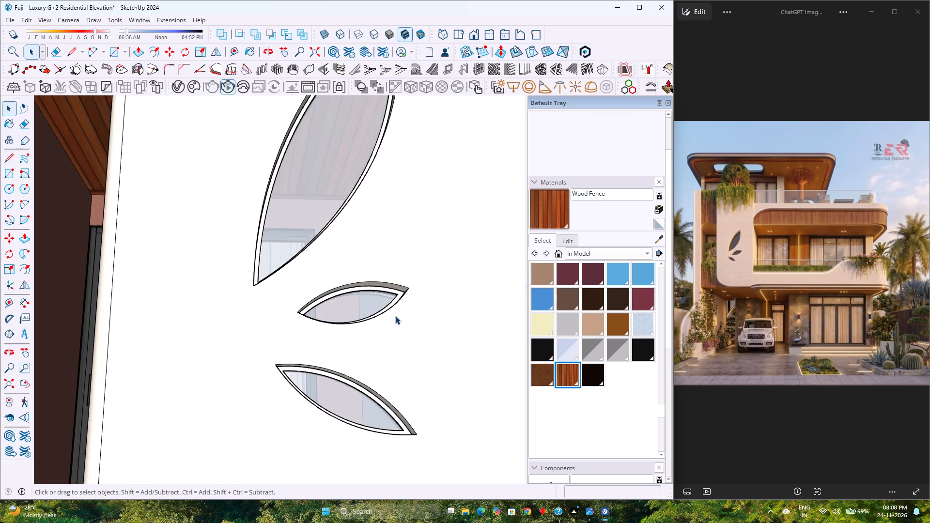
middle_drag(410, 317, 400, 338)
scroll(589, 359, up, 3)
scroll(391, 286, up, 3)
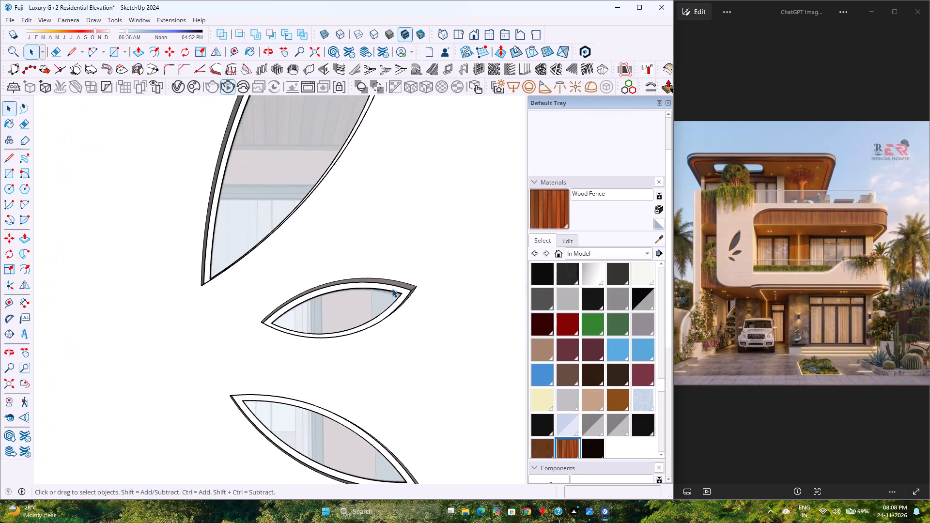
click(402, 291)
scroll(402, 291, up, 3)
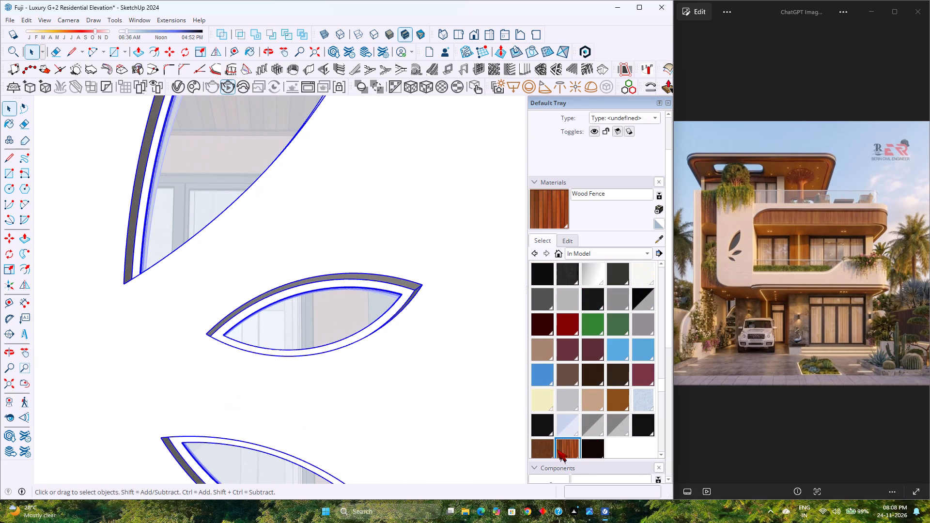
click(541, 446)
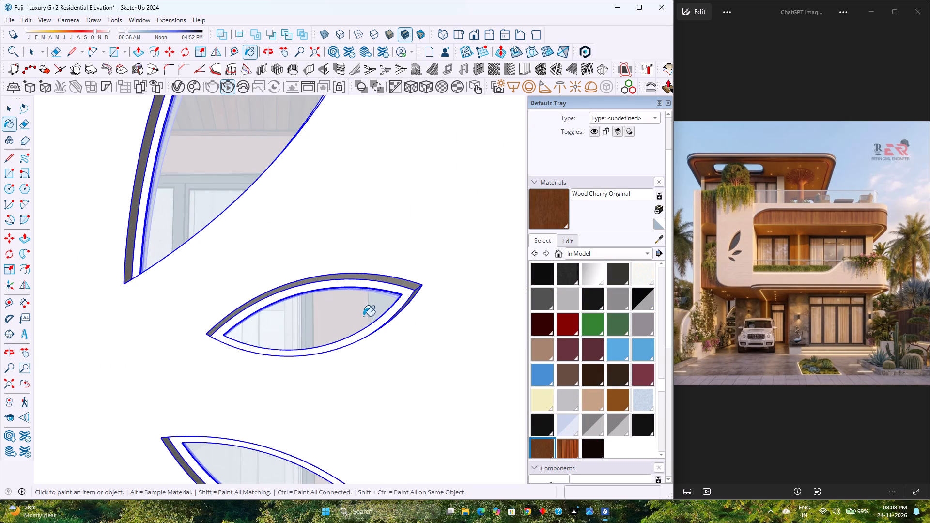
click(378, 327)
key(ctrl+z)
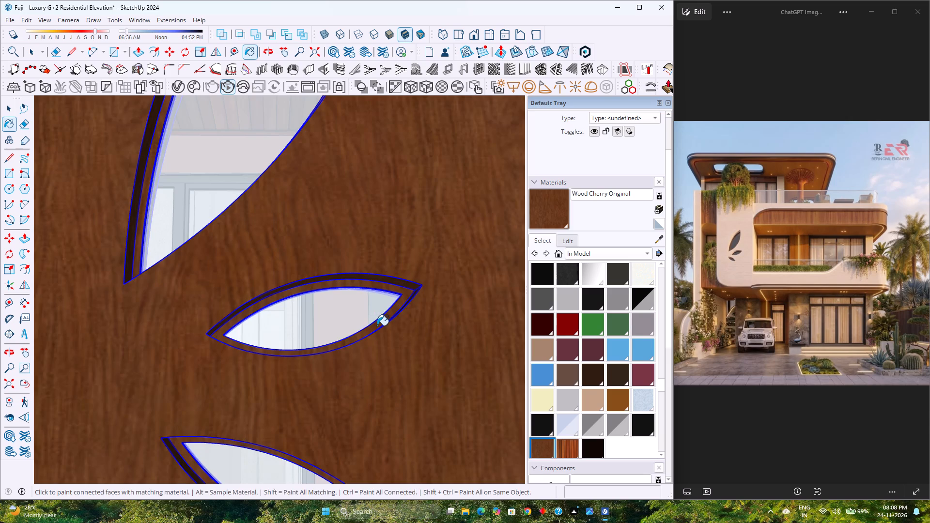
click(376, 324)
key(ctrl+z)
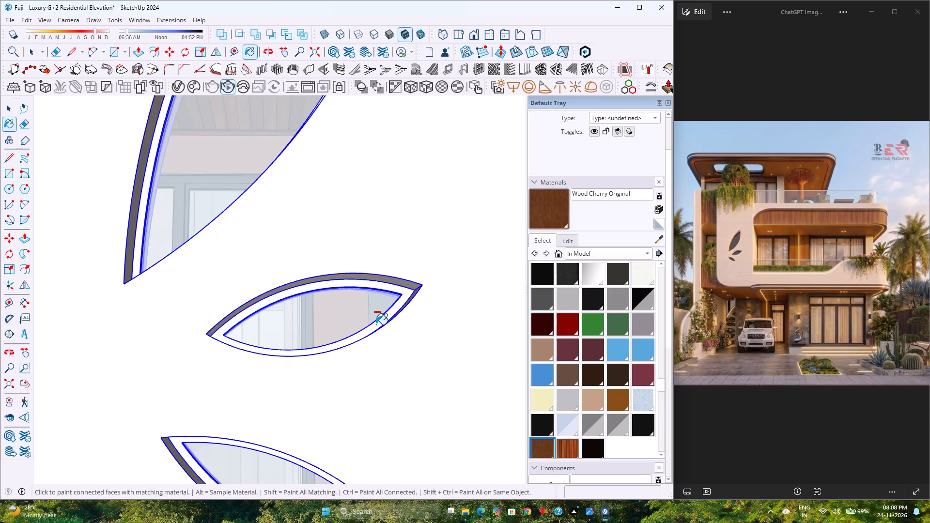
Paint only the frames of the three leaf cut-outs with Wood Cherry Original inside the panel's group, and exit the group.
key(space)
double_click(376, 324)
scroll(375, 325, up, 3)
click(375, 325)
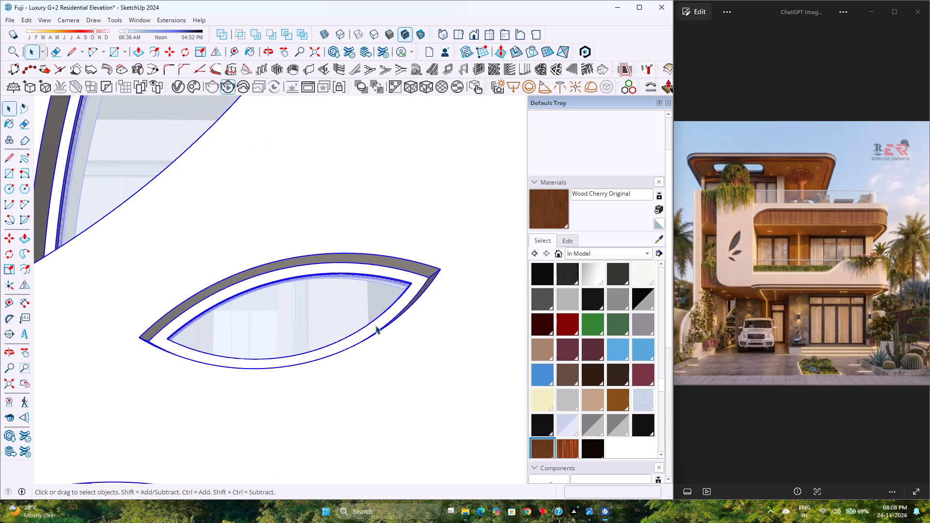
scroll(375, 325, down, 13)
double_click(375, 325)
scroll(375, 325, up, 3)
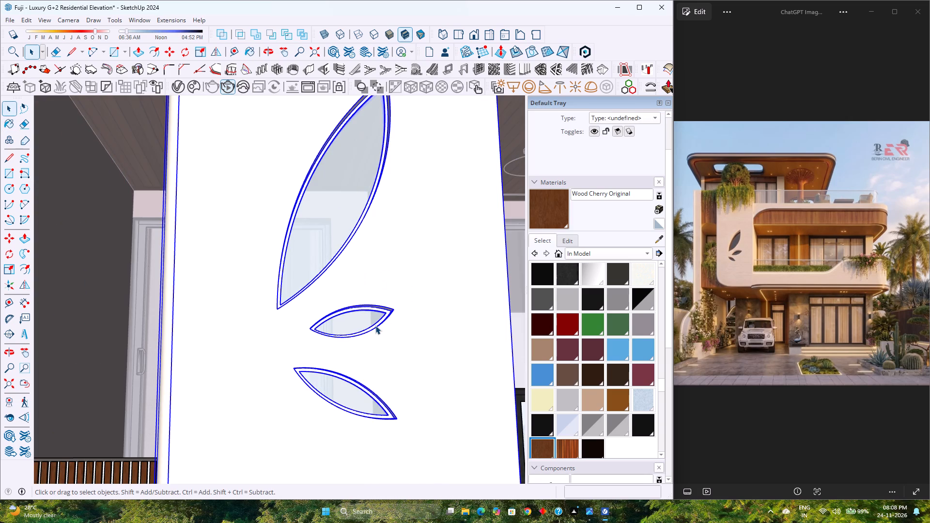
click(375, 325)
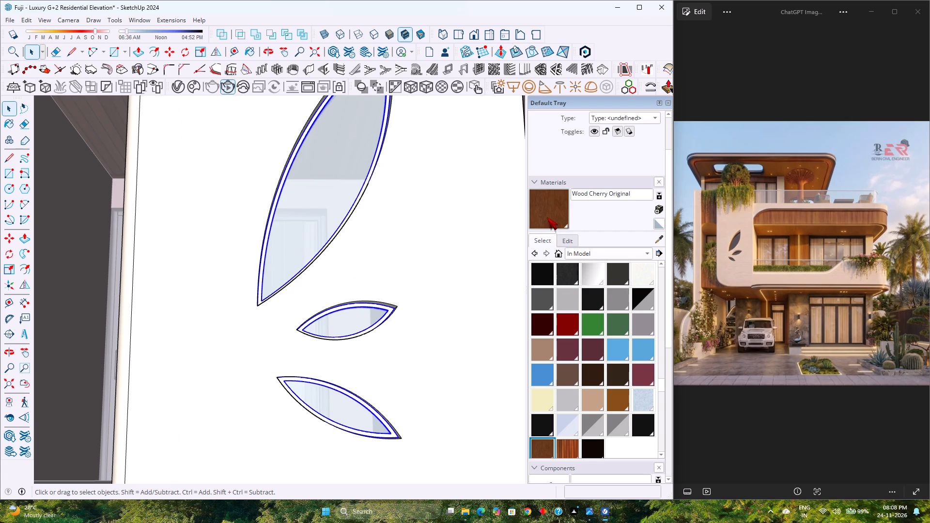
click(548, 214)
click(275, 200)
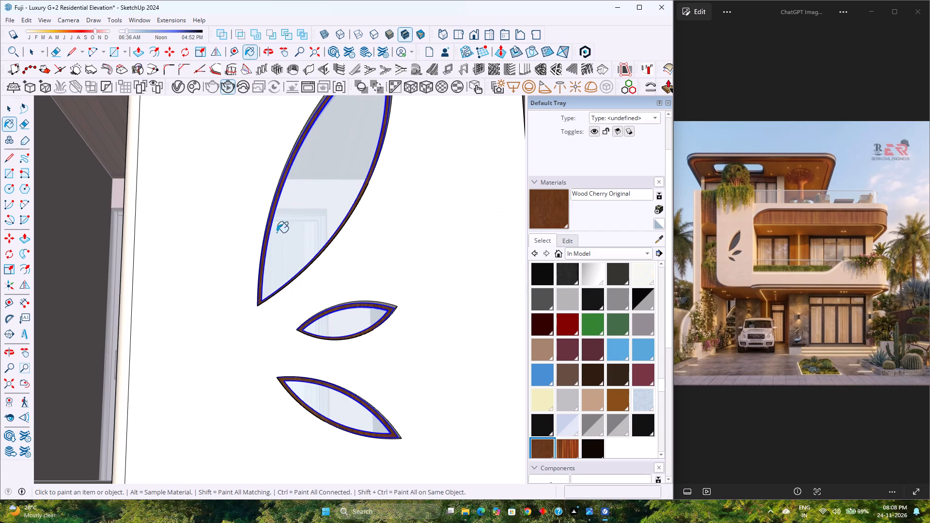
key(space)
scroll(268, 279, down, 4)
key(Escape)
scroll(268, 283, down, 9)
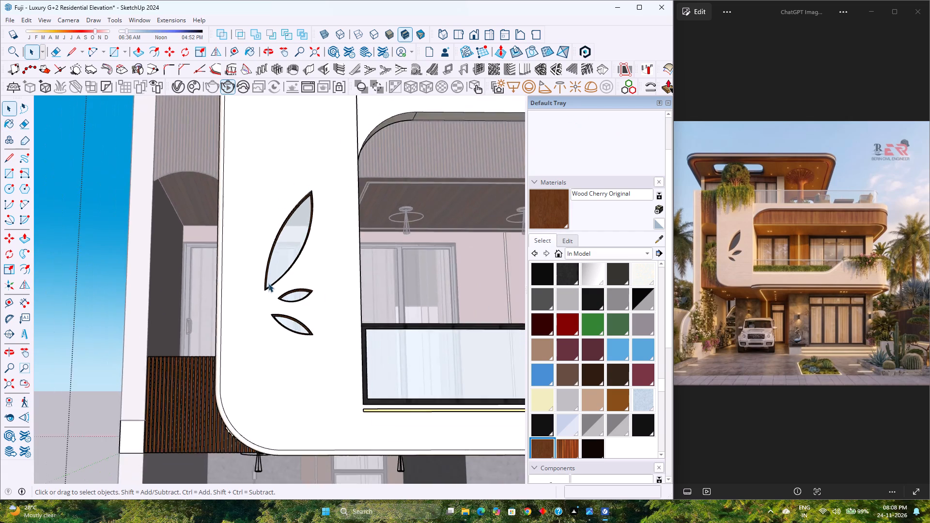
scroll(268, 283, down, 8)
click(156, 306)
Save the model.
scroll(156, 306, down, 8)
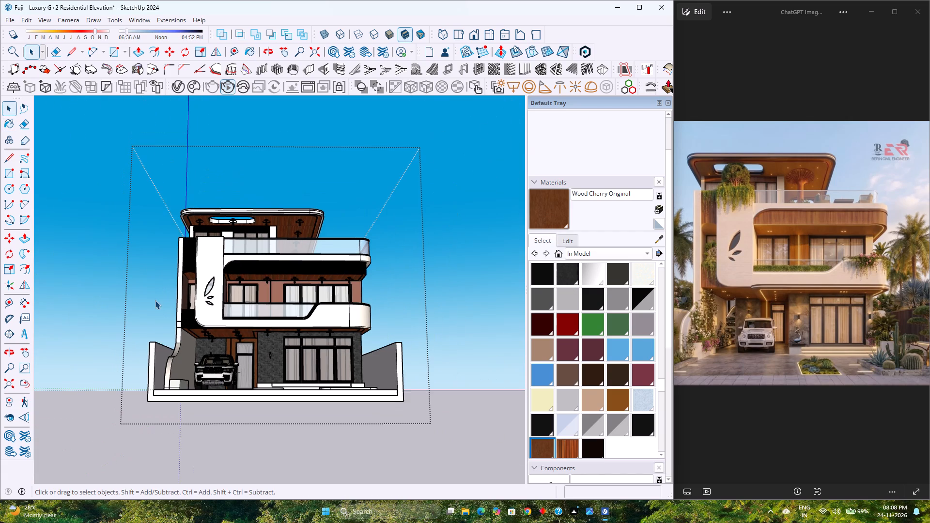
key(ctrl+s)
Examine the whole house from a raised corner angle, checking the side walls and front elevation.
middle_drag(392, 228, 389, 287)
middle_click(389, 287)
scroll(383, 277, down, 3)
scroll(380, 277, up, 3)
scroll(379, 277, down, 4)
scroll(370, 330, up, 4)
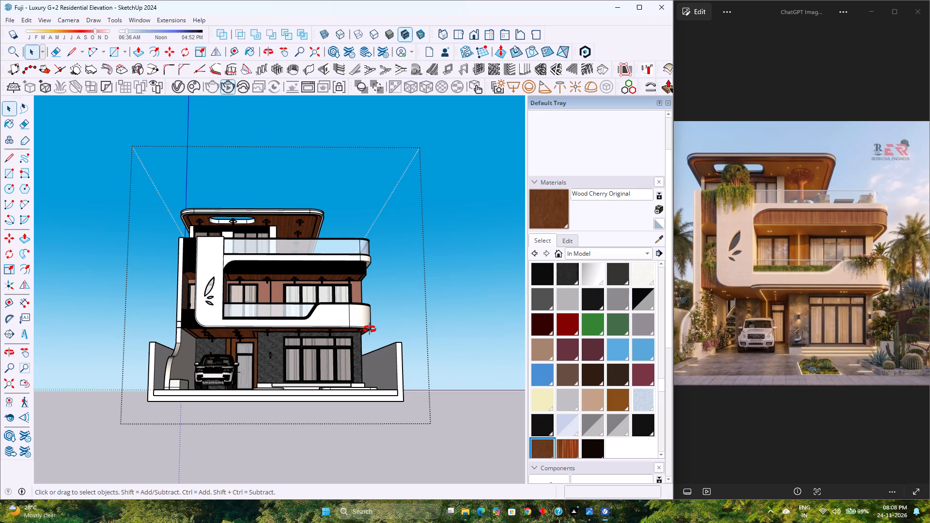
scroll(370, 328, down, 1)
scroll(368, 317, up, 3)
middle_drag(367, 317, 220, 384)
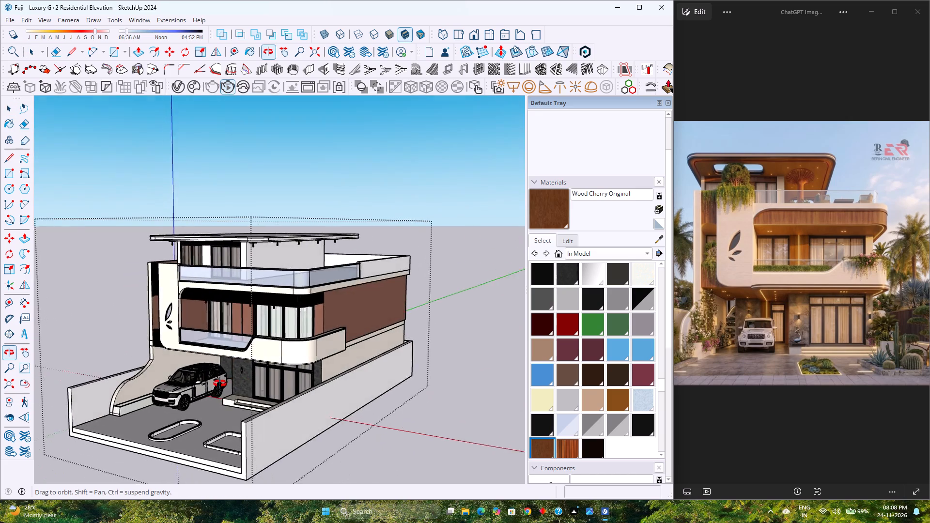
middle_drag(220, 384, 298, 390)
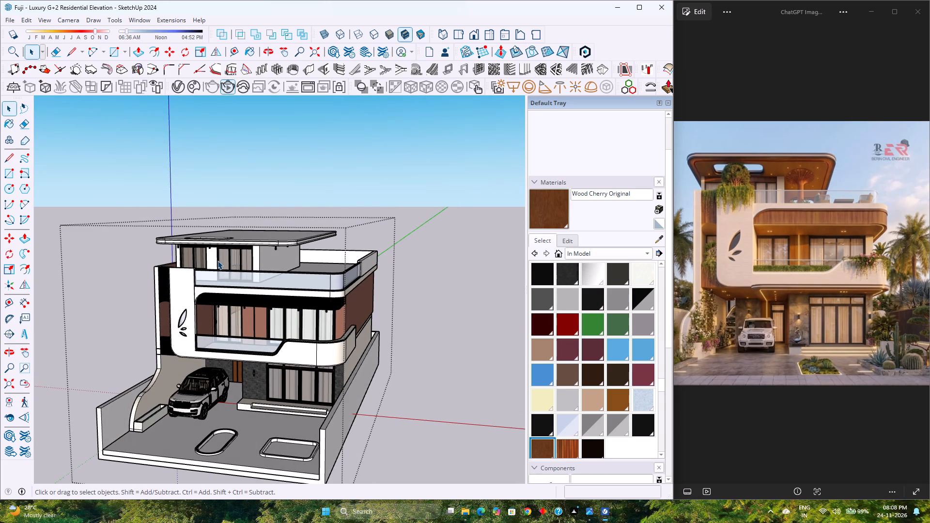
Select the top-floor wall group below the roof slab and paint it with 0027 AP L140 CRUSHED ICE.
scroll(215, 257, up, 3)
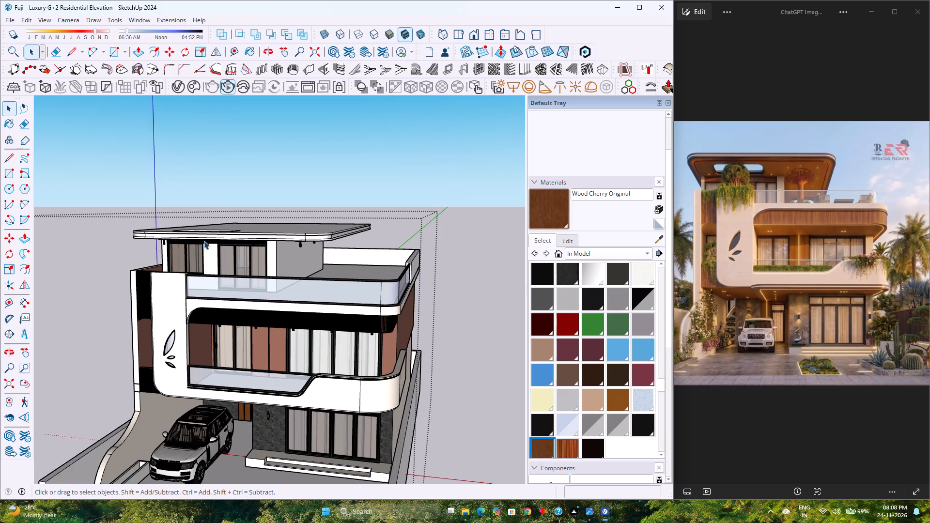
scroll(203, 238, up, 4)
scroll(274, 310, up, 1)
double_click(311, 254)
scroll(310, 254, up, 3)
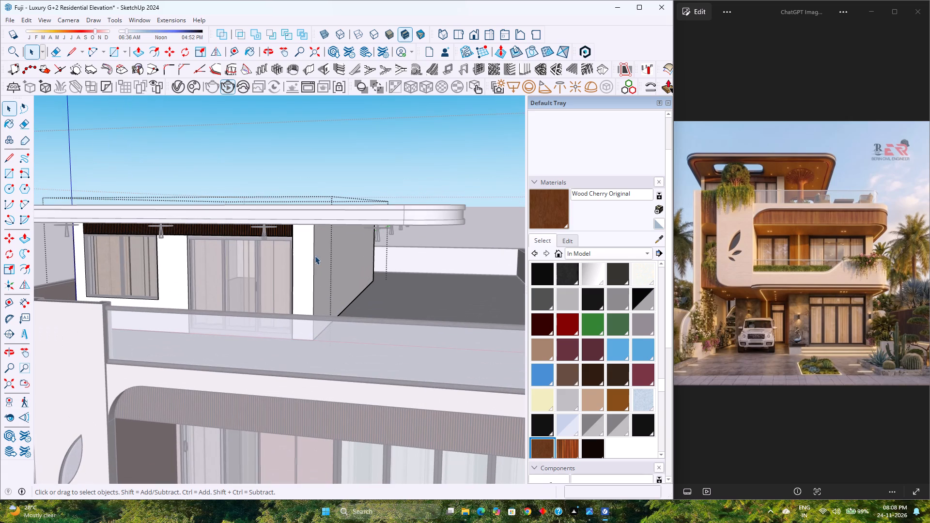
key(Escape)
click(303, 271)
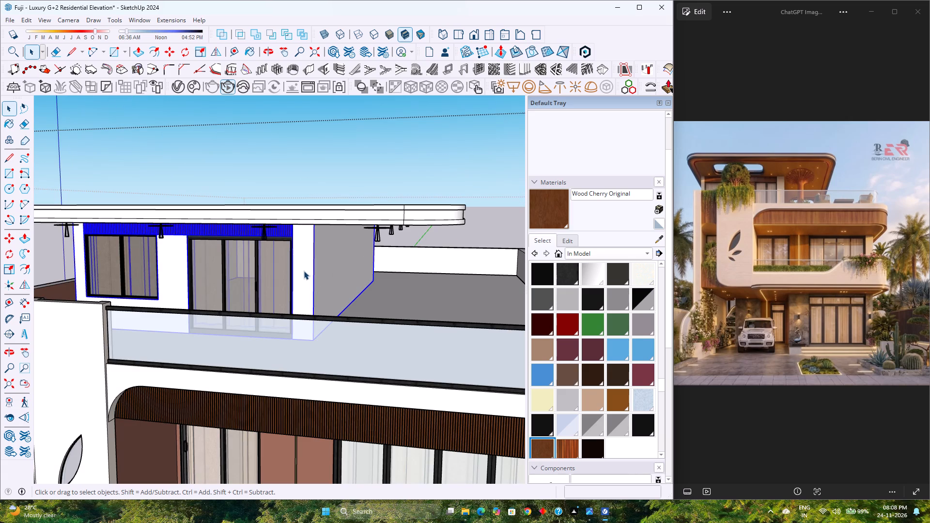
scroll(572, 335, up, 12)
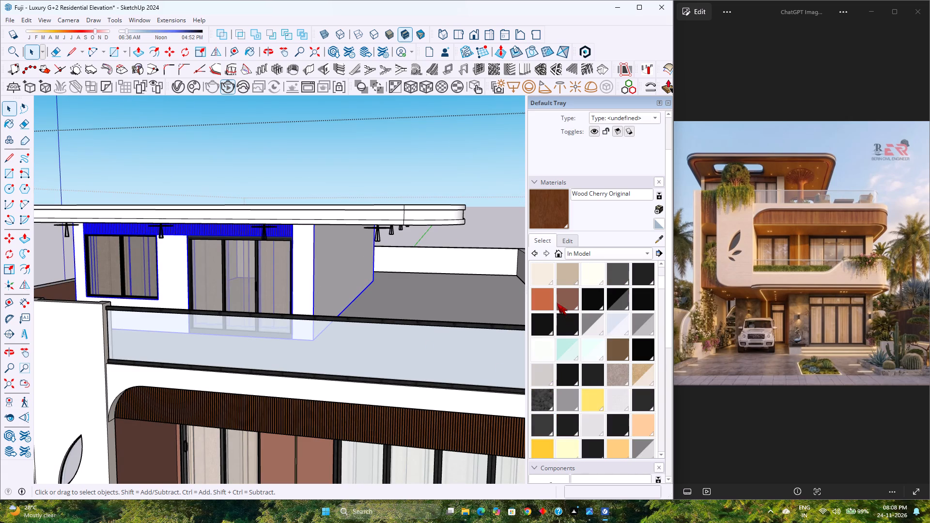
scroll(554, 297, up, 4)
click(550, 281)
click(338, 255)
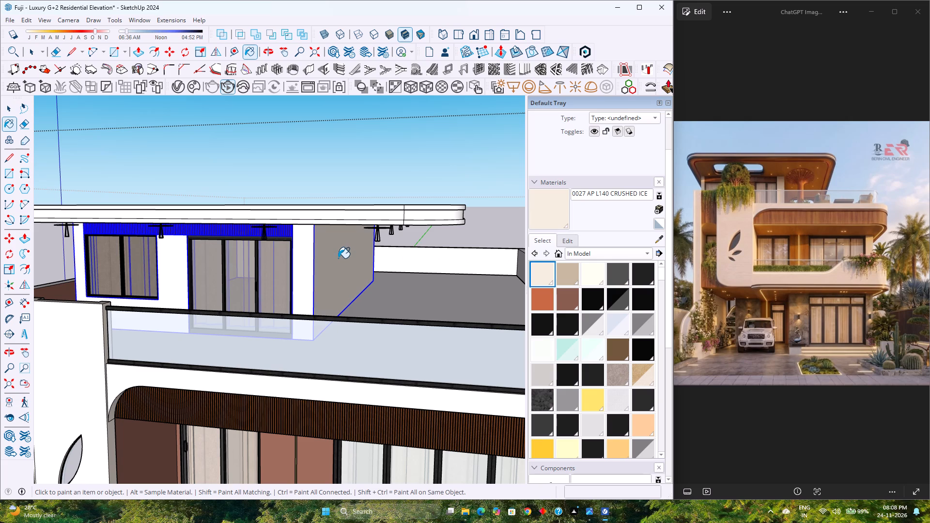
Set the lightness of 0027 AP L140 CRUSHED ICE to 90, reapply it to the top-floor walls, and clear the selection.
click(564, 245)
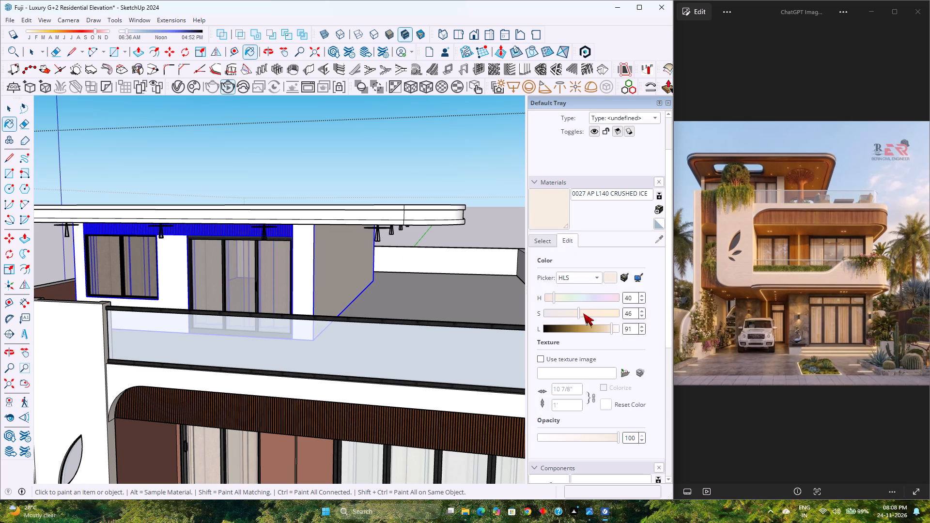
click(606, 328)
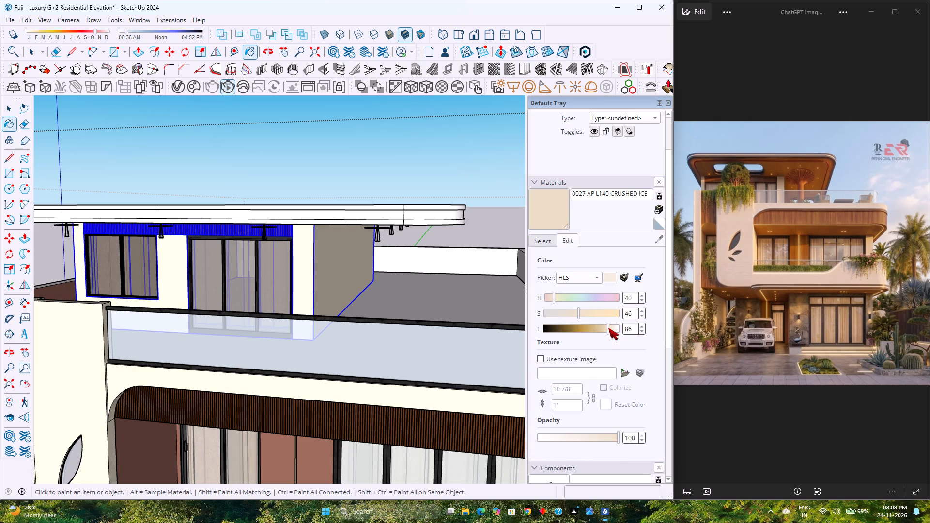
key(space)
click(351, 275)
key(space)
key(Escape)
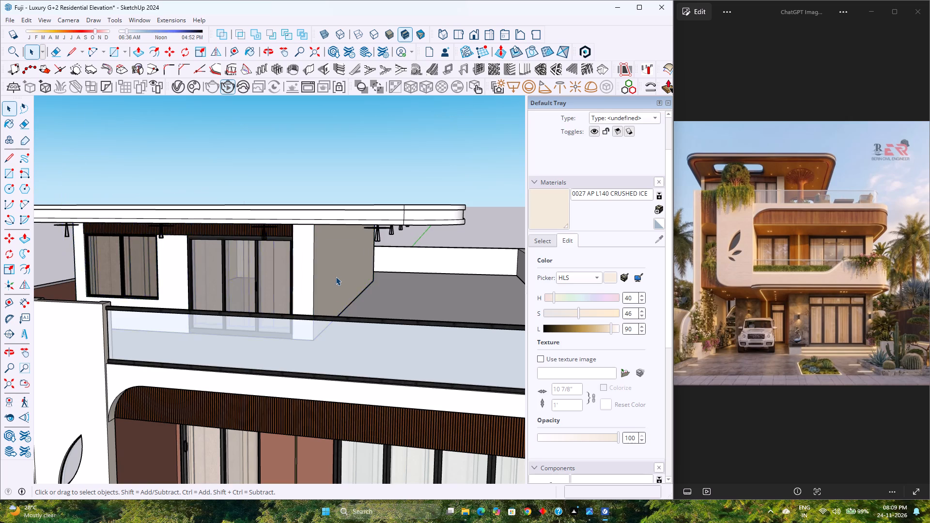
Inside its group, paint the entrance plinth's front face and recessed step riser with 0027 AP L140 CRUSHED ICE, and exit the group.
scroll(336, 277, down, 15)
click(395, 449)
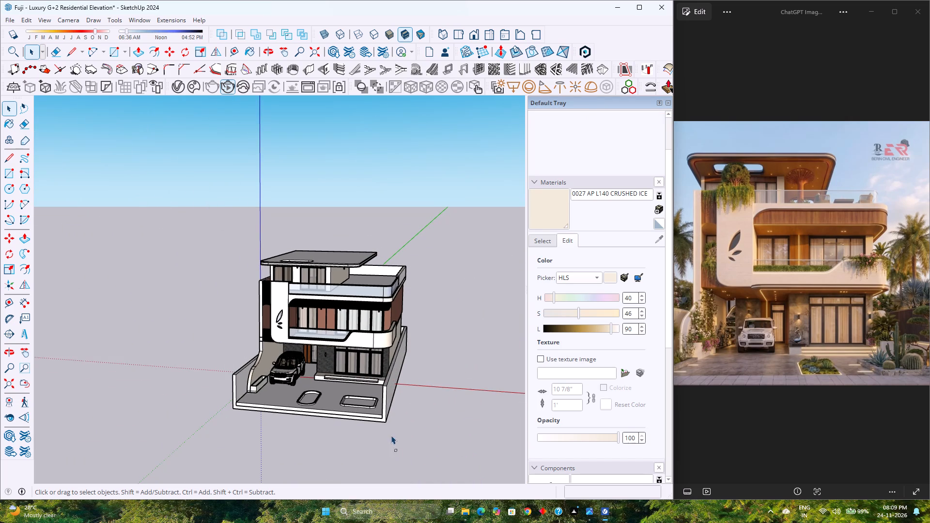
scroll(374, 407, up, 3)
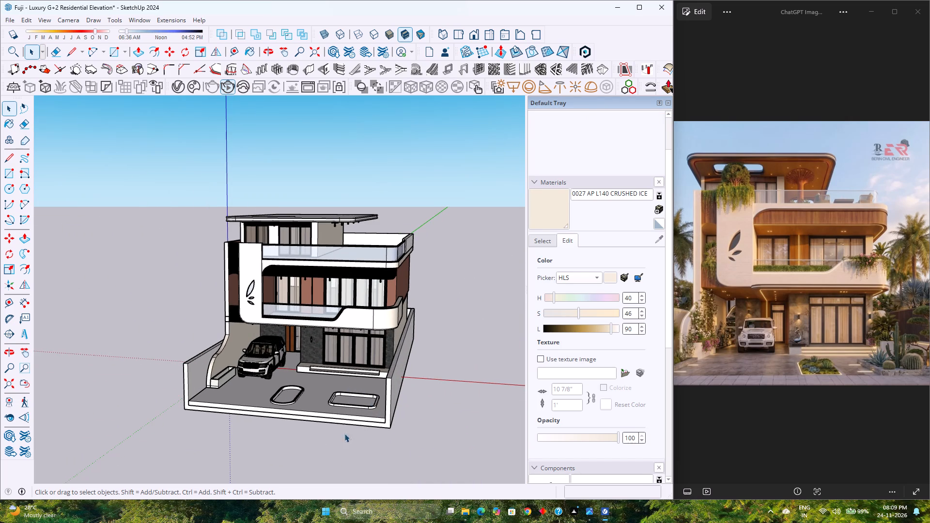
scroll(325, 417, up, 8)
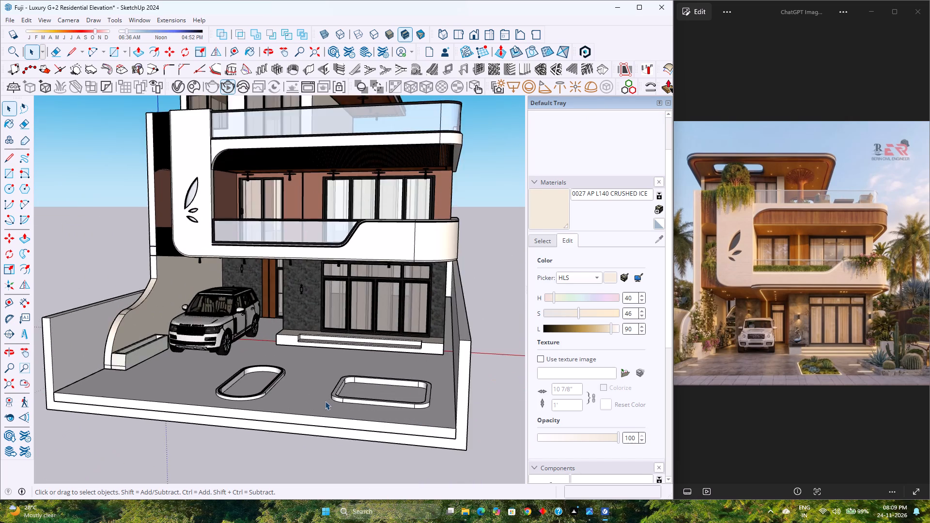
scroll(325, 401, up, 3)
middle_drag(325, 401, 347, 448)
scroll(345, 437, down, 2)
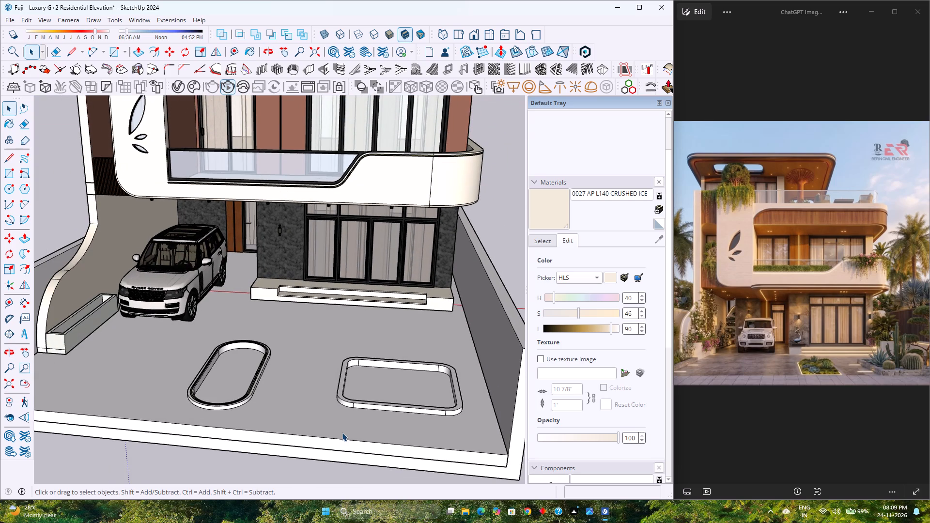
scroll(220, 246, up, 3)
scroll(265, 306, up, 3)
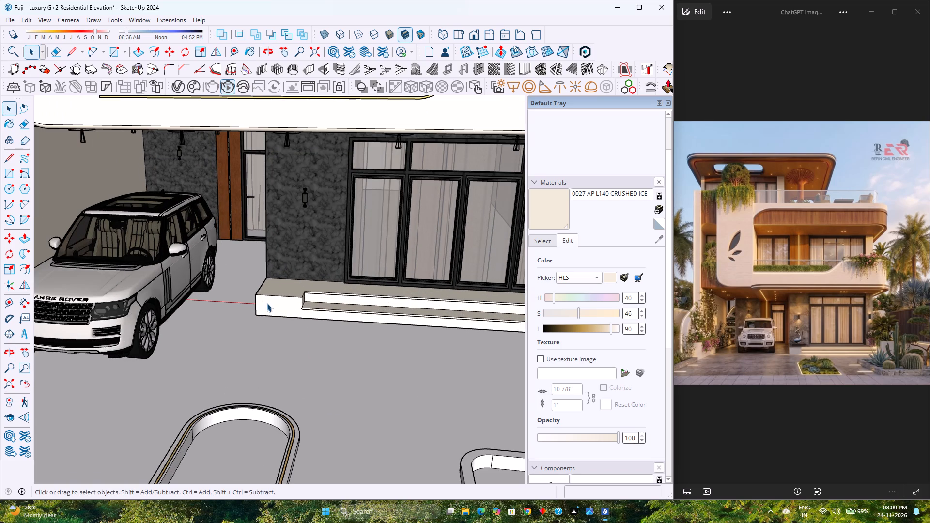
click(269, 306)
double_click(269, 306)
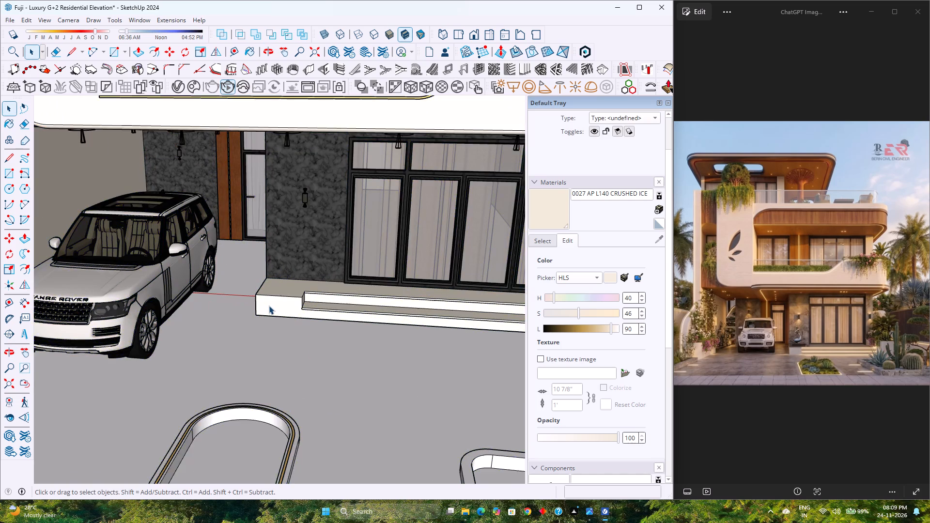
scroll(269, 306, up, 6)
click(269, 306)
double_click(269, 306)
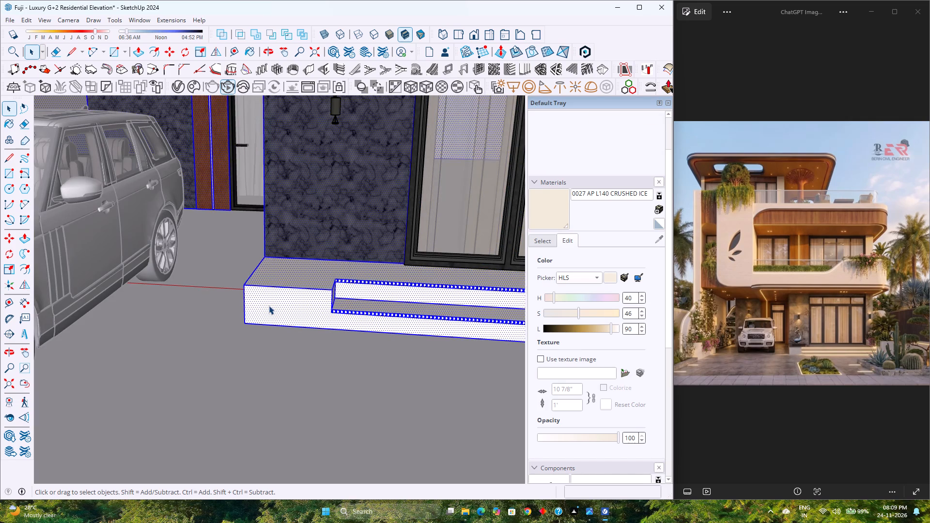
click(273, 311)
click(541, 220)
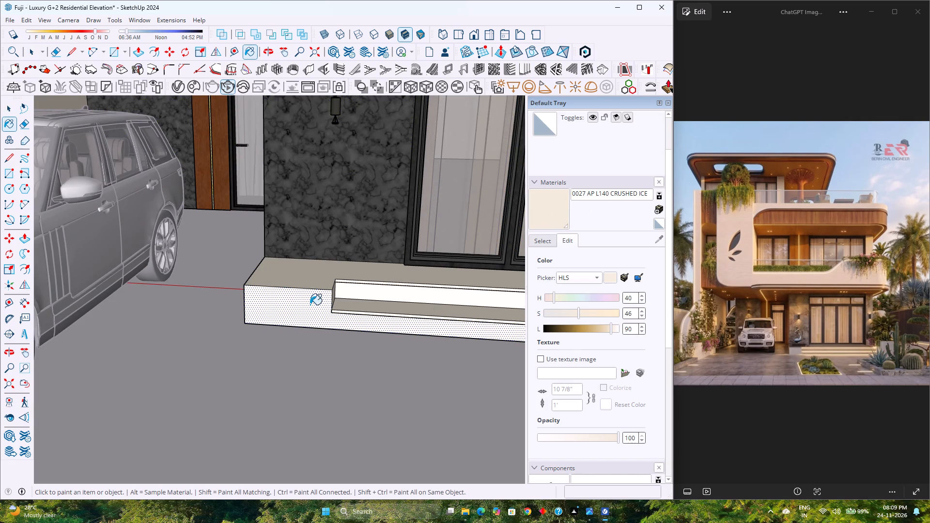
click(284, 307)
scroll(372, 313, up, 3)
click(373, 306)
scroll(372, 307, up, 6)
middle_drag(371, 306, 432, 352)
middle_click(434, 351)
scroll(293, 318, down, 3)
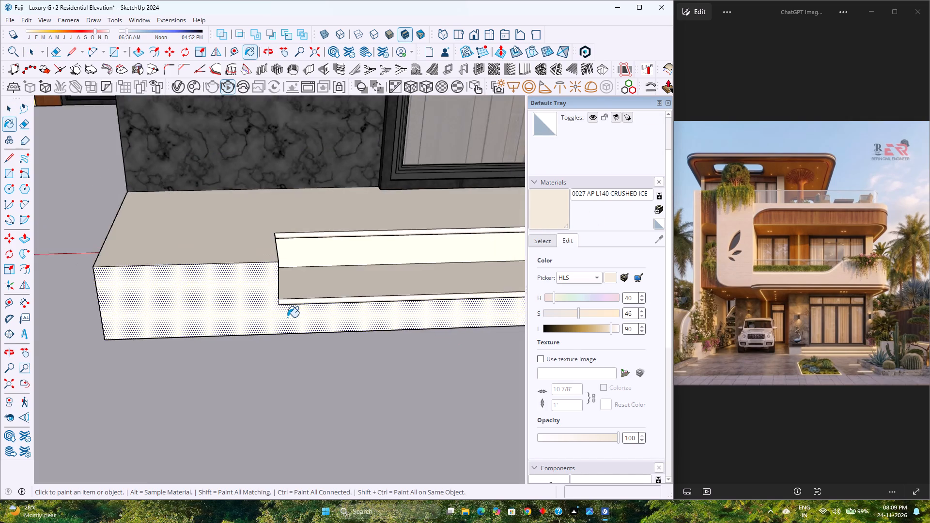
scroll(287, 317, down, 7)
key(space)
scroll(280, 316, down, 8)
key(Escape)
Open the forecourt floor's group and paint its floor face from the Tile collection, first with Slate and finally with Slate Light Tile.
scroll(278, 315, down, 1)
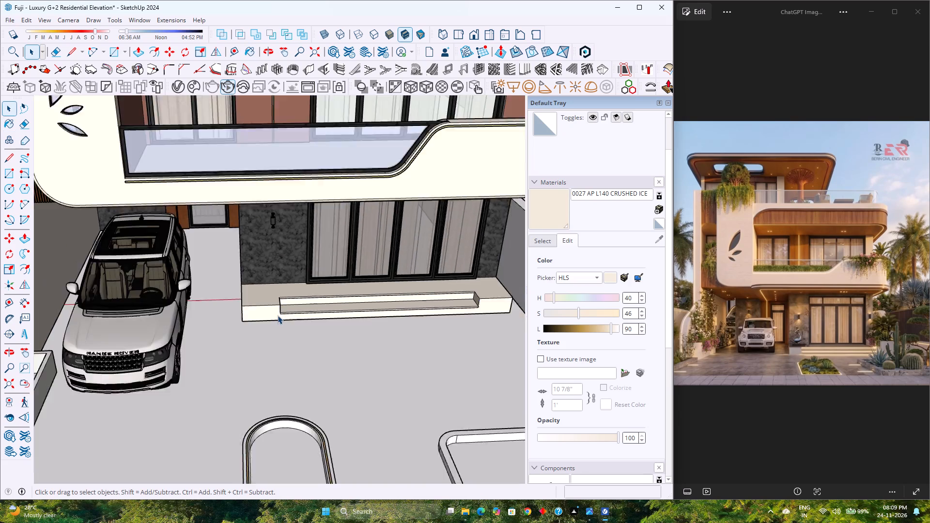
scroll(278, 315, down, 6)
middle_drag(278, 324, 263, 251)
scroll(263, 251, up, 2)
scroll(263, 251, down, 2)
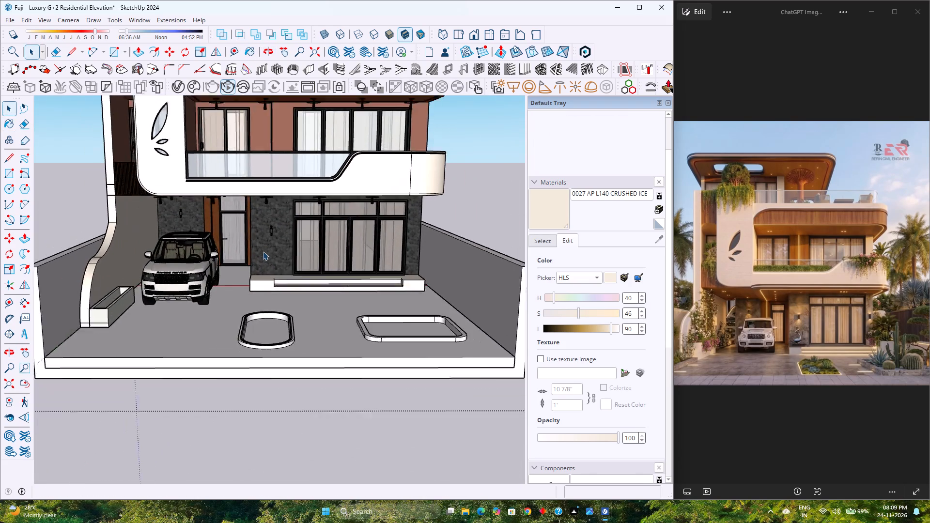
scroll(263, 251, down, 1)
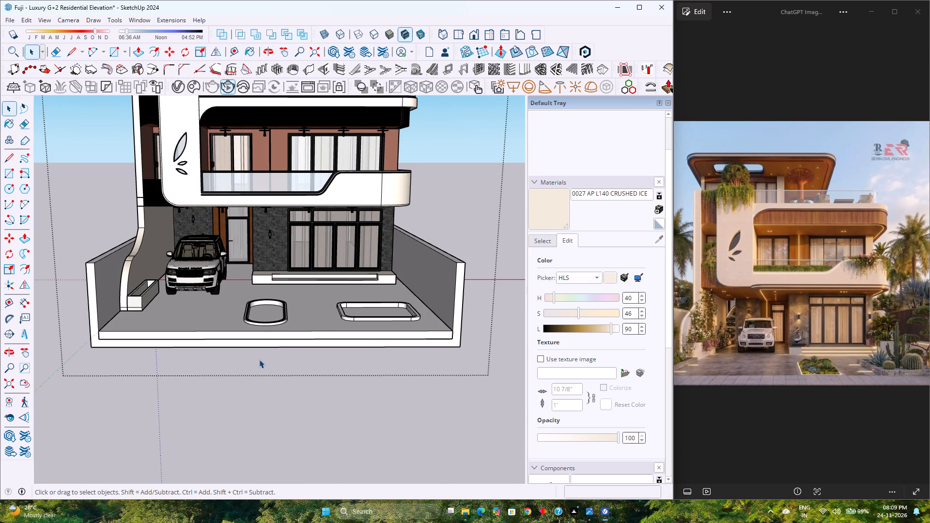
scroll(343, 211, up, 1)
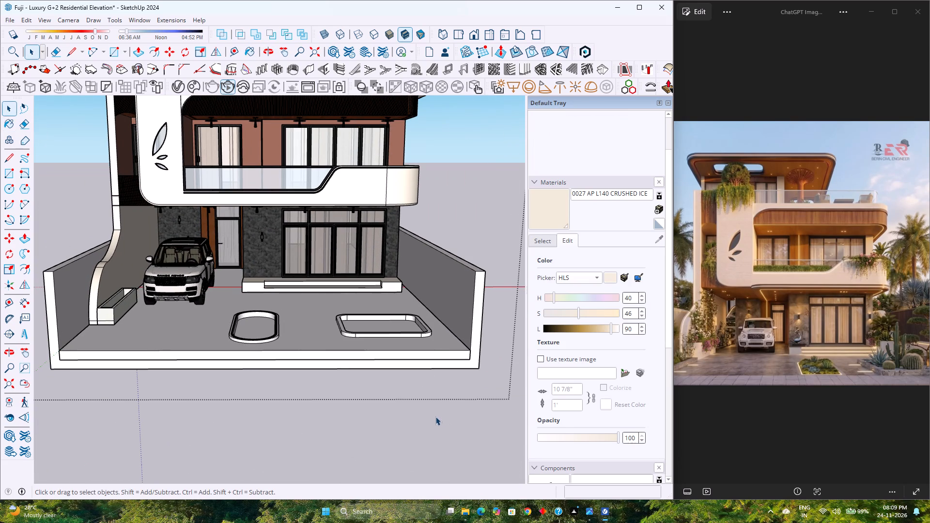
click(542, 239)
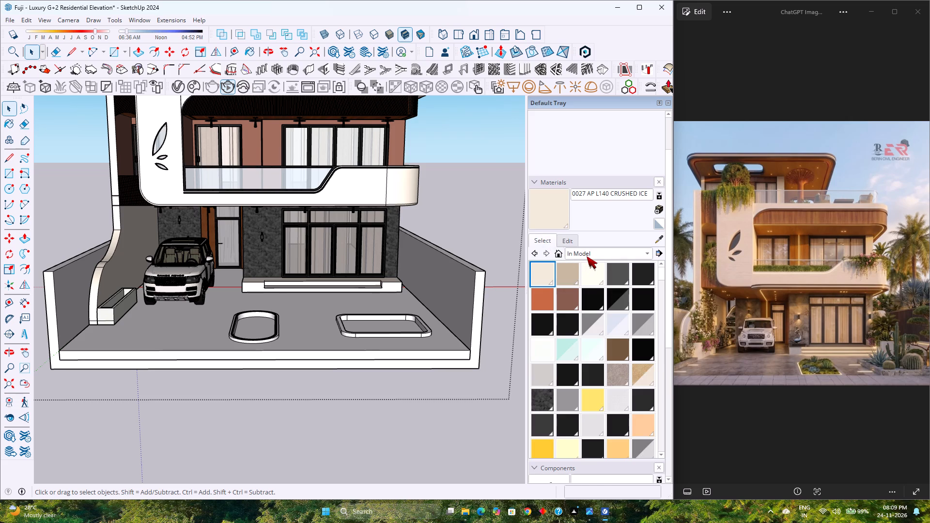
click(587, 256)
click(592, 477)
click(587, 257)
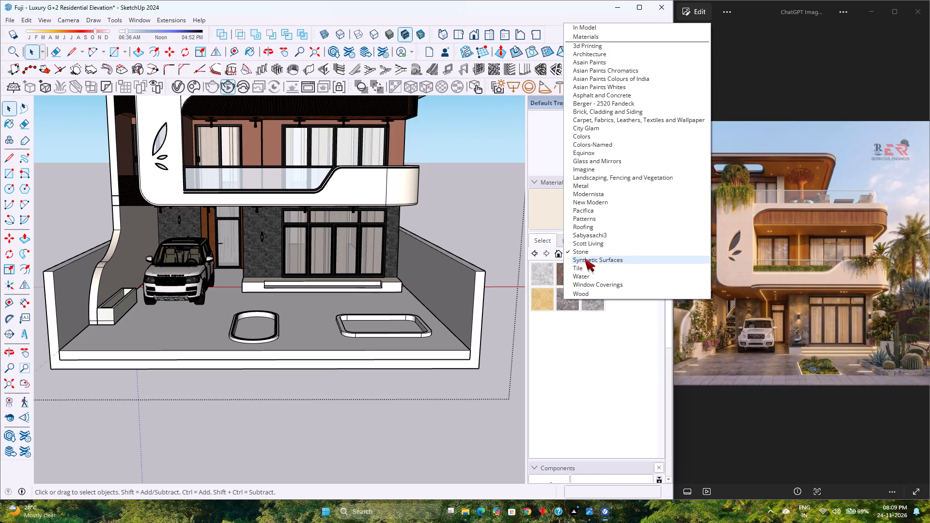
click(579, 268)
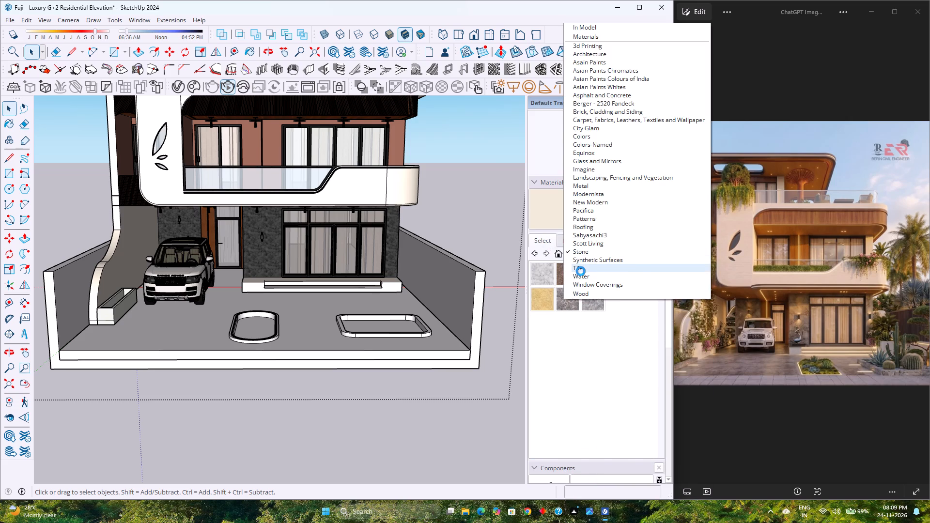
double_click(318, 340)
scroll(318, 340, up, 3)
middle_drag(318, 340, 319, 383)
click(319, 379)
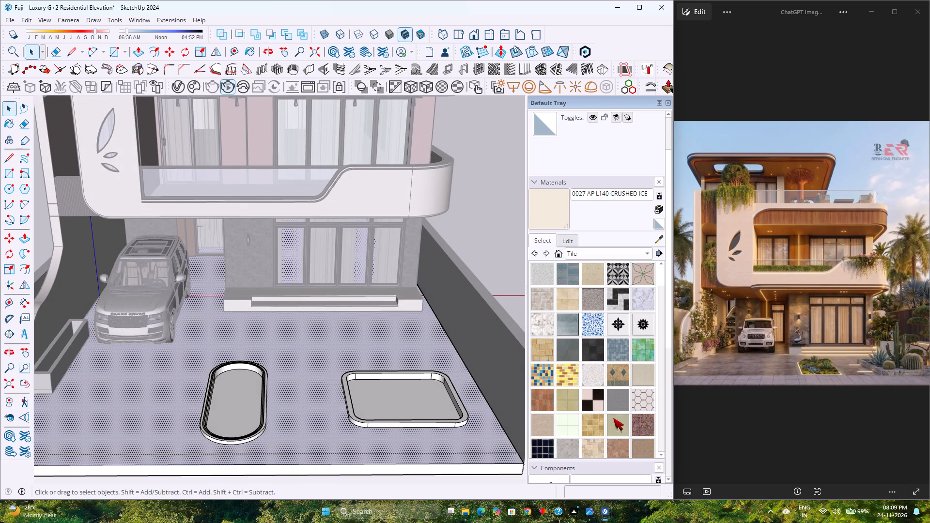
scroll(586, 352, down, 7)
scroll(586, 352, up, 3)
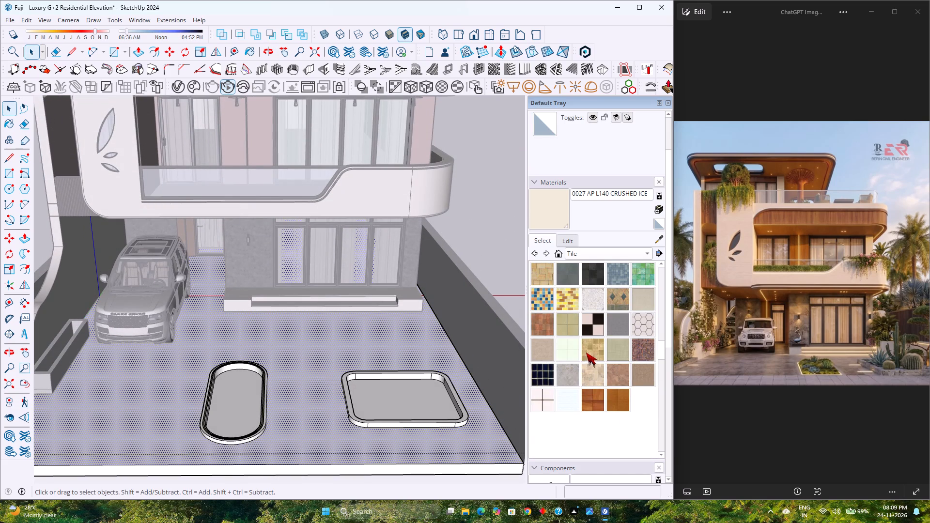
scroll(608, 381, up, 1)
click(622, 354)
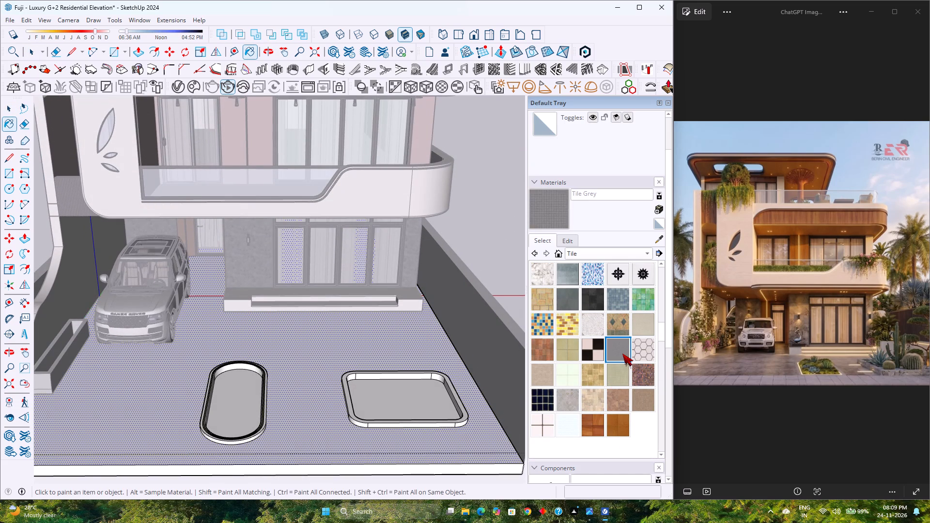
click(563, 304)
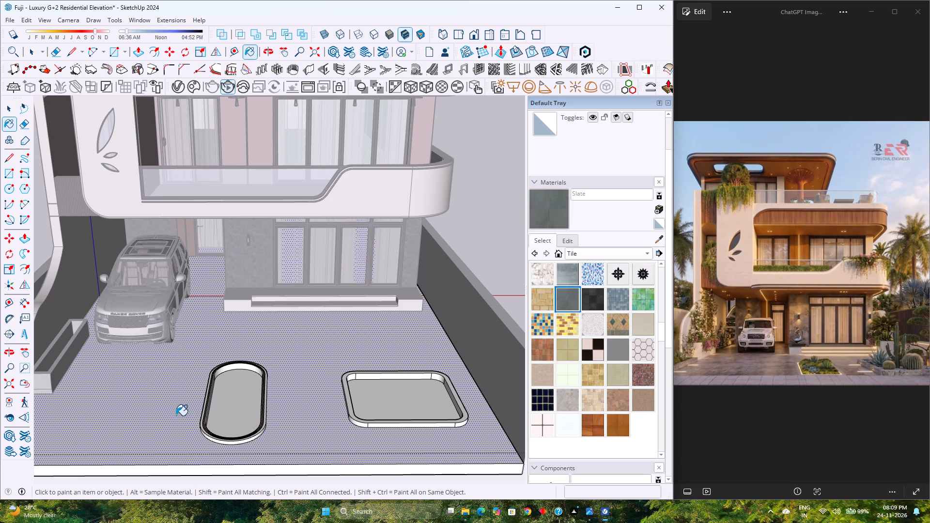
click(176, 415)
scroll(588, 342, up, 2)
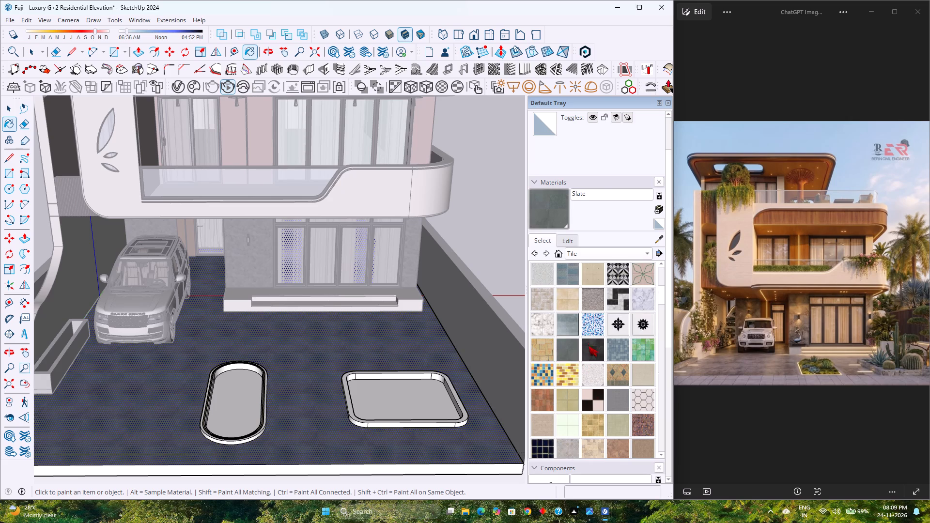
click(591, 350)
click(171, 405)
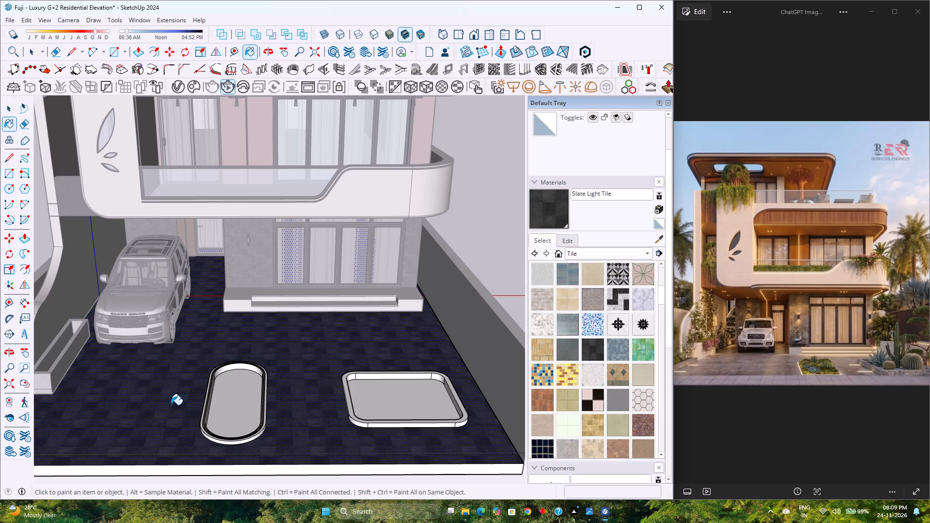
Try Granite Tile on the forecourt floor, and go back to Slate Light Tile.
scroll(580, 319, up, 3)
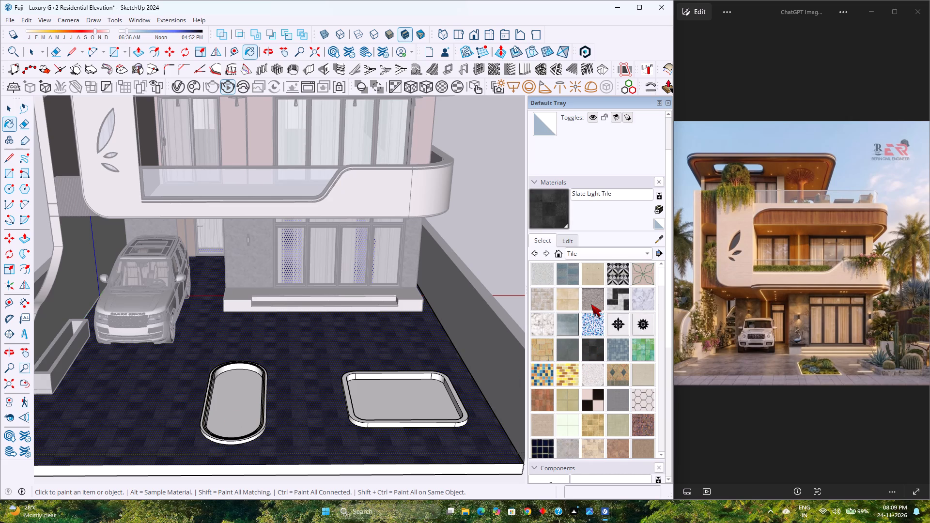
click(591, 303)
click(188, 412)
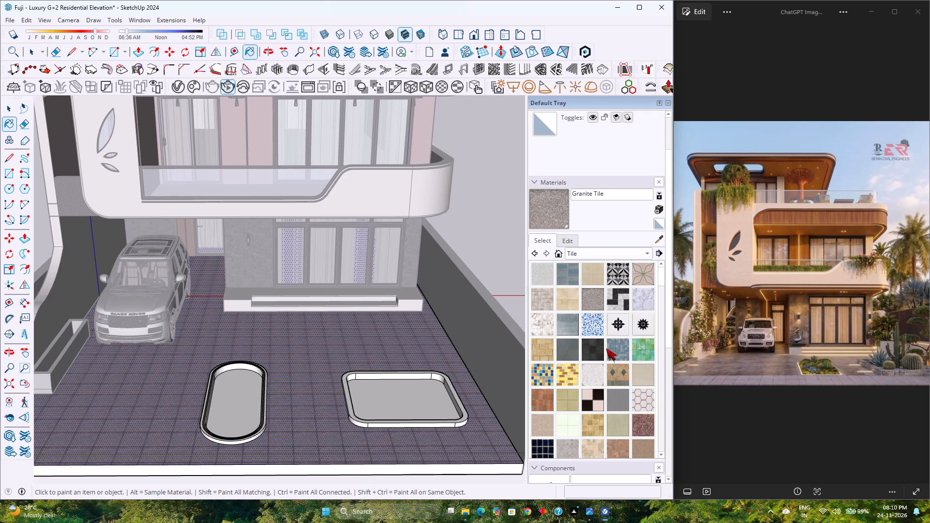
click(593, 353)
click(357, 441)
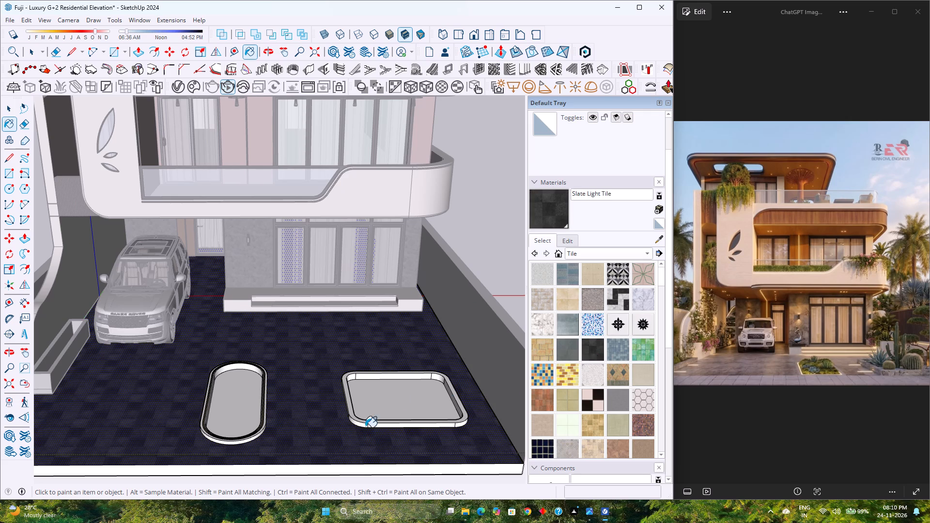
Edit Slate Light Tile on the forecourt floor to a lightness of 47 and a 6' texture size, and exit the group.
click(566, 239)
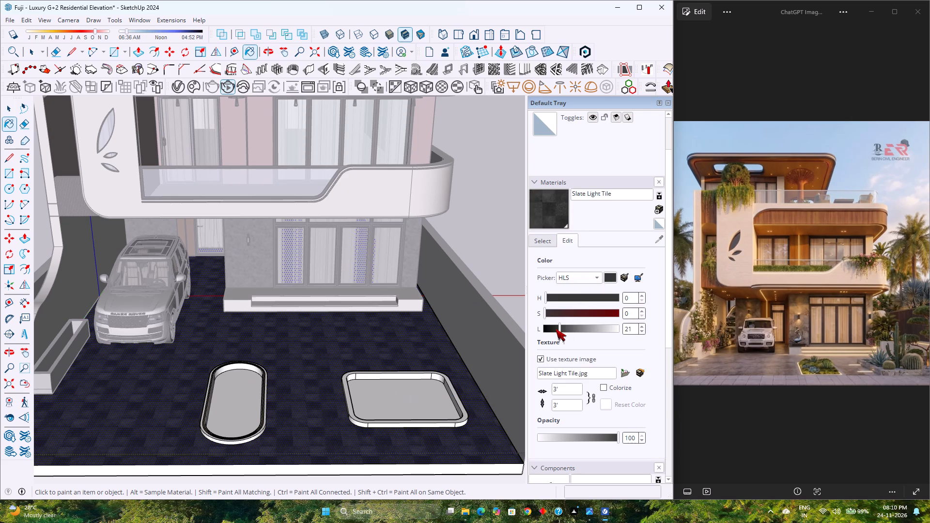
drag(558, 328, 578, 333)
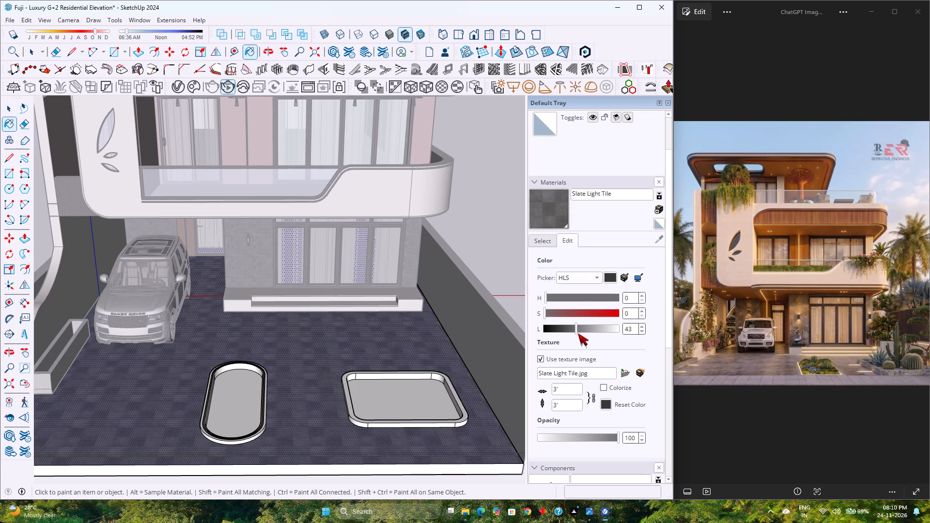
click(555, 388)
key(BackSpace)
key(6)
scroll(339, 400, down, 2)
click(335, 401)
key(space)
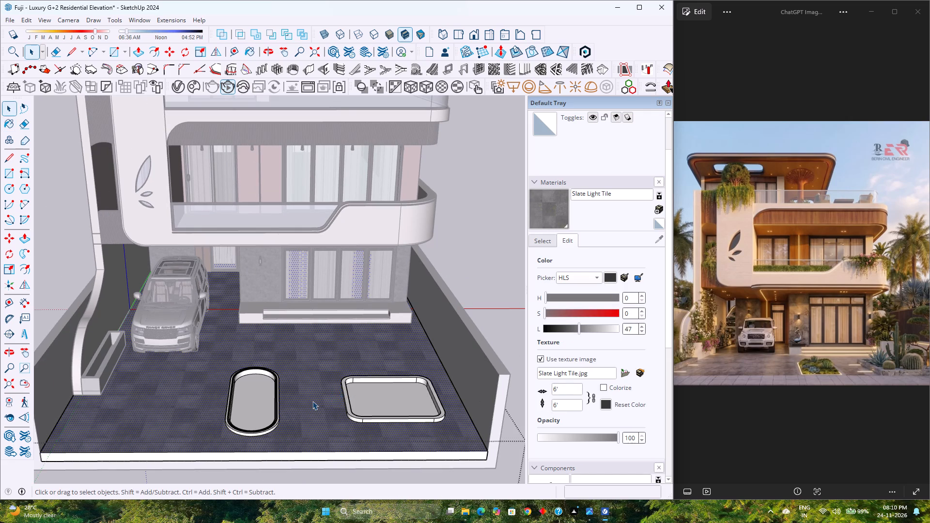
key(Escape)
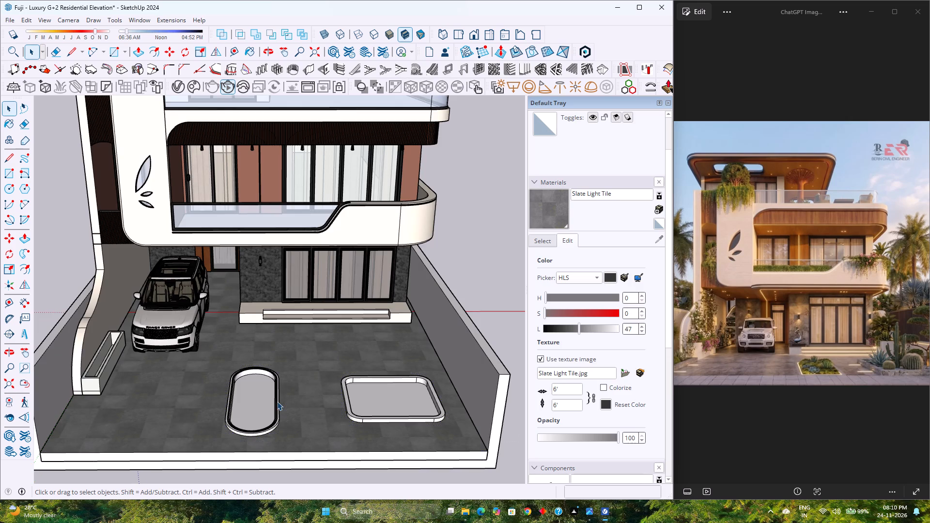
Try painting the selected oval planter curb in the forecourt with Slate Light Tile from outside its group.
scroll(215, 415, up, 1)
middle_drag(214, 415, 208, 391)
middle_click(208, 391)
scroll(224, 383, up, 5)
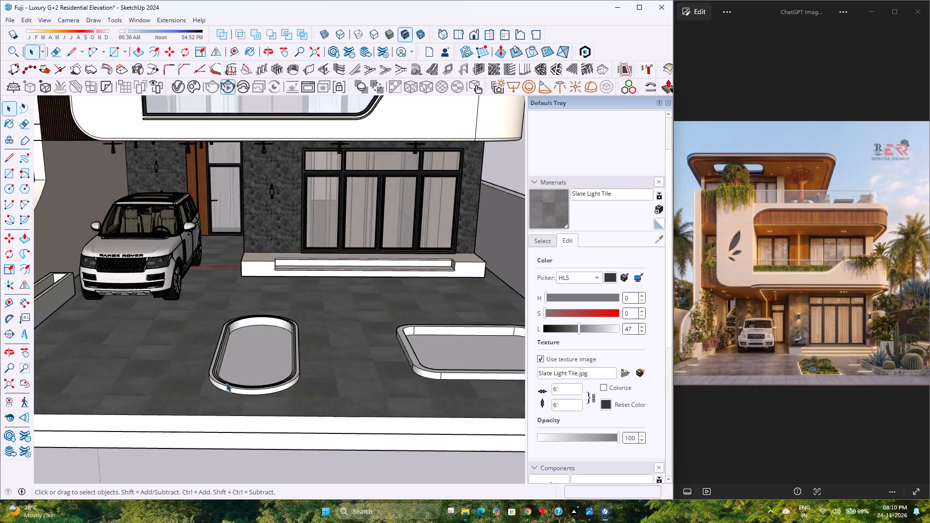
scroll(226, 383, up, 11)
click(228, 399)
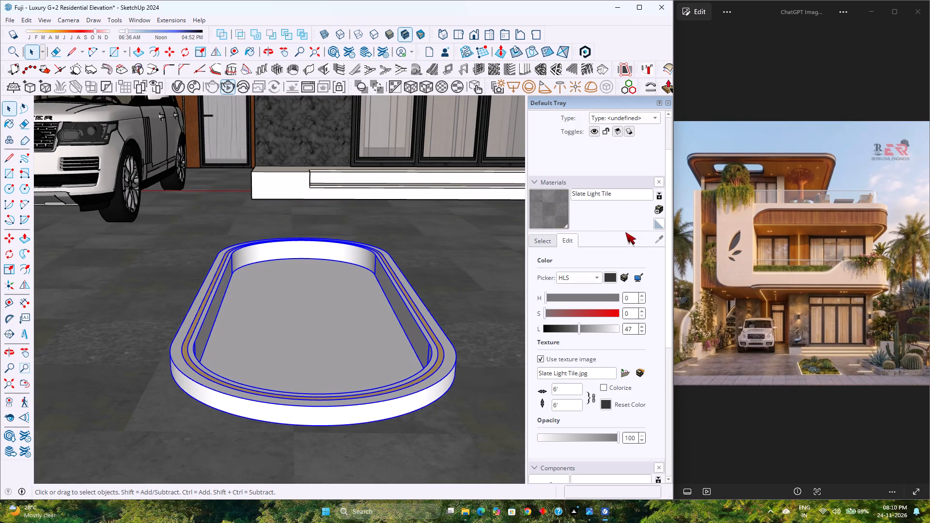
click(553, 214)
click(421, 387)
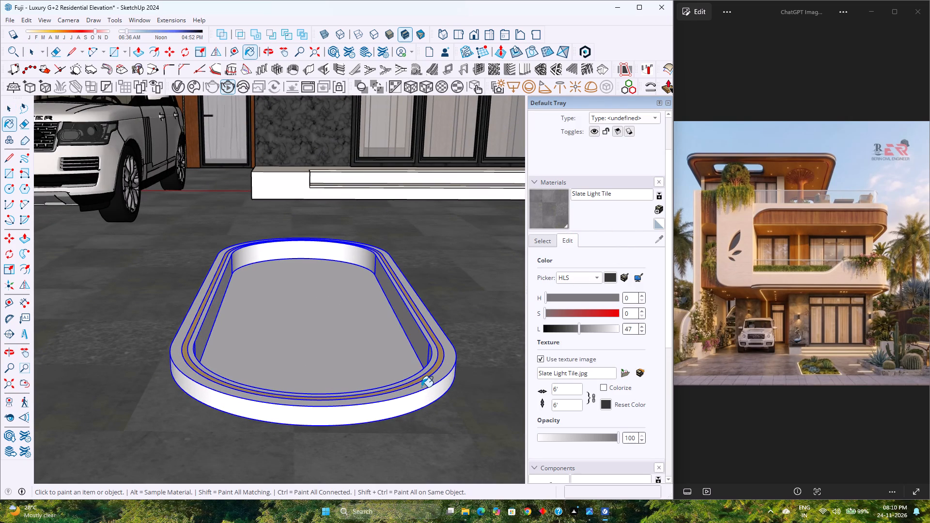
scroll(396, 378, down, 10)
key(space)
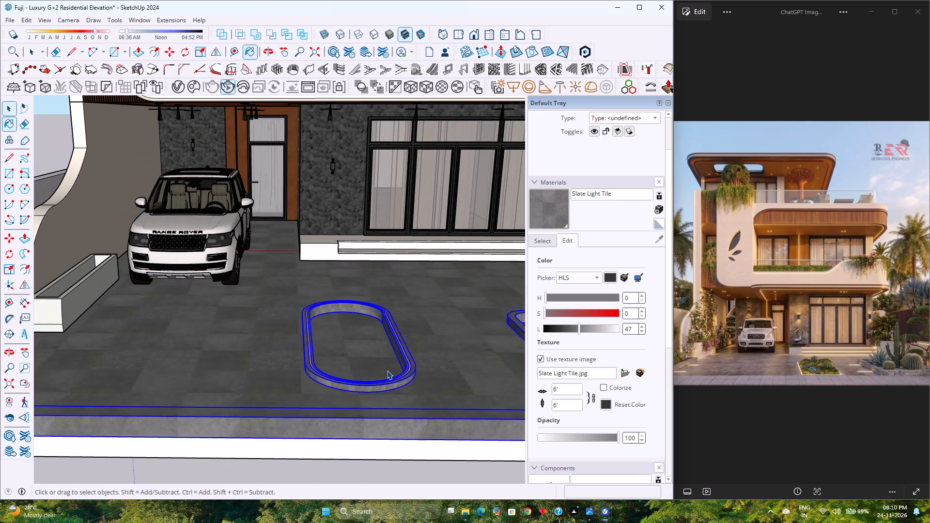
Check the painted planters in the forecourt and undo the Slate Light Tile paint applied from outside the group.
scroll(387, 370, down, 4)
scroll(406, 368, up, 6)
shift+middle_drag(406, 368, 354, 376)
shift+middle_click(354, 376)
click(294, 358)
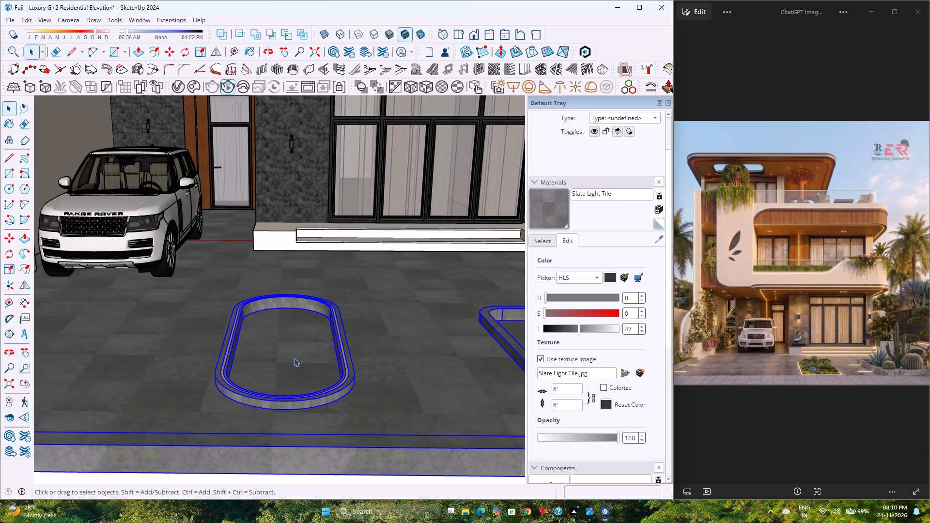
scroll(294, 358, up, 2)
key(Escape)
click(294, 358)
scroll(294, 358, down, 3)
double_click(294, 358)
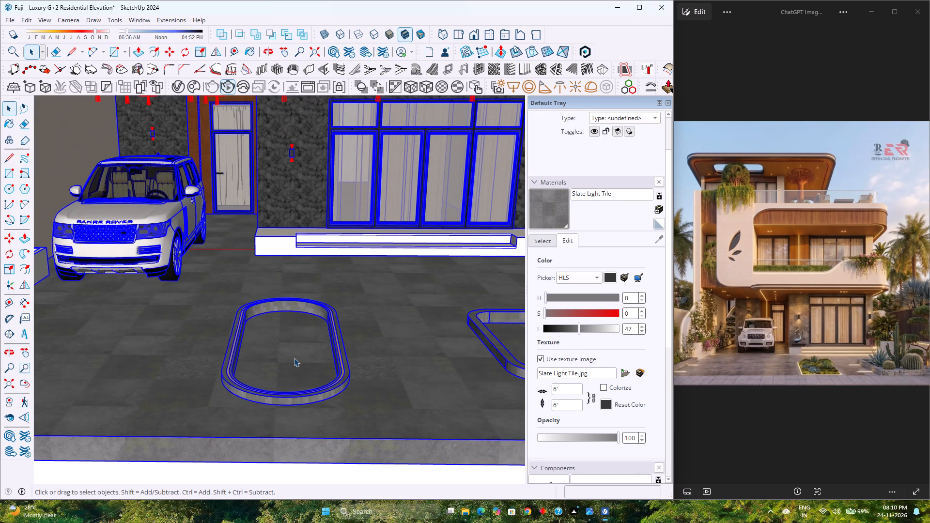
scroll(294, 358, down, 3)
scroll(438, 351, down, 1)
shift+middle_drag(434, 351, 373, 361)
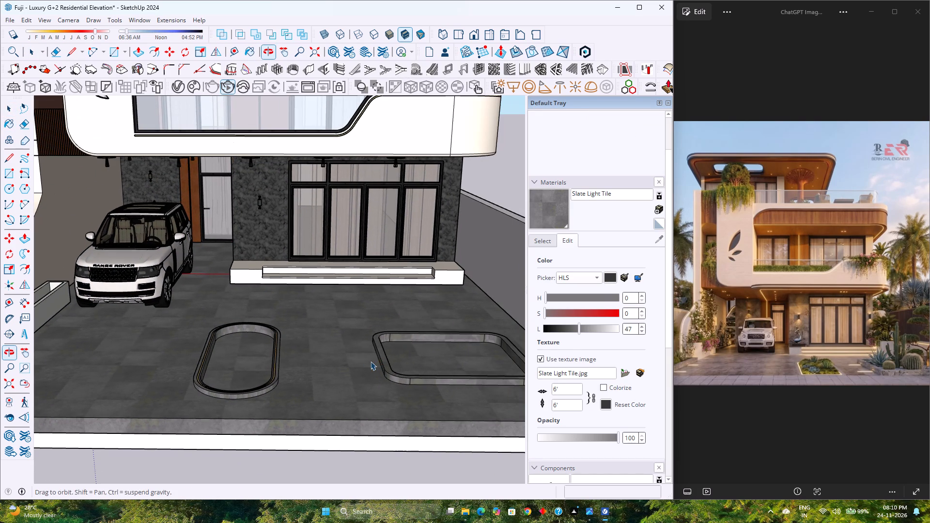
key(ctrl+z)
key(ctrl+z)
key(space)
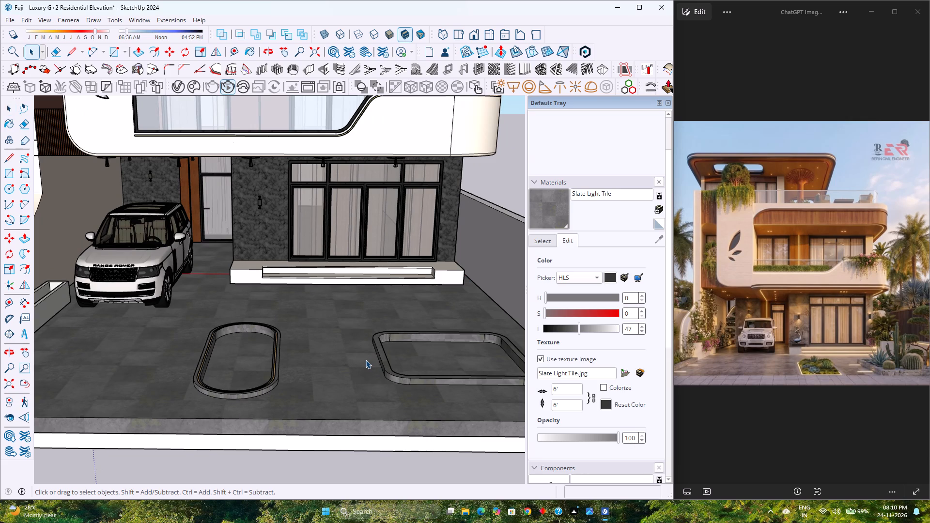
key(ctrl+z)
Inside the forecourt group, paint the oval planter's front curved face, adjoining straight outer side and outer top rim with Slate Light Tile.
double_click(364, 358)
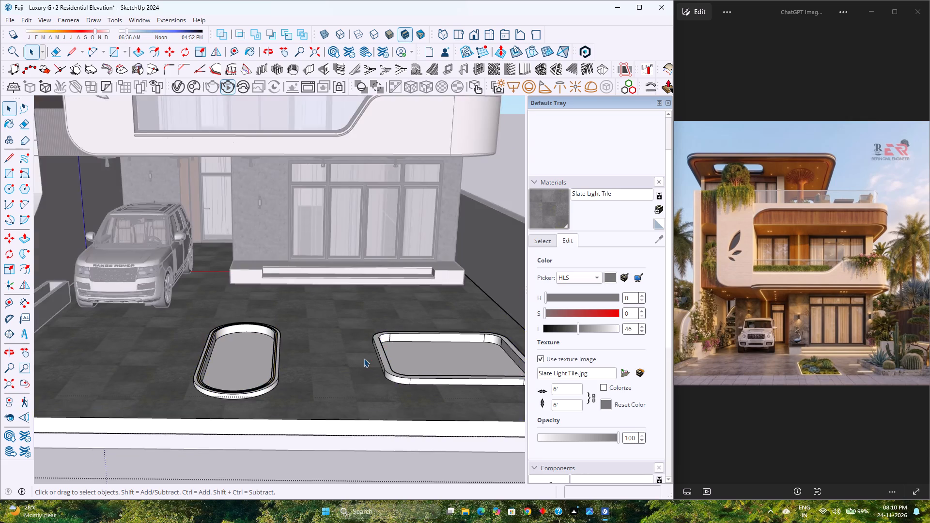
scroll(364, 358, up, 3)
click(216, 405)
scroll(216, 405, up, 6)
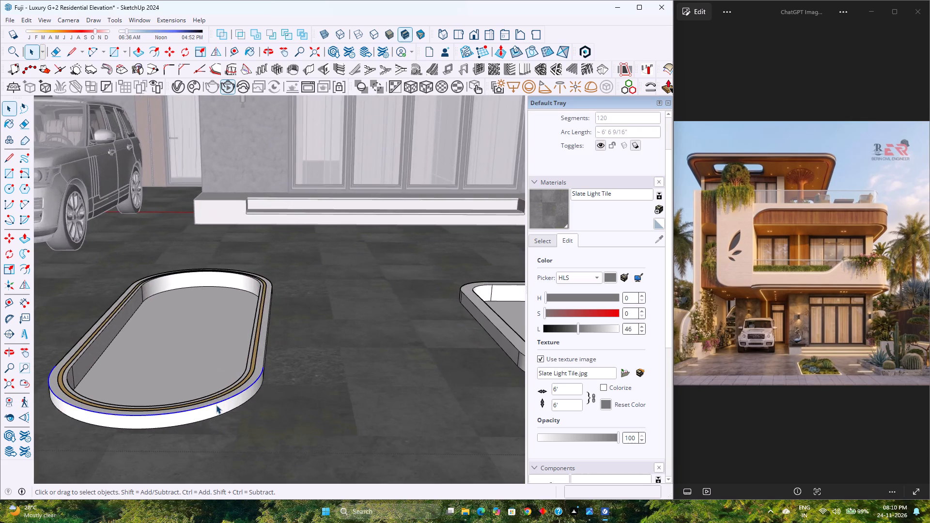
middle_drag(216, 405, 300, 393)
scroll(238, 414, down, 4)
shift+middle_drag(235, 414, 366, 359)
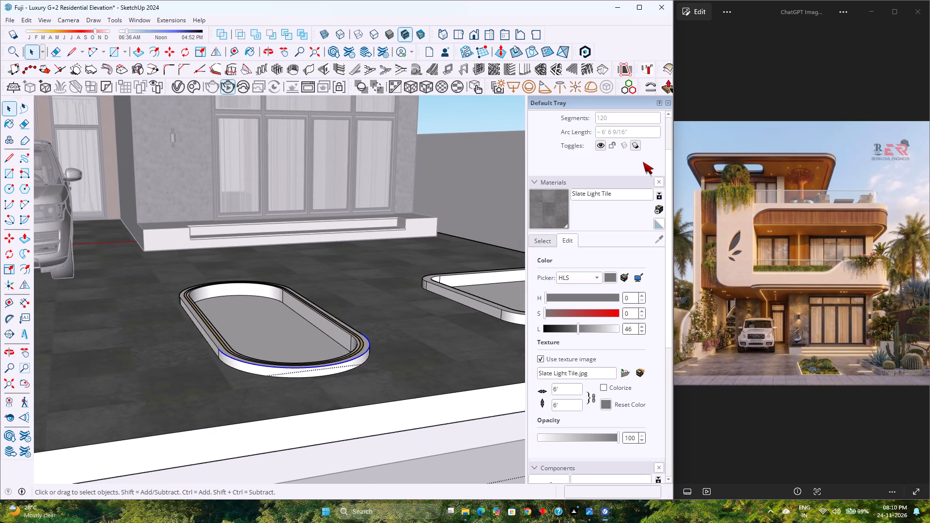
click(556, 208)
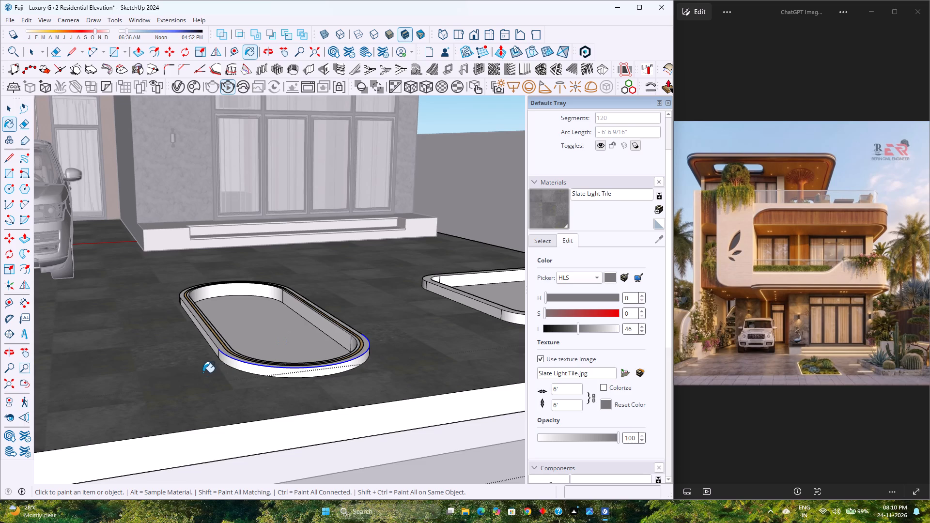
scroll(209, 367, up, 5)
click(229, 354)
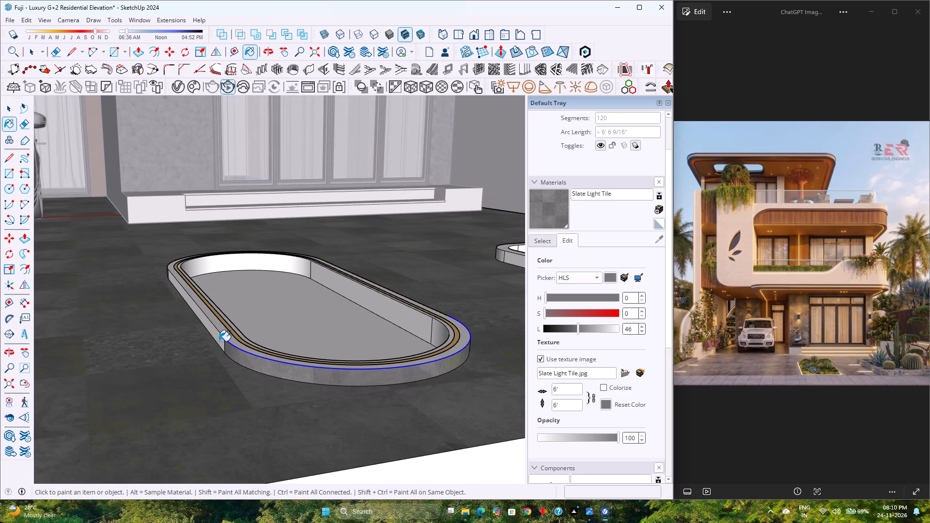
click(217, 340)
scroll(221, 333, up, 3)
click(224, 329)
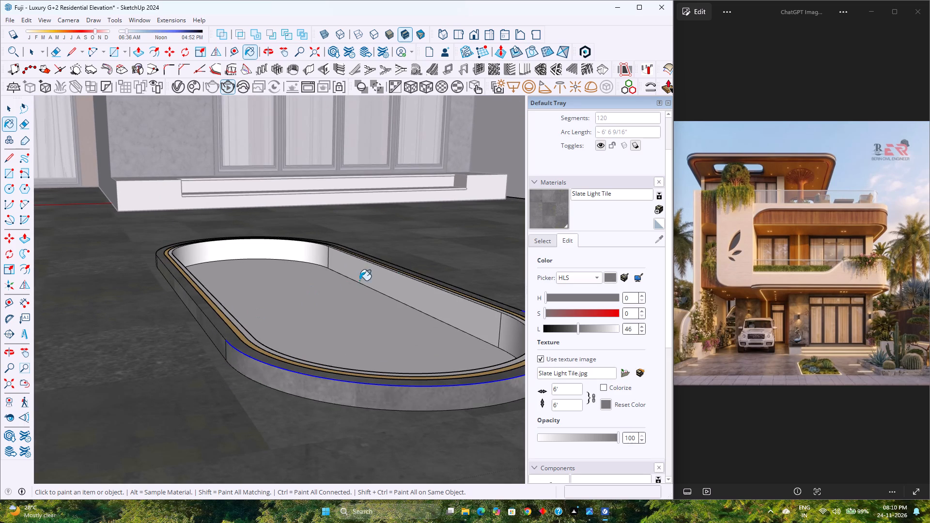
Paint the oval planter's straight and curved inner walls and the inner strip of its rim with Slate Light Tile.
click(395, 276)
click(508, 326)
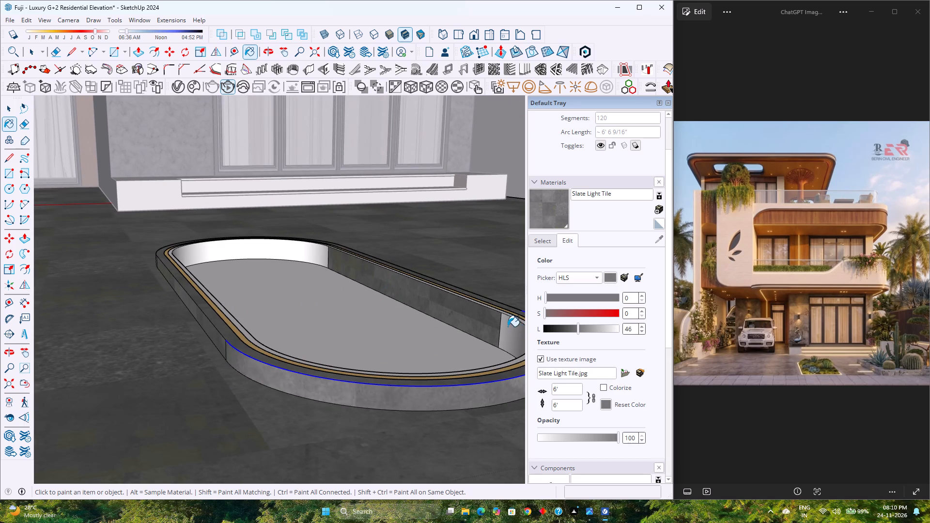
scroll(417, 369, up, 3)
click(382, 375)
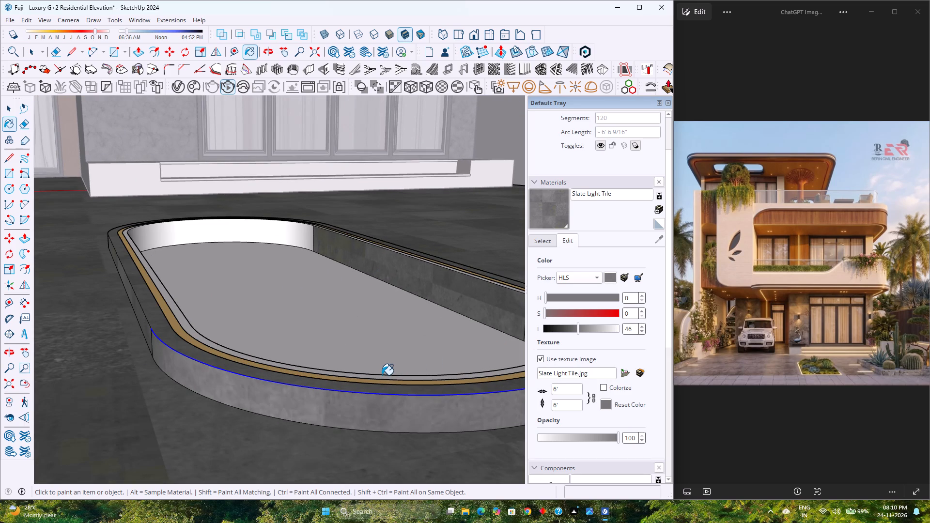
click(381, 377)
click(290, 231)
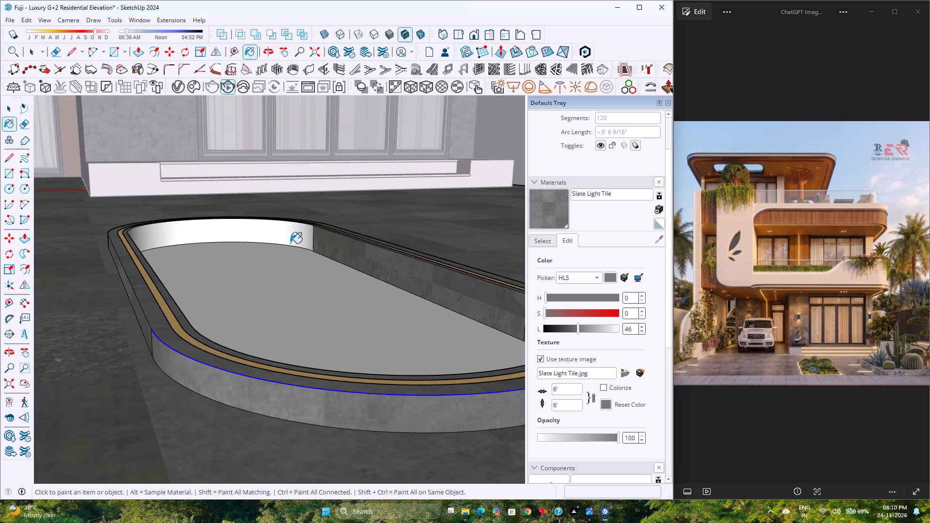
middle_drag(299, 257, 146, 281)
click(135, 245)
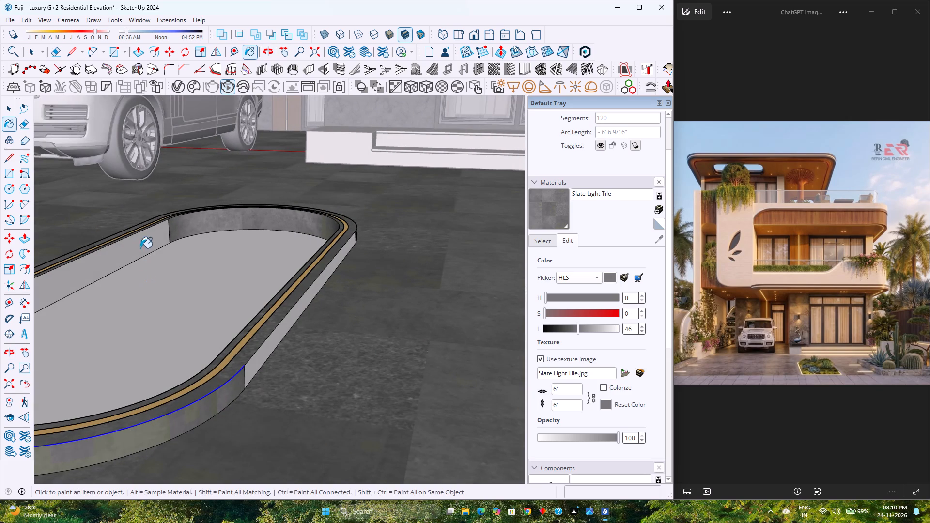
Paint the oval planter's remaining straight outer side and its curved outer end nearest the house with Slate Light Tile.
click(269, 347)
scroll(368, 326, down, 10)
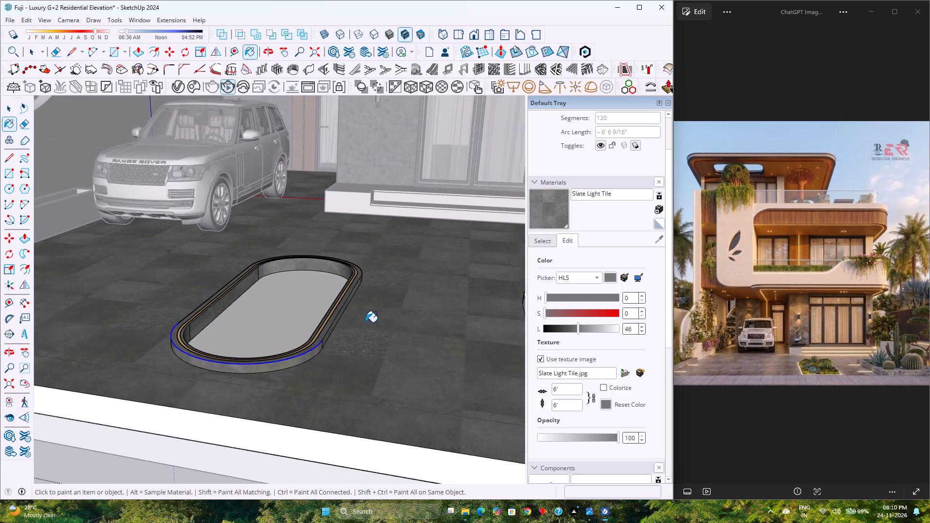
middle_drag(366, 322, 0, 385)
middle_click(0, 385)
scroll(425, 391, up, 4)
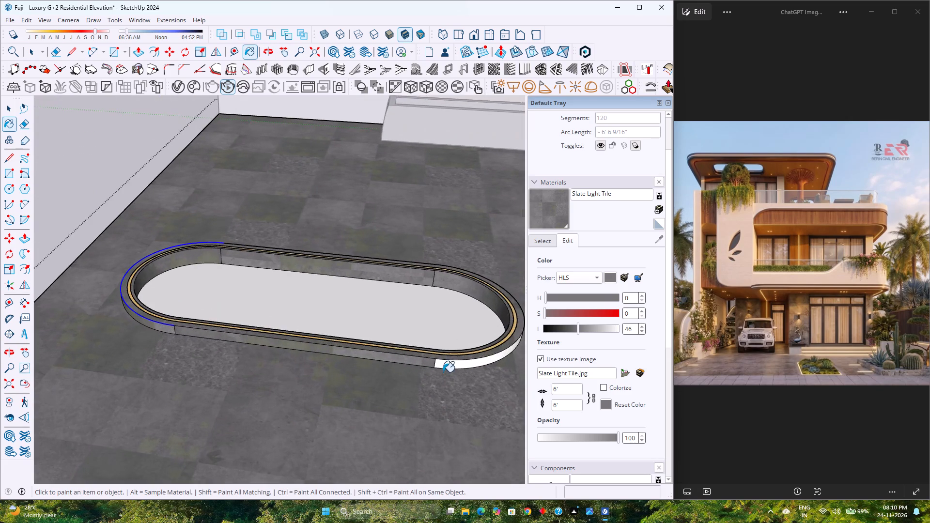
scroll(443, 372, up, 3)
click(443, 360)
Pick the Stone Coursed Rough material from the Brick, Cladding and Siding collection for the forecourt's rectangular planter.
scroll(401, 356, down, 6)
middle_drag(250, 368, 424, 357)
middle_click(424, 357)
scroll(424, 357, down, 2)
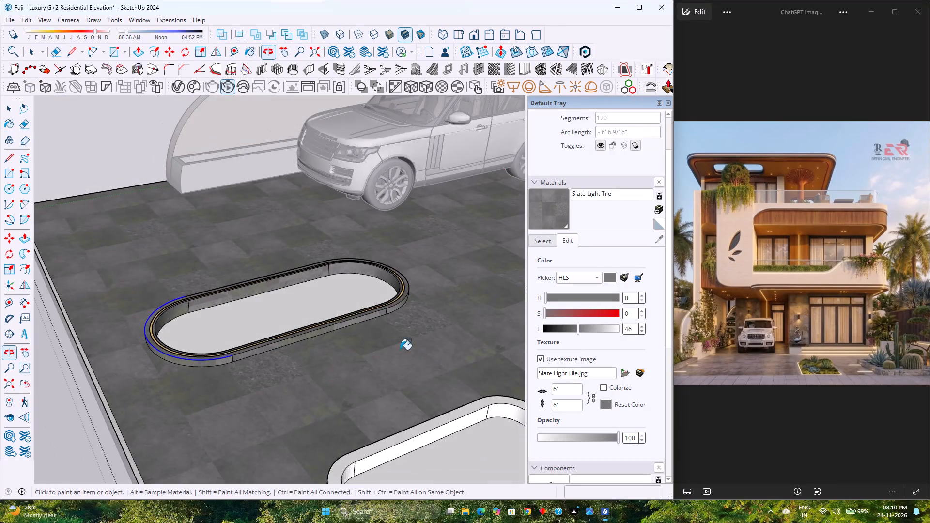
scroll(400, 350, down, 6)
middle_drag(266, 321, 495, 329)
middle_click(495, 329)
click(544, 241)
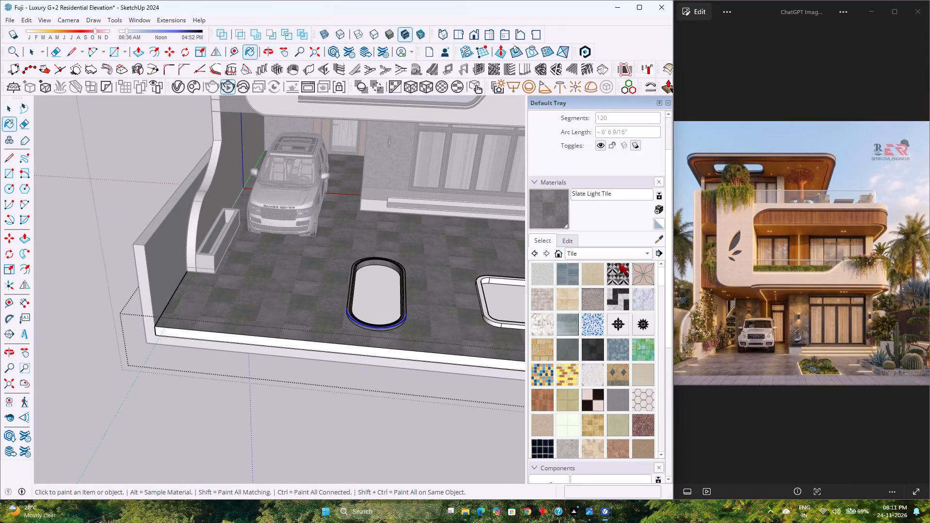
click(630, 253)
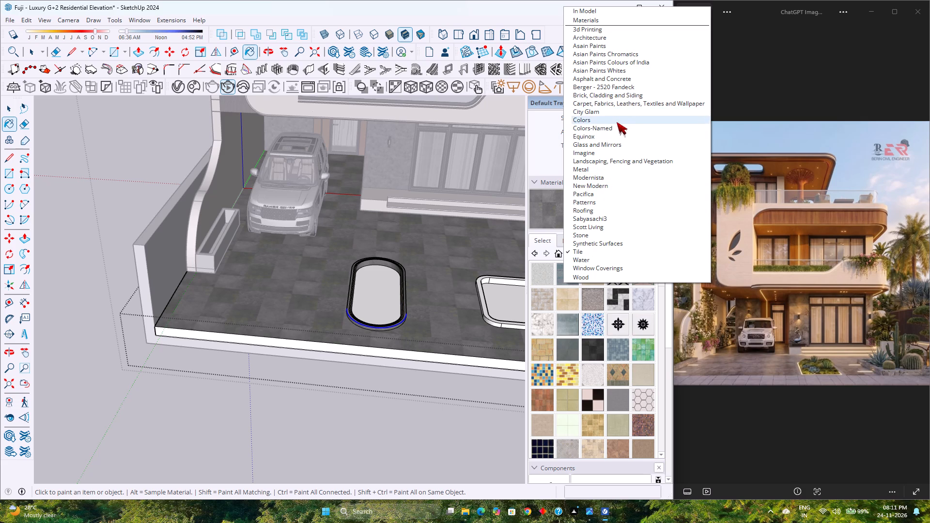
click(622, 92)
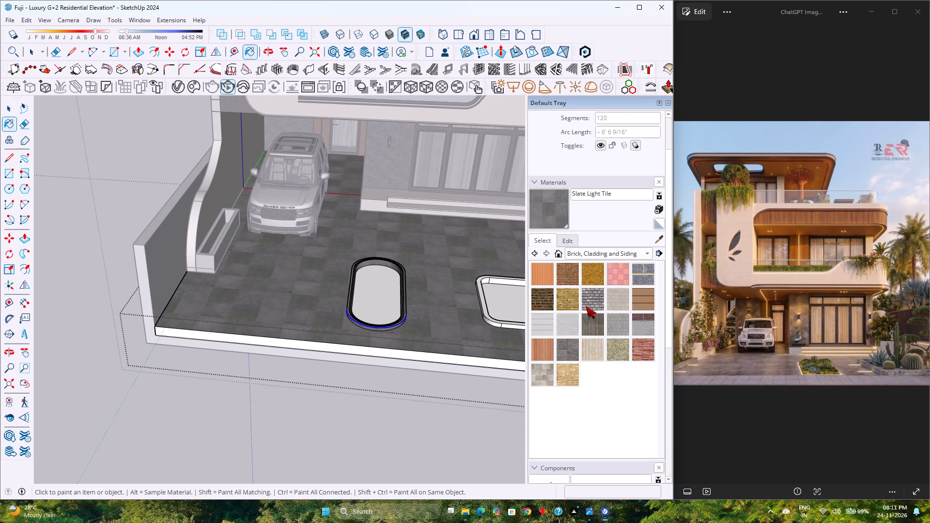
scroll(466, 337, up, 8)
shift+middle_drag(455, 345, 224, 391)
shift+middle_click(224, 391)
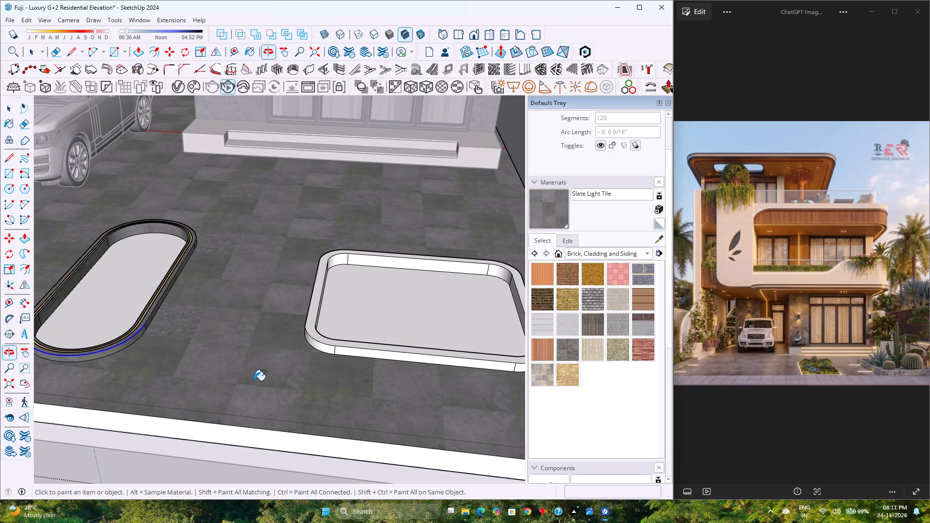
scroll(618, 341, up, 4)
scroll(374, 379, up, 3)
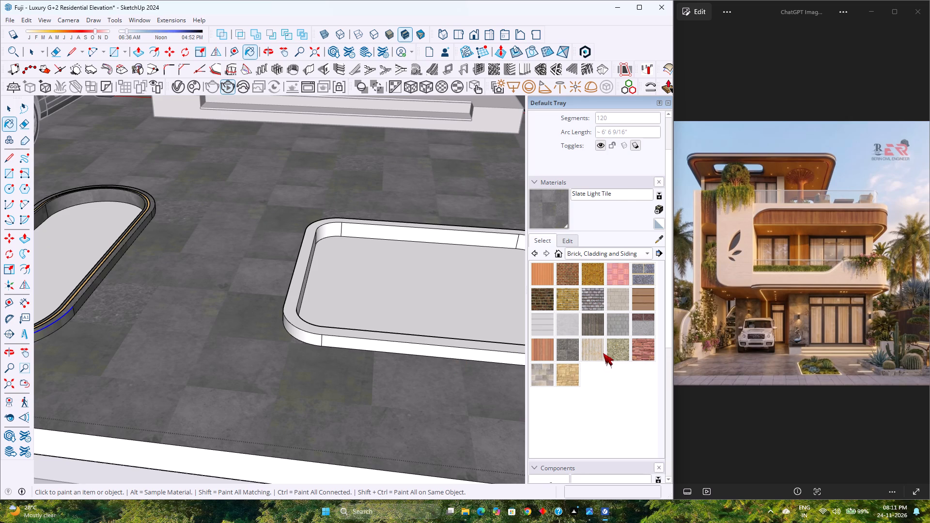
click(615, 349)
Paint the rectangular planter's outer front face, both rounded front corners and top rim with Stone Coursed Rough.
scroll(370, 351, up, 5)
click(333, 333)
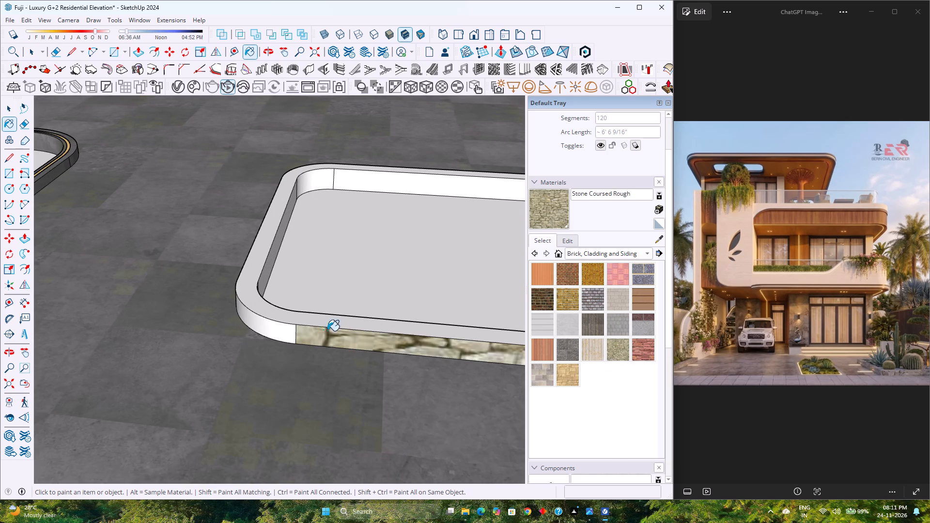
scroll(280, 327, up, 4)
click(280, 327)
click(284, 313)
scroll(254, 286, down, 3)
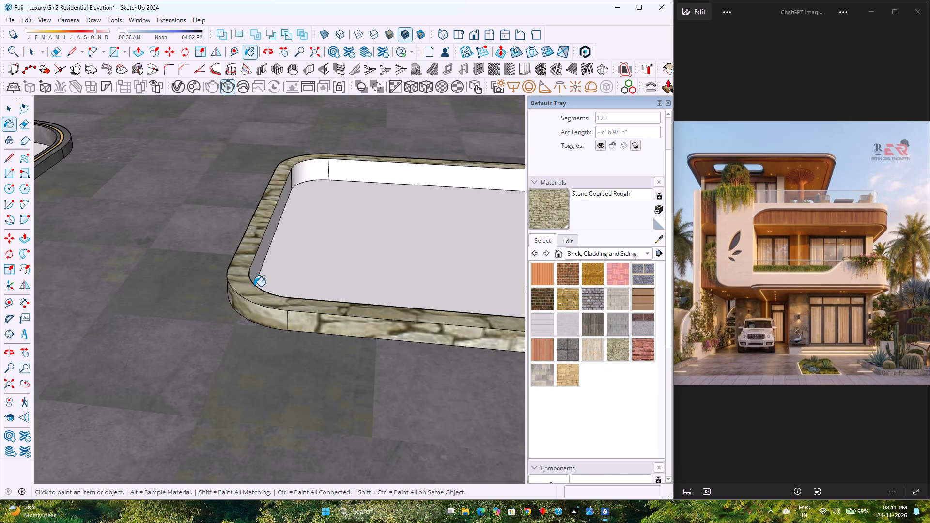
scroll(254, 286, down, 14)
scroll(351, 307, up, 7)
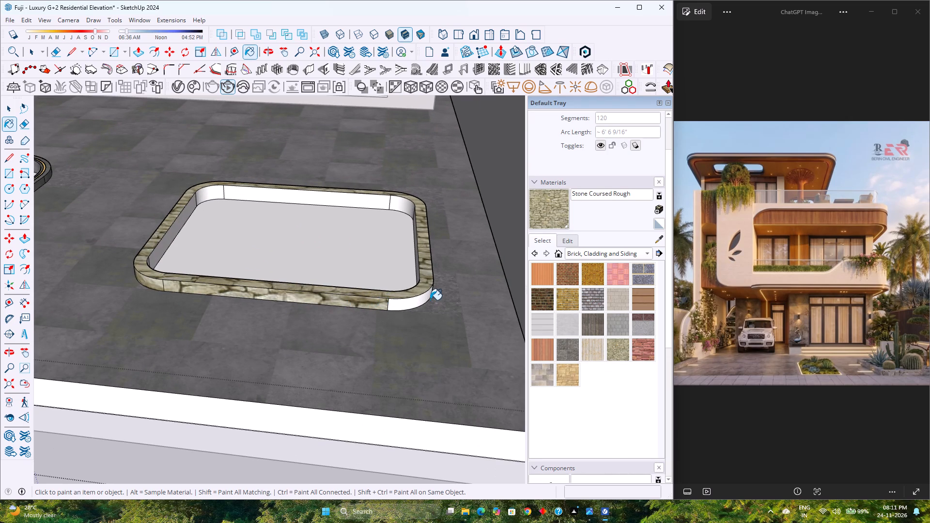
click(421, 300)
Paint the rectangular planter's inner walls nearest the oval planter and the house, plus their adjoining rounded inner corners, with Stone Coursed Rough.
scroll(185, 237, up, 6)
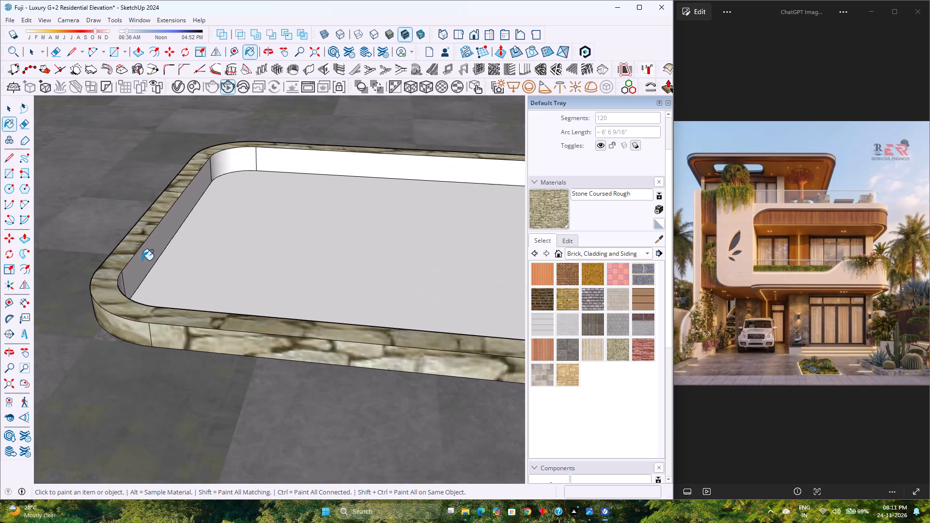
scroll(142, 260, up, 5)
click(144, 264)
click(265, 129)
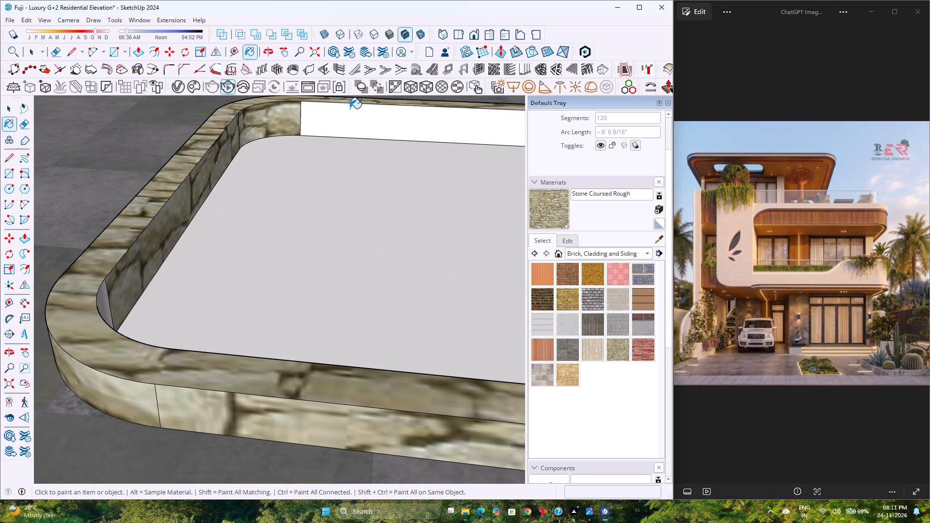
click(350, 108)
scroll(285, 197, down, 7)
middle_drag(288, 209, 75, 269)
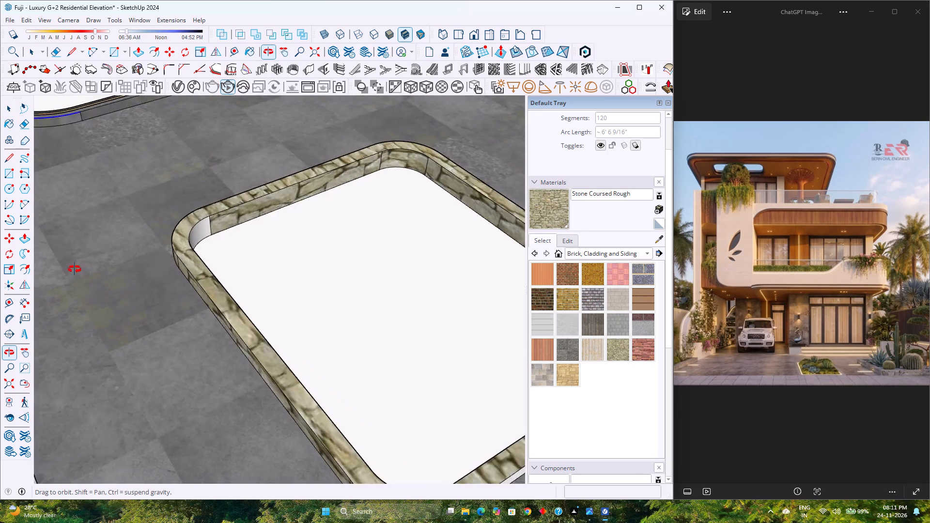
middle_drag(75, 269, 0, 277)
scroll(178, 220, up, 3)
click(211, 222)
scroll(211, 224, down, 4)
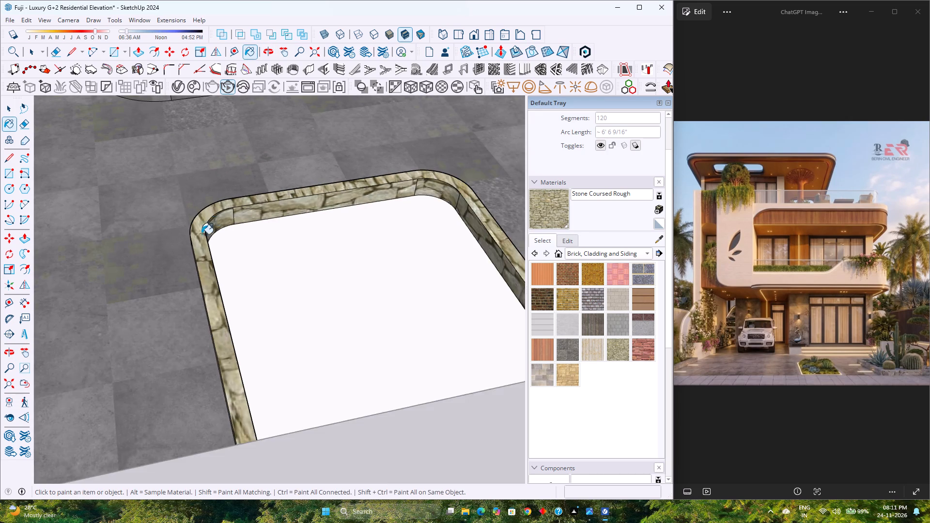
Paint the rectangular planter's outer sides facing the oval planter and the house, and the rounded corner between them, with Stone Coursed Rough.
middle_drag(199, 236, 501, 278)
scroll(330, 247, down, 3)
shift+middle_drag(326, 244, 273, 282)
middle_drag(277, 276, 493, 233)
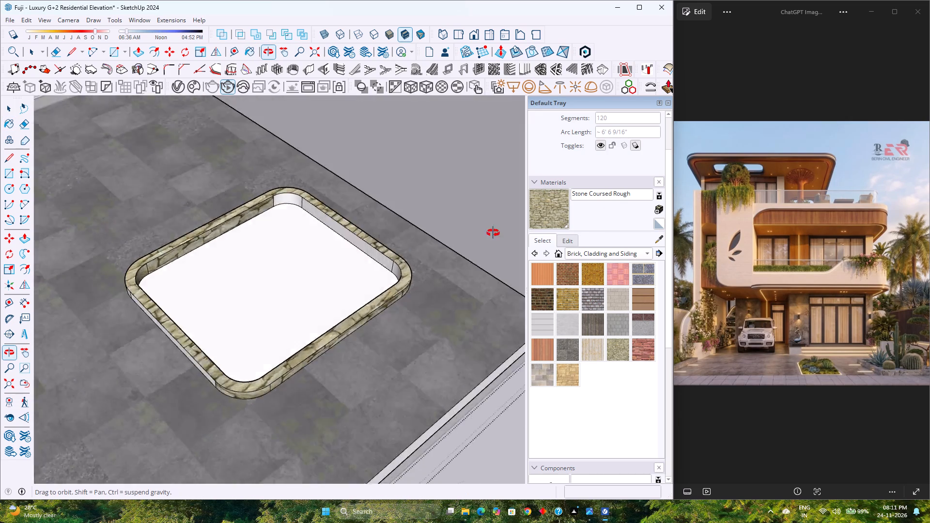
middle_drag(493, 233, 654, 193)
scroll(218, 282, up, 4)
middle_drag(218, 282, 479, 285)
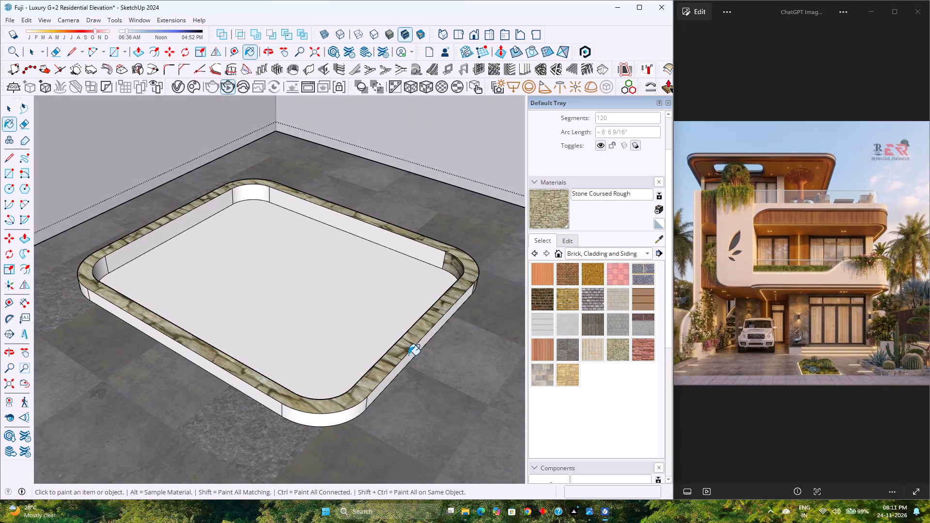
click(409, 355)
click(347, 415)
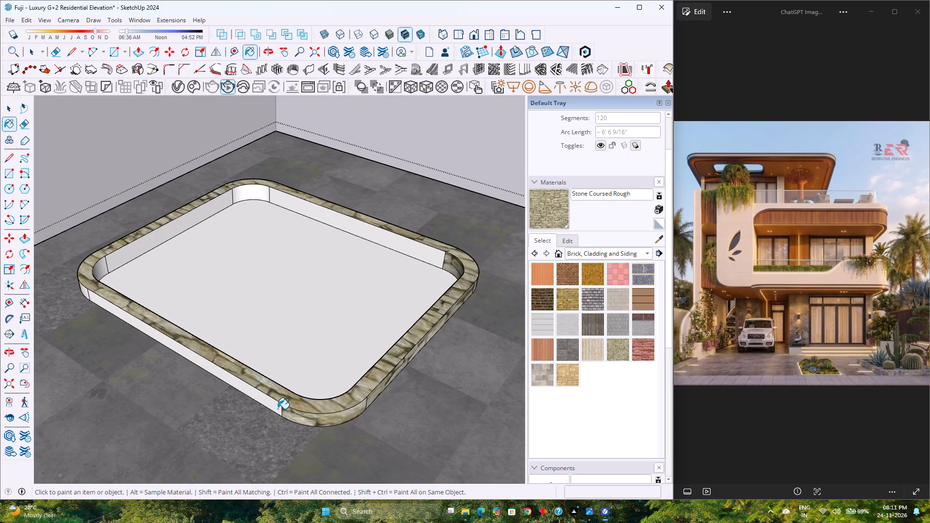
click(274, 409)
Paint the rectangular planter's remaining inner walls and inner corners, and its last unpainted outer corner, with Stone Coursed Rough.
click(366, 237)
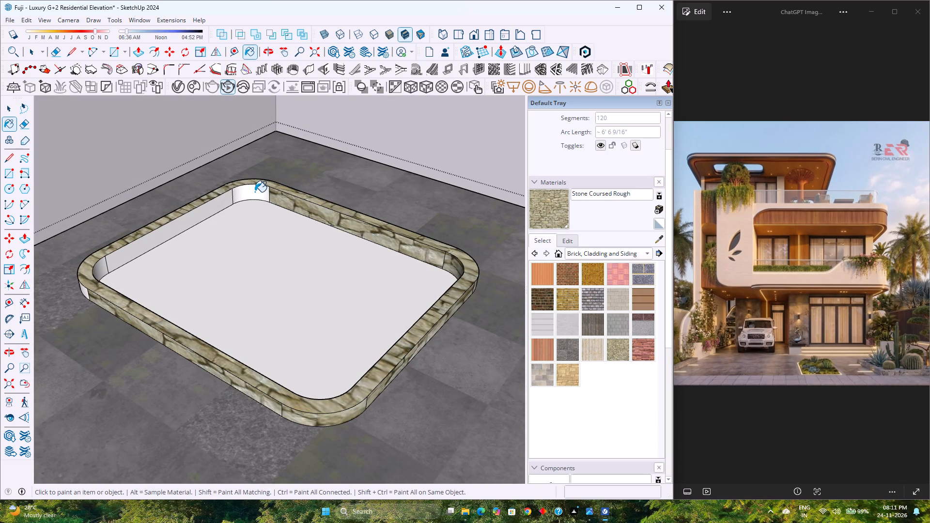
click(254, 192)
click(208, 212)
click(102, 270)
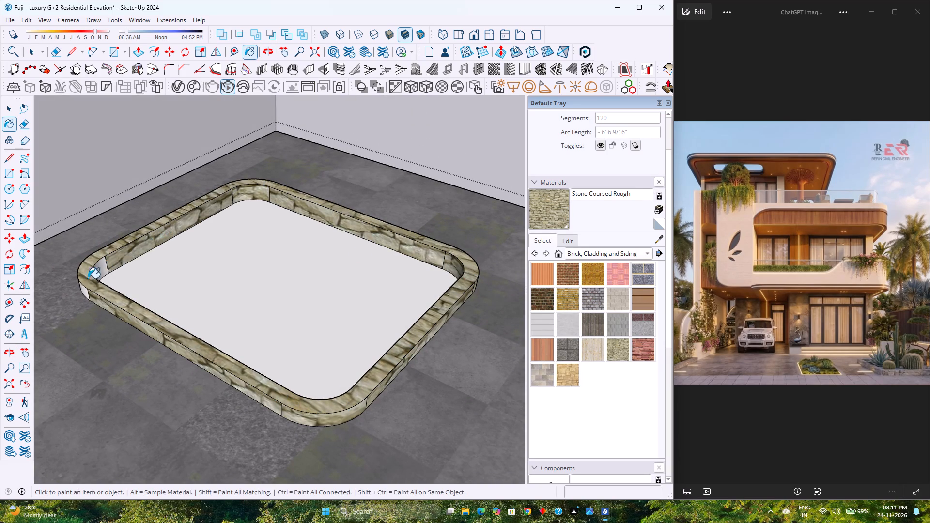
scroll(77, 291, up, 2)
click(87, 291)
scroll(205, 309, down, 3)
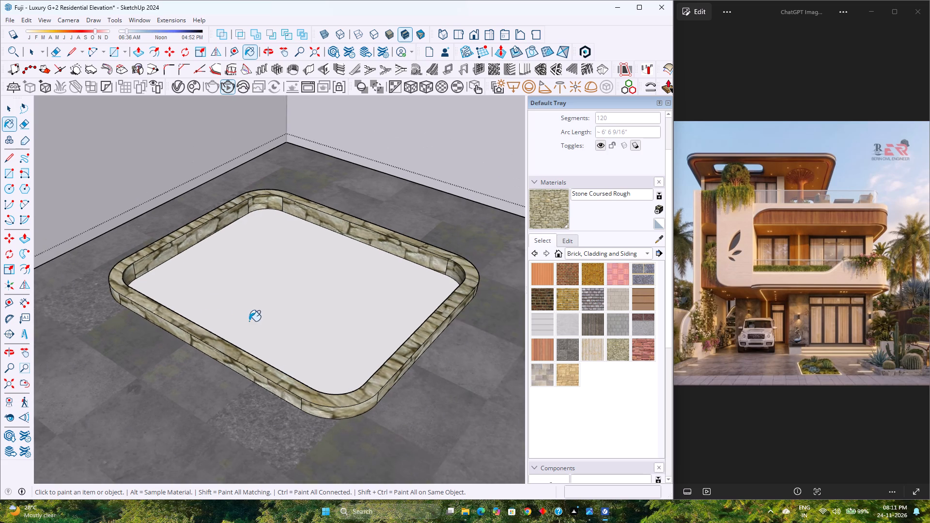
Try a 9' texture size for Stone Coursed Rough, and settle on 8' by 8'.
middle_drag(251, 322, 115, 324)
scroll(187, 329, down, 11)
shift+middle_drag(186, 323, 187, 323)
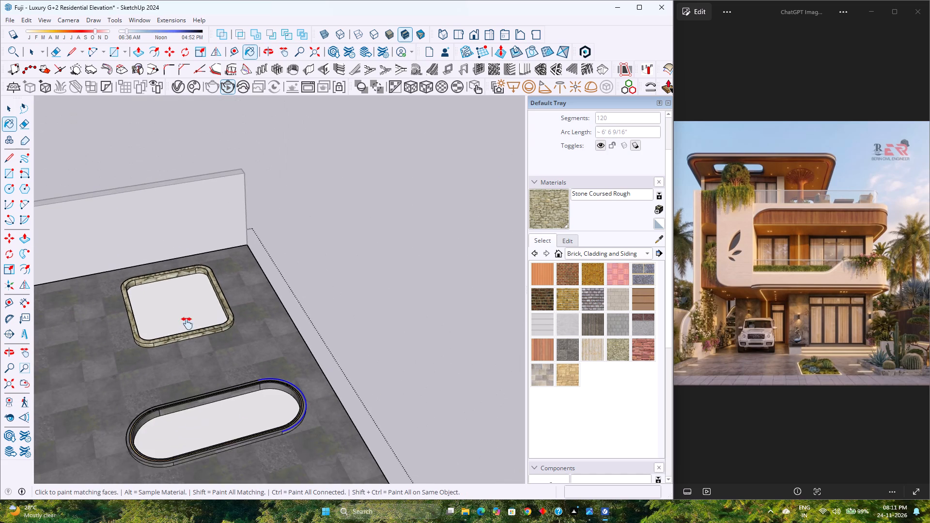
shift+middle_drag(187, 323, 292, 336)
shift+middle_click(292, 336)
middle_drag(296, 337, 52, 319)
middle_click(52, 319)
shift+middle_drag(206, 294, 321, 387)
middle_drag(310, 389, 218, 337)
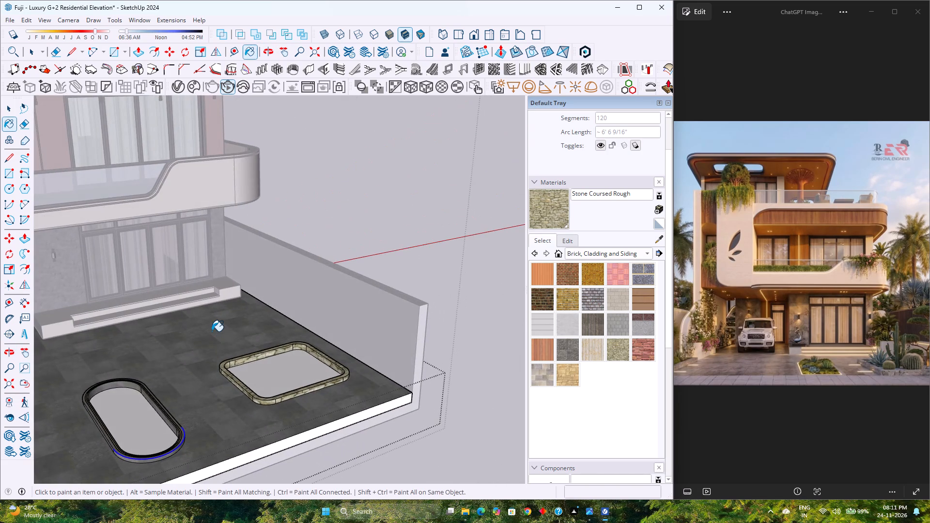
click(560, 235)
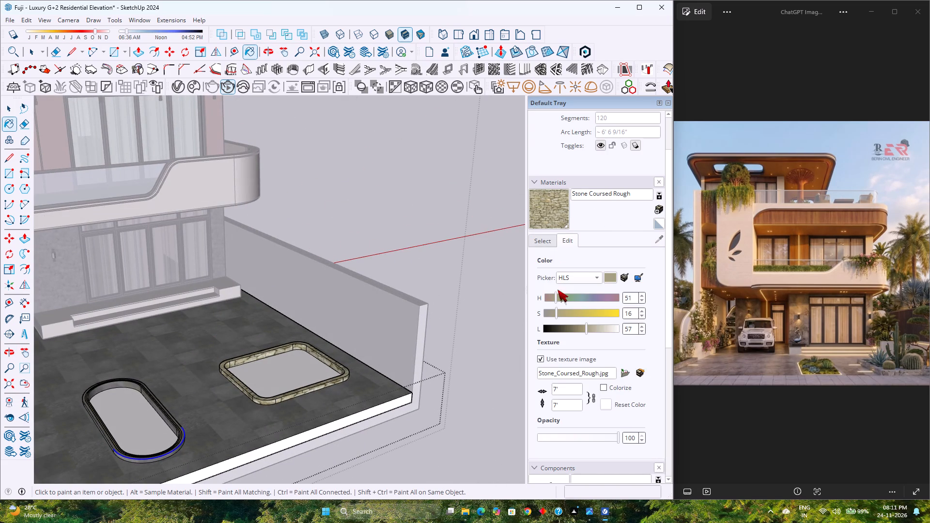
click(555, 390)
key(BackSpace)
key(9)
scroll(552, 381, up, 3)
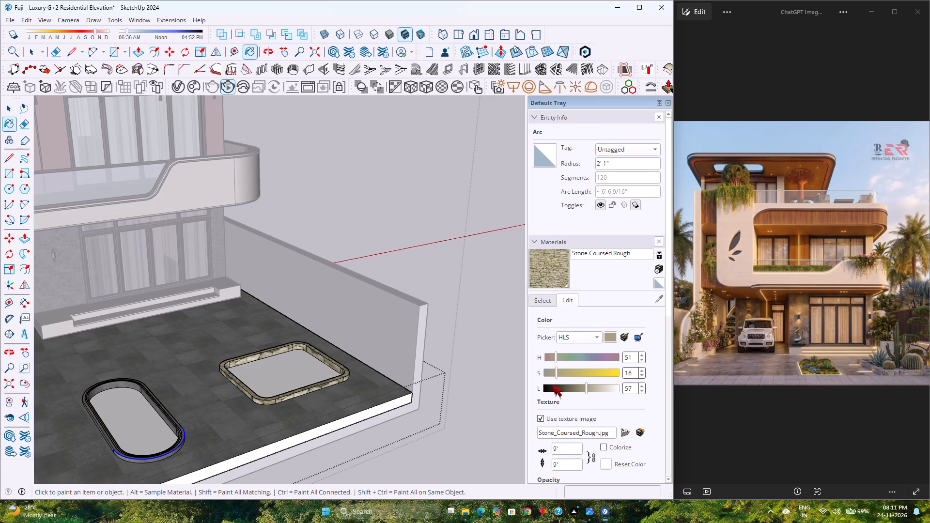
click(555, 448)
key(Right)
key(BackSpace)
key(8)
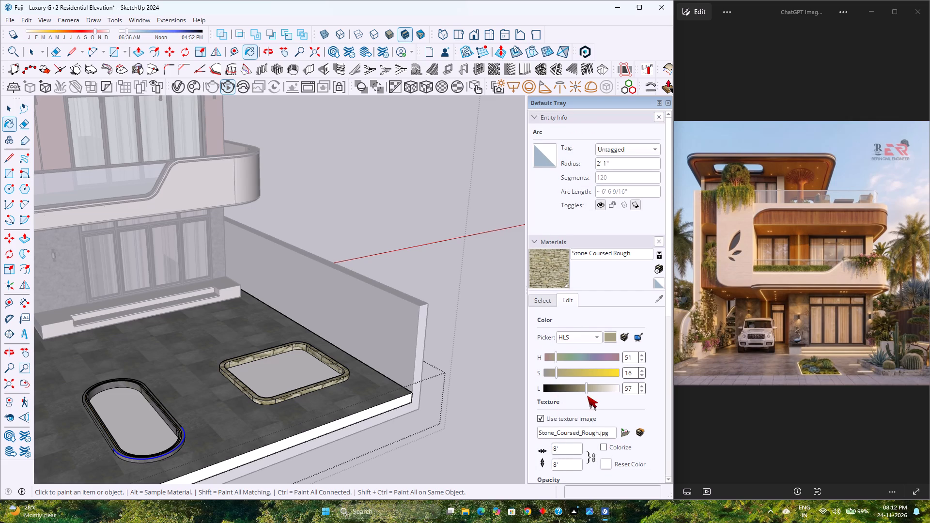
Turn Stone Coursed Rough grey with saturation 0 and lightness 54, reapply it to a planter corner and leave the forecourt group.
drag(555, 375, 527, 375)
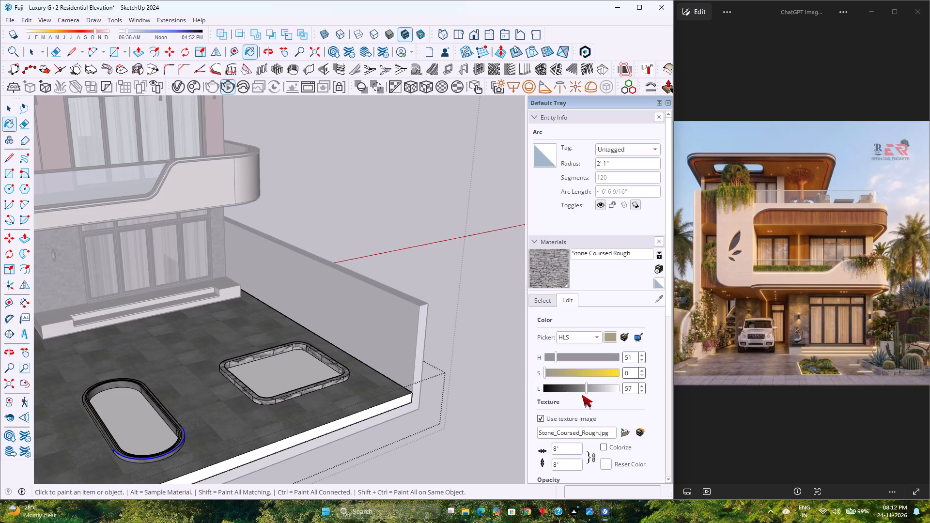
click(587, 390)
scroll(396, 361, down, 3)
scroll(300, 385, up, 7)
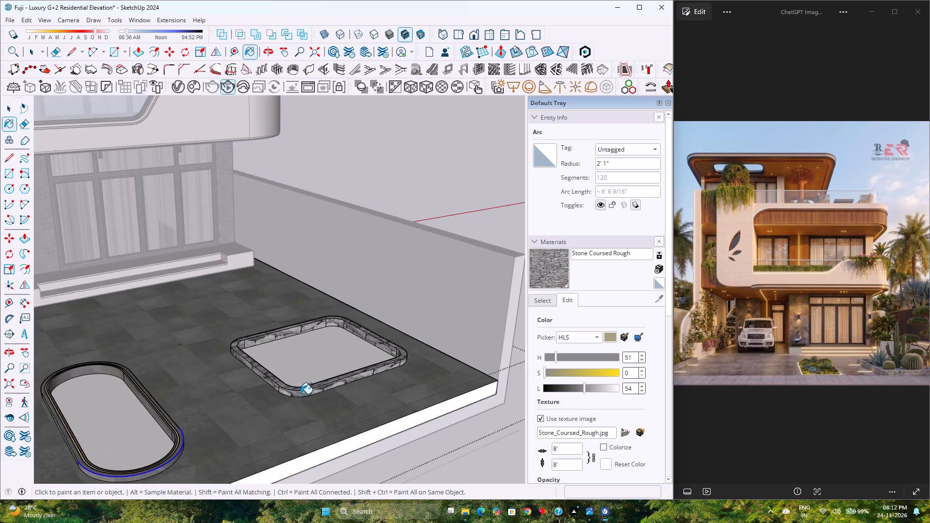
scroll(301, 394, up, 9)
click(302, 392)
key(space)
scroll(302, 381, down, 4)
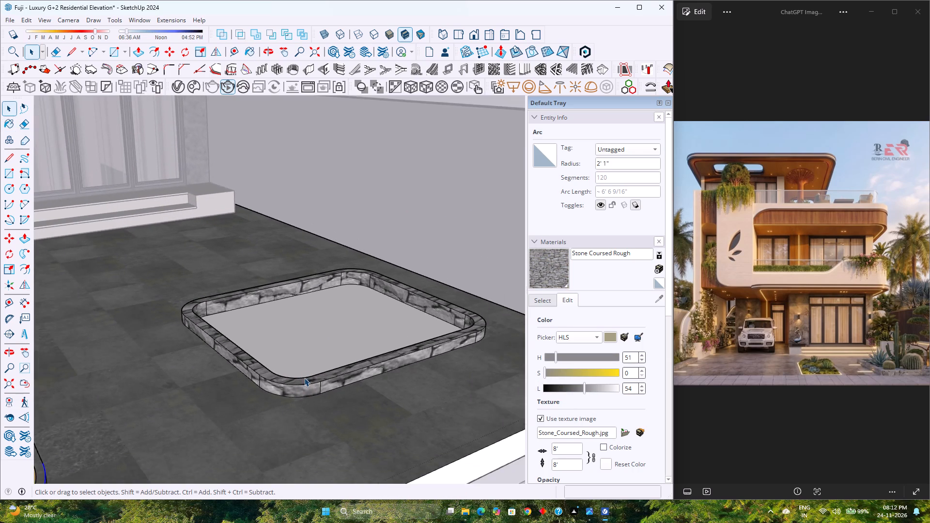
scroll(304, 378, down, 12)
click(480, 448)
Examine the forecourt planters and the whole house, finishing with the standard Front view for comparison with the reference image.
scroll(449, 419, down, 3)
shift+middle_drag(363, 405, 383, 382)
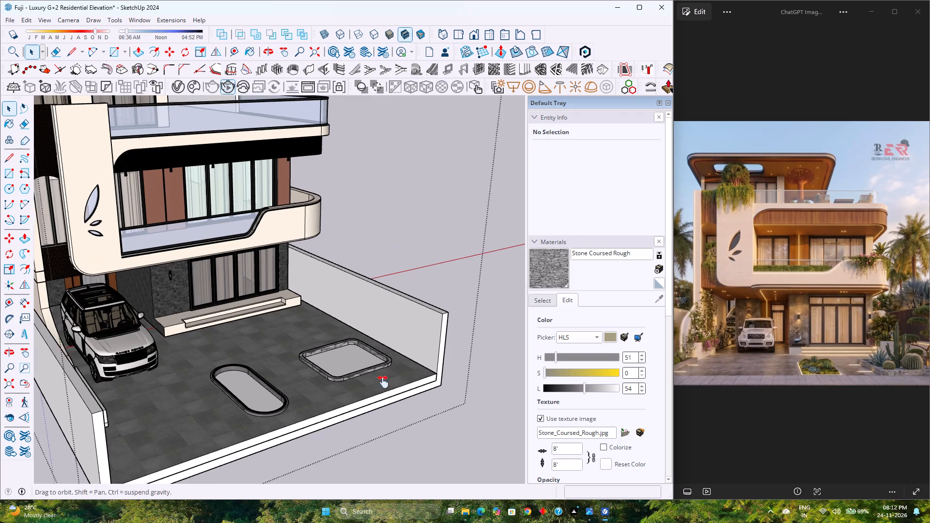
shift+middle_drag(383, 382, 420, 354)
middle_drag(419, 356, 286, 338)
middle_click(286, 338)
shift+middle_drag(295, 311, 372, 353)
shift+middle_click(372, 353)
scroll(361, 323, down, 7)
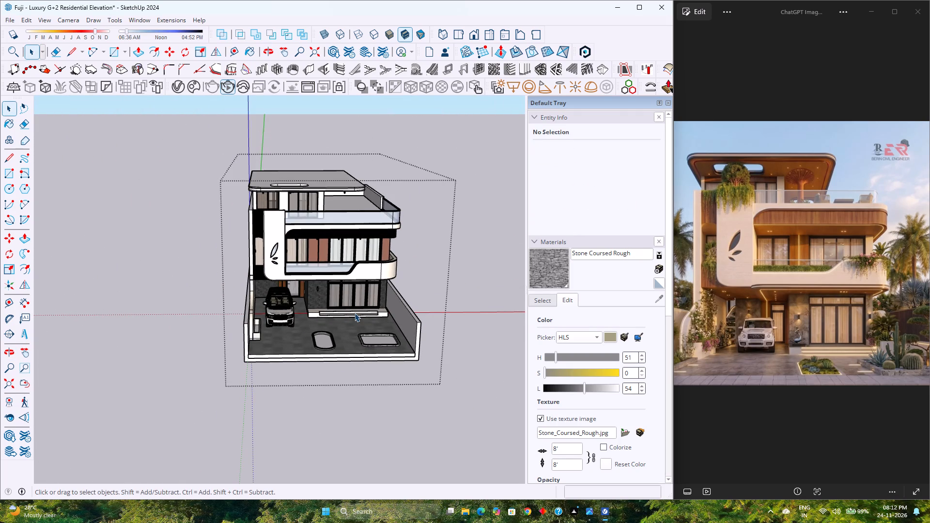
scroll(354, 308, down, 1)
click(455, 259)
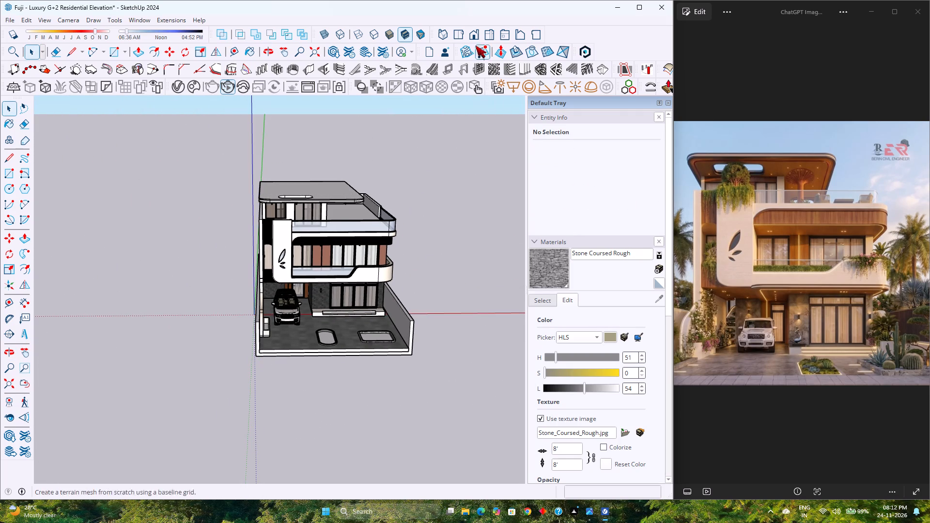
click(473, 35)
scroll(303, 308, up, 2)
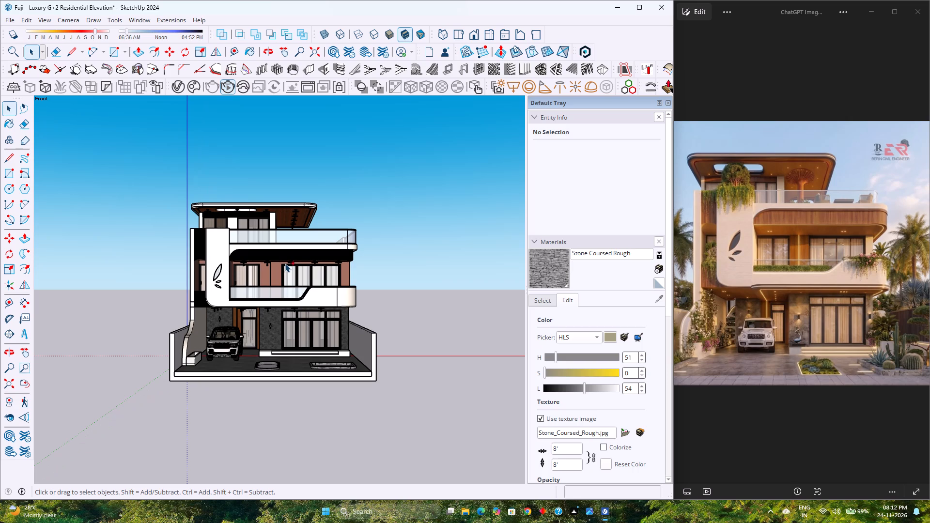
Save the model.
key(ctrl+s)
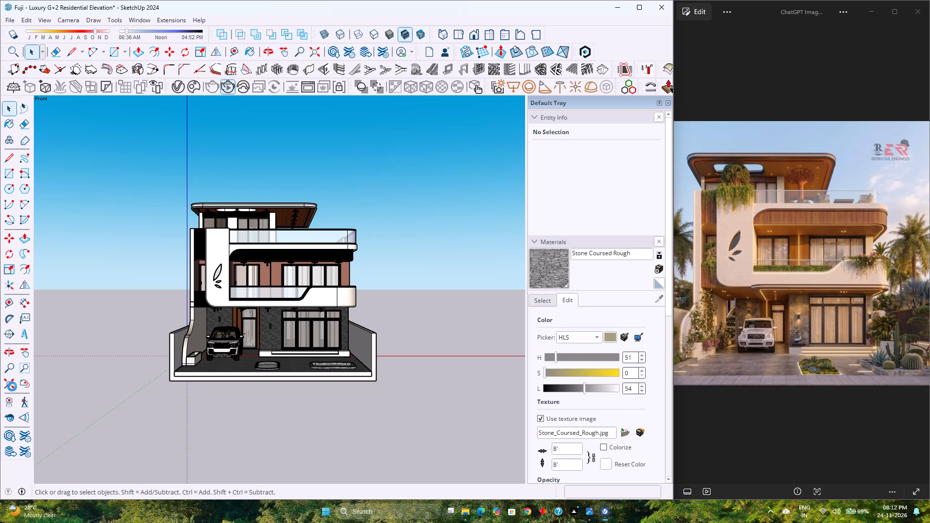
Set the standard Front view with the whole house fitted to the model extents, and save the model.
double_click(21, 389)
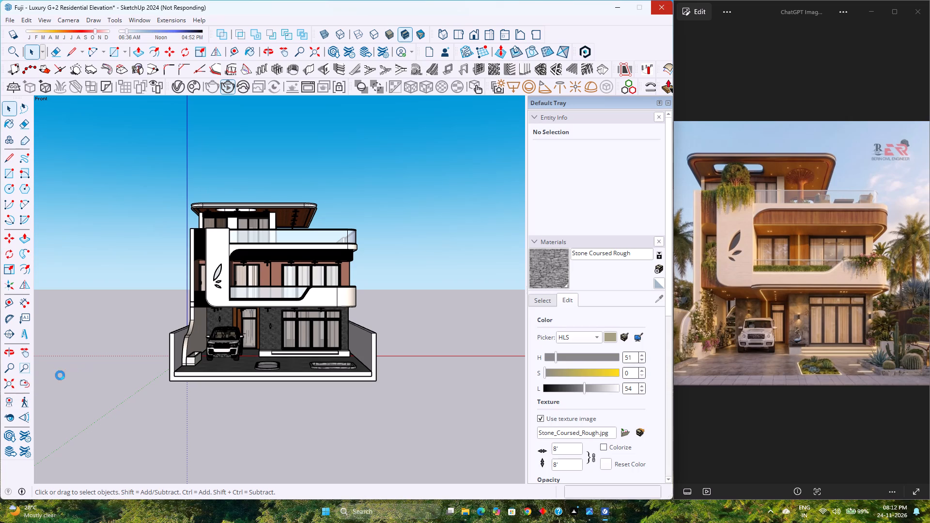
click(8, 382)
scroll(263, 343, down, 3)
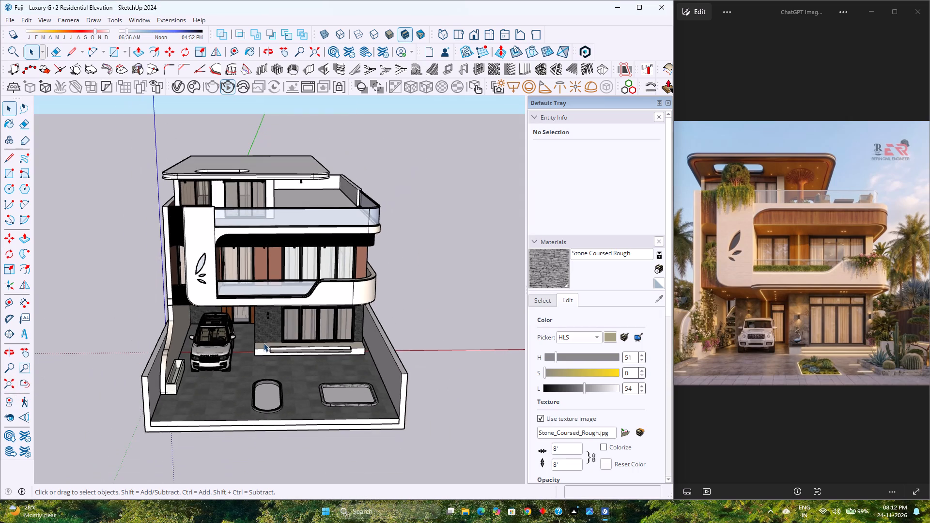
middle_drag(263, 343, 270, 302)
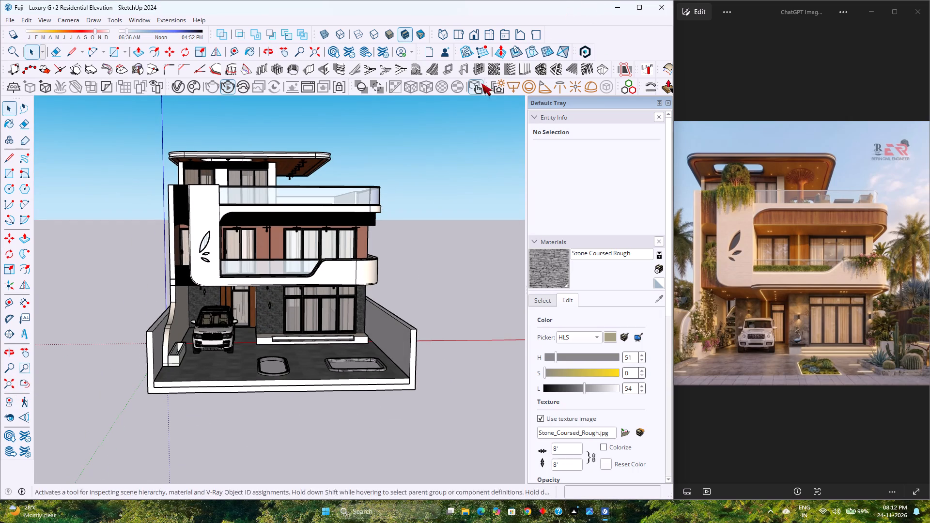
click(471, 33)
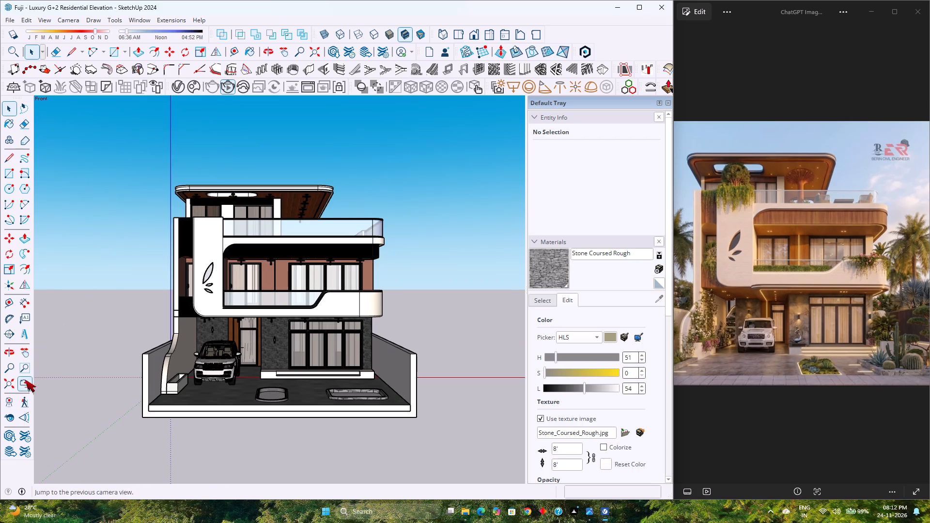
click(11, 385)
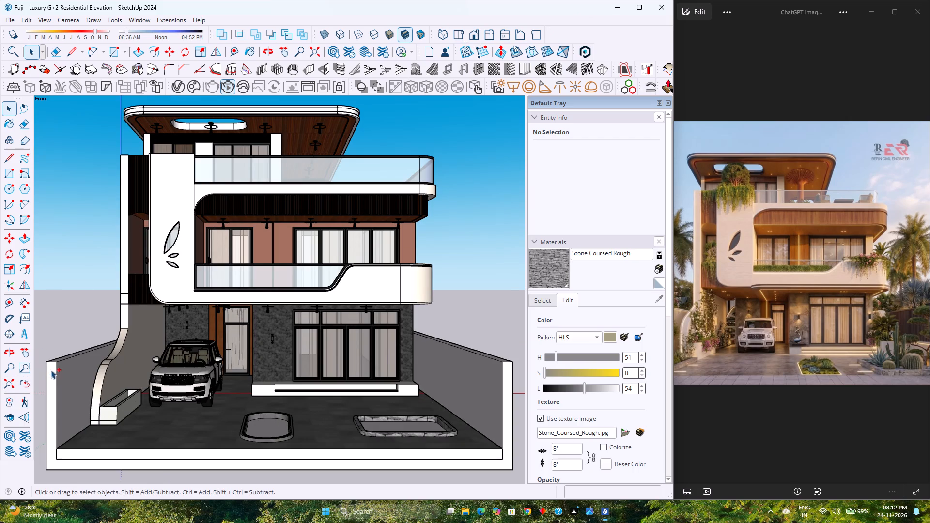
key(ctrl+s)
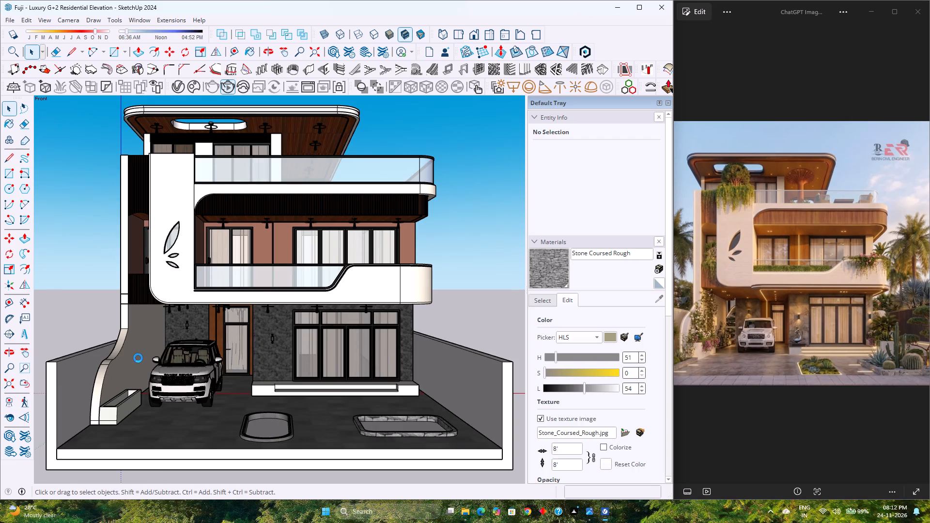
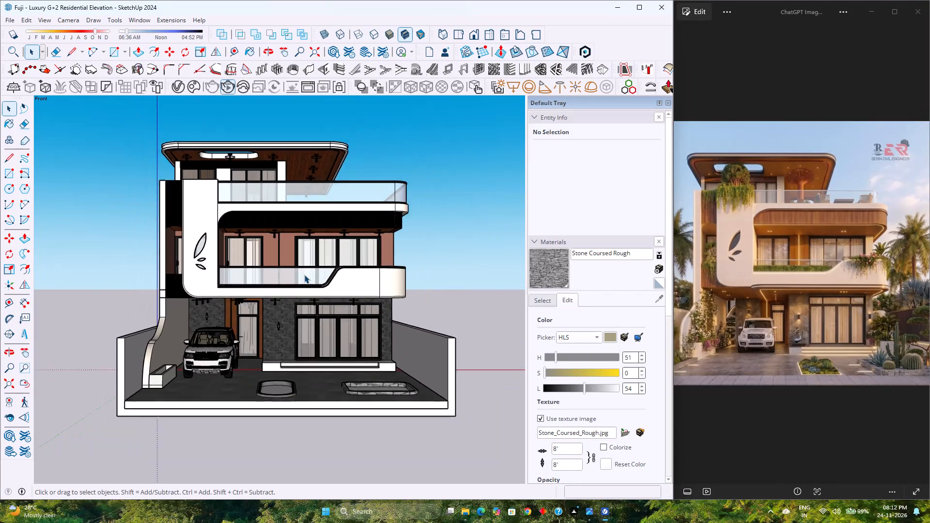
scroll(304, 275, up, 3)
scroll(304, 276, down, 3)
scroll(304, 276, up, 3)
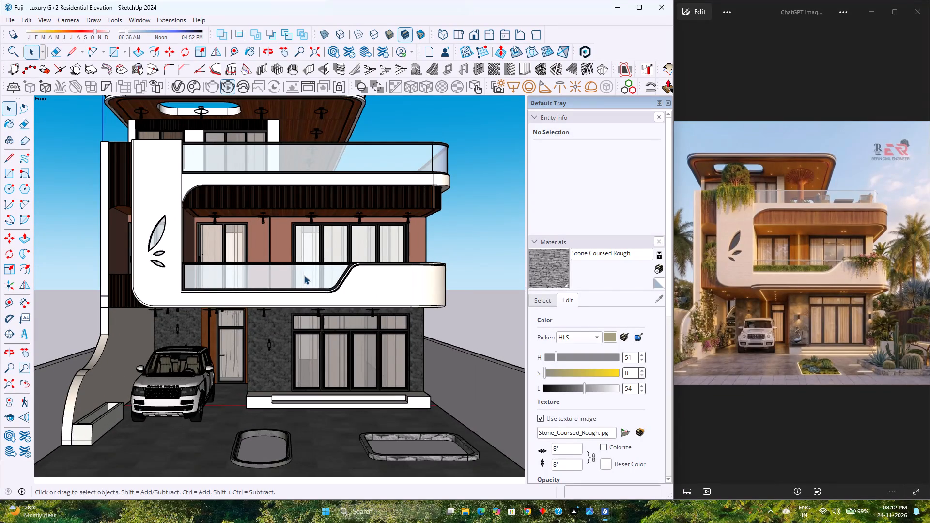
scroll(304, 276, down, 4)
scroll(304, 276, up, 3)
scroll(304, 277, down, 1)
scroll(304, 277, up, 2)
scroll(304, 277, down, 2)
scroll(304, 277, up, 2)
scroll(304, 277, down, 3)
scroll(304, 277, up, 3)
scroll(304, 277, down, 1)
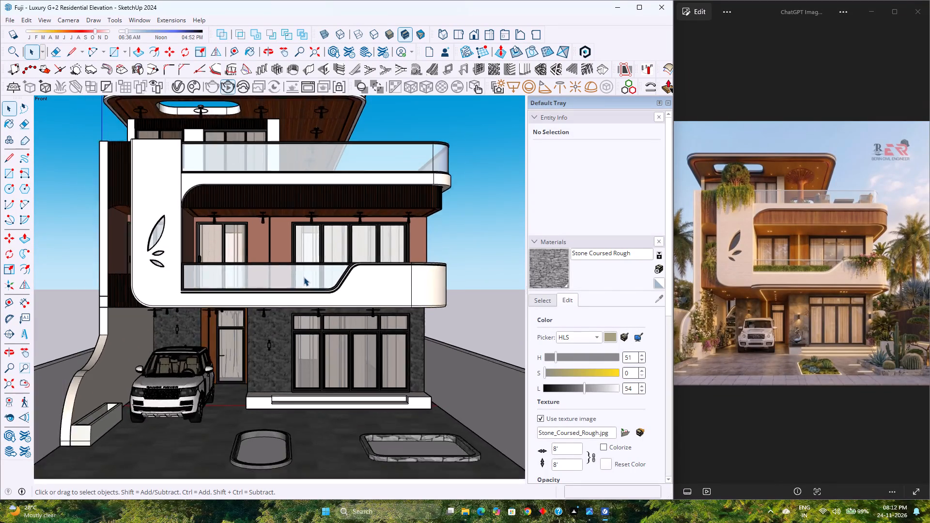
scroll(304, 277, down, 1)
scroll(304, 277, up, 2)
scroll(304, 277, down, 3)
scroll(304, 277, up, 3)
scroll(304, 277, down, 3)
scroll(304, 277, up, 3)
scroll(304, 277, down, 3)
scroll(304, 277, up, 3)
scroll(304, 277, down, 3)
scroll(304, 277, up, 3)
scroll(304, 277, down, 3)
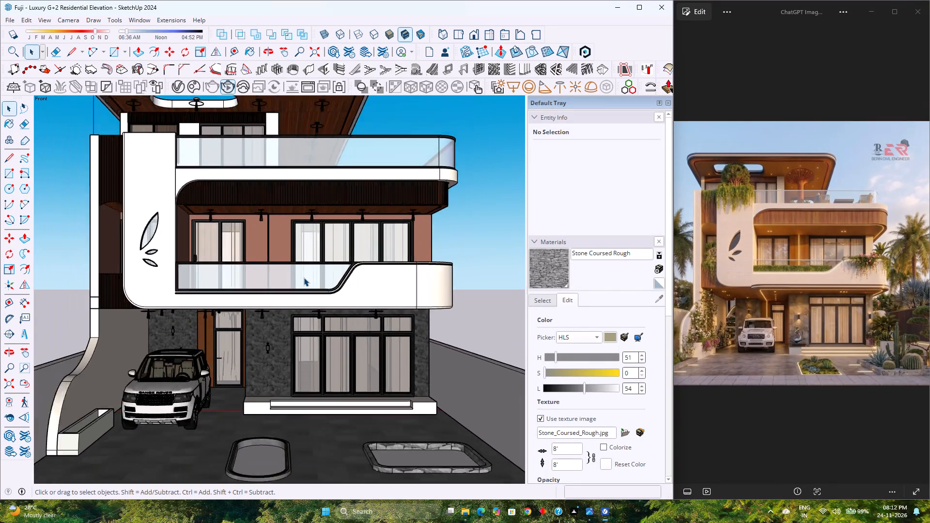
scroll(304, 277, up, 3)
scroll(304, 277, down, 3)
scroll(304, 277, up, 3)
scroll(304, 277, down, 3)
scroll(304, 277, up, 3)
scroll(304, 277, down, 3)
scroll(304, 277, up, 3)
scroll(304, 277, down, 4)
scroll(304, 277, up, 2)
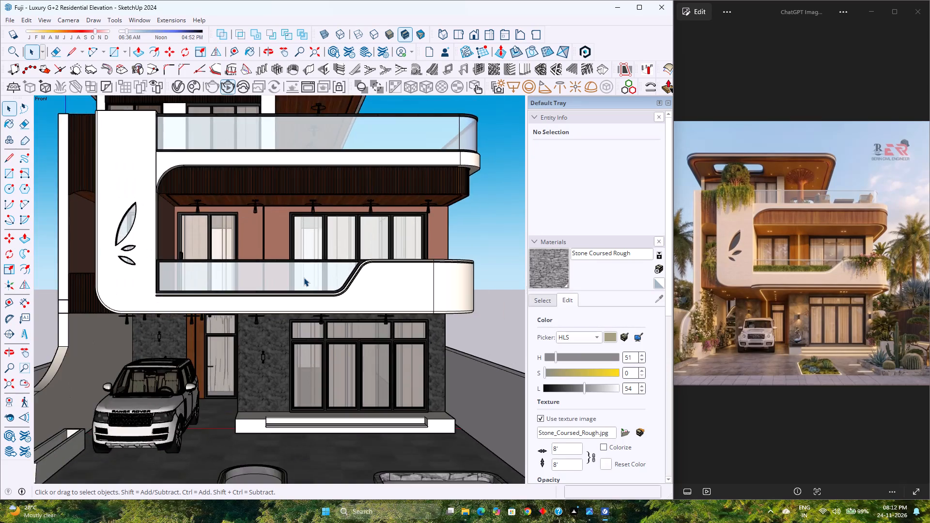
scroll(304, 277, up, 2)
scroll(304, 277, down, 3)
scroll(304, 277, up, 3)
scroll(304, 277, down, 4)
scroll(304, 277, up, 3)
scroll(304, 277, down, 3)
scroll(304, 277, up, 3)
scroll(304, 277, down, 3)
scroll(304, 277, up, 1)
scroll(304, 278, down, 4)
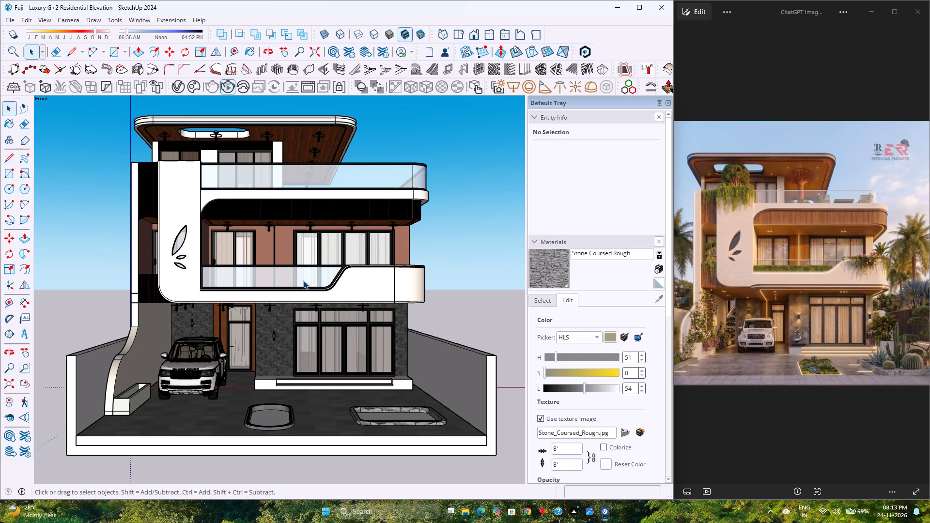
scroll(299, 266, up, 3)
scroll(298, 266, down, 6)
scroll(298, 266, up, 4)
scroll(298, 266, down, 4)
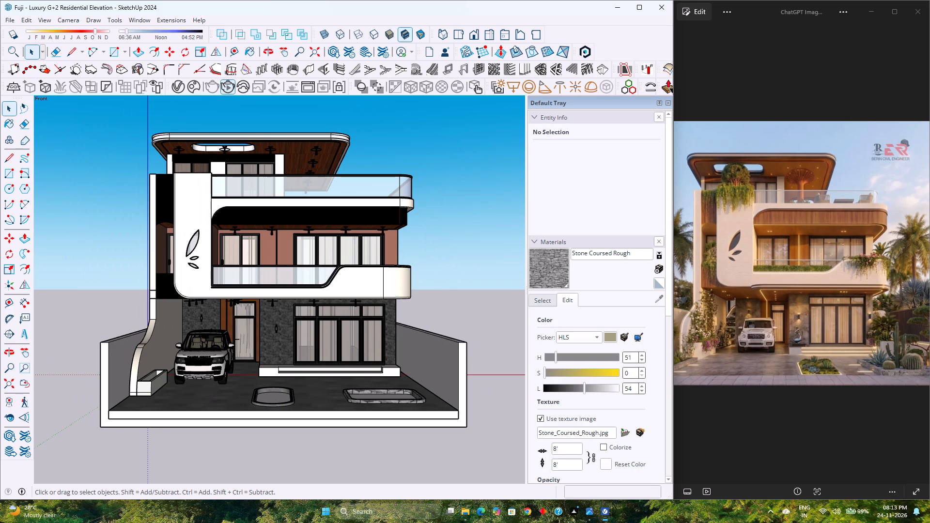
Fit the whole house in the front view to the model extents.
click(11, 388)
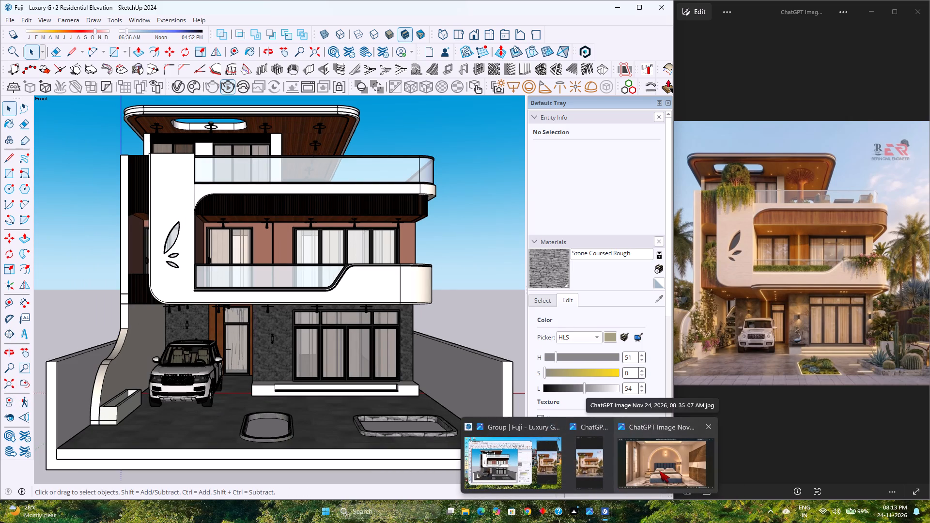
Close the unused bedroom image window.
click(705, 424)
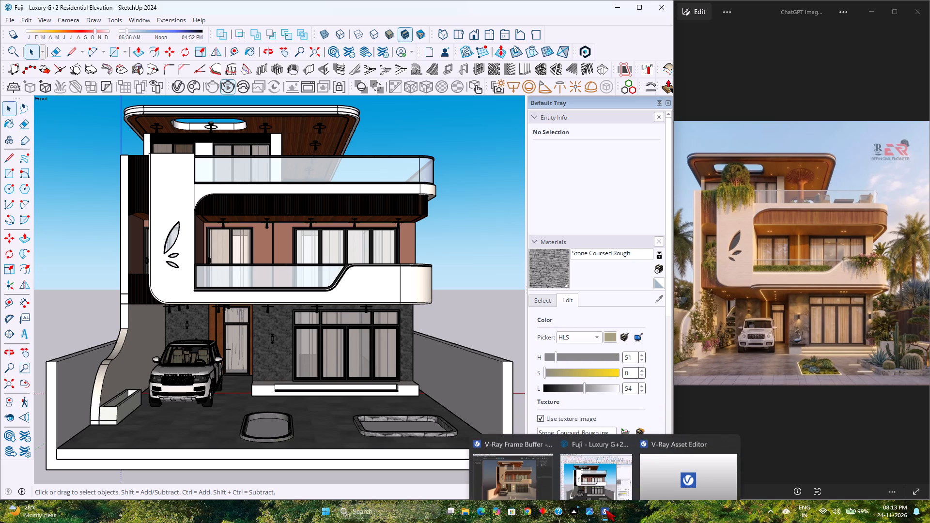
Switch to the V-Ray Frame Buffer and examine the rendered facade, especially the ground-floor stone walls, entrance and wall lights.
click(538, 475)
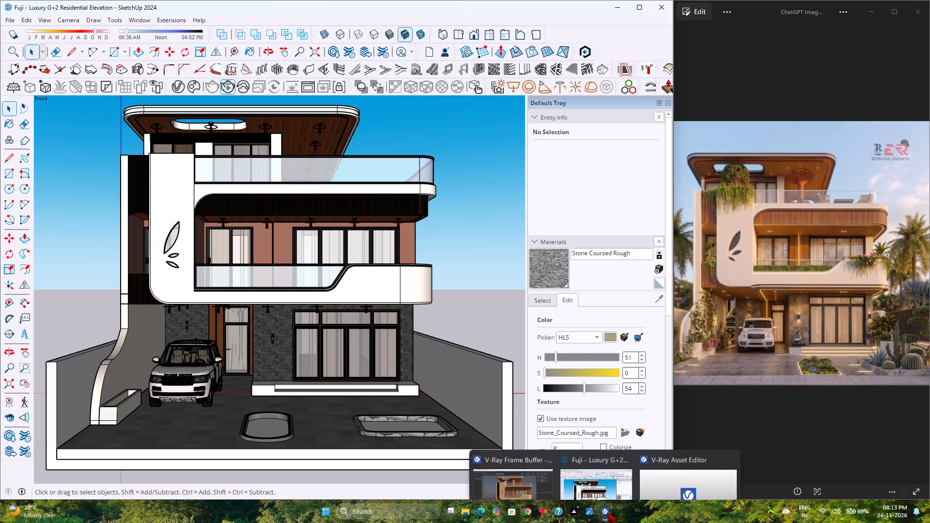
click(537, 477)
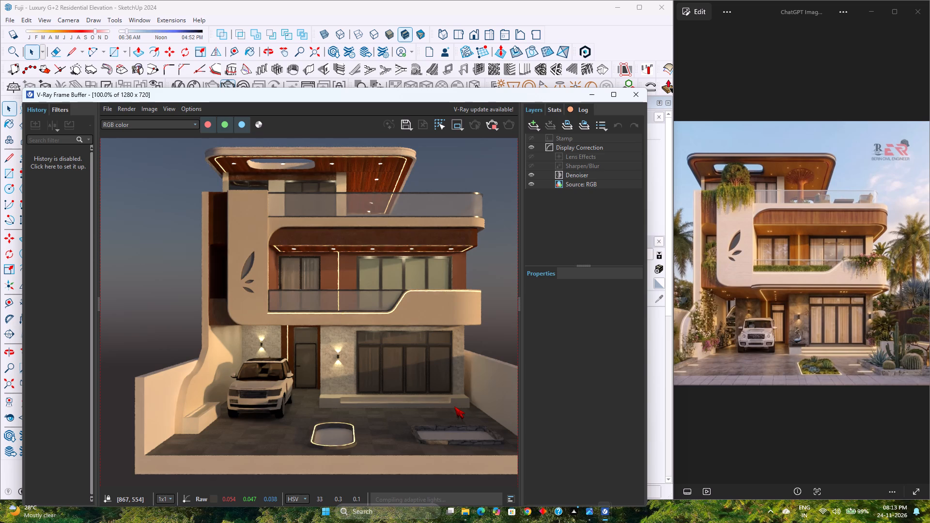
scroll(301, 351, down, 4)
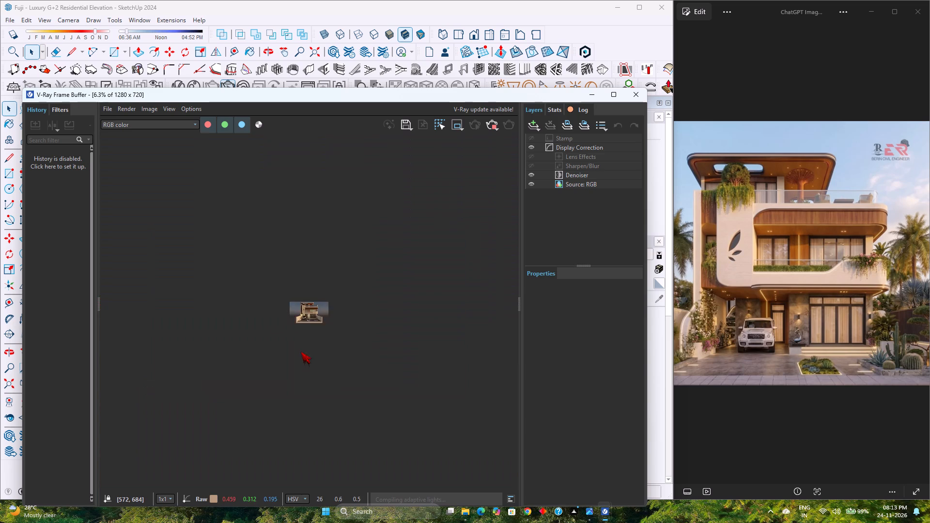
scroll(301, 352, up, 4)
middle_drag(299, 352, 300, 343)
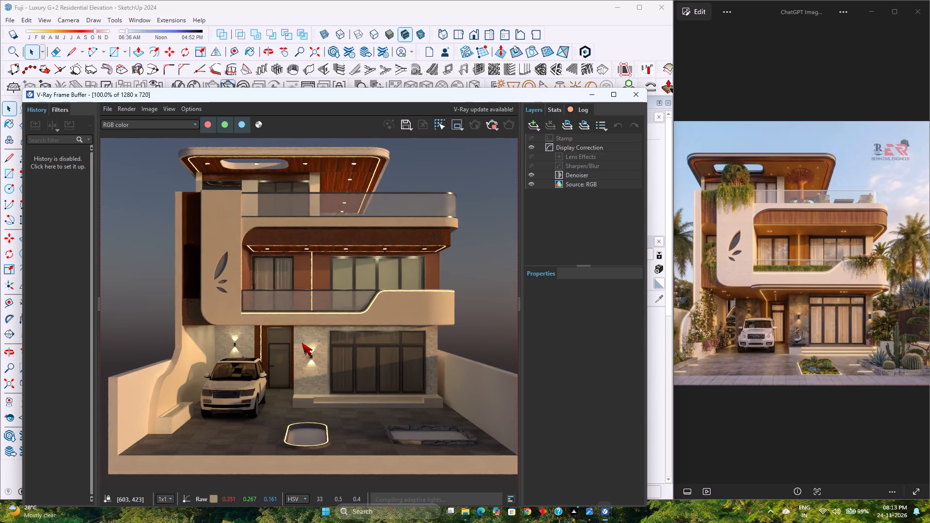
scroll(344, 350, down, 2)
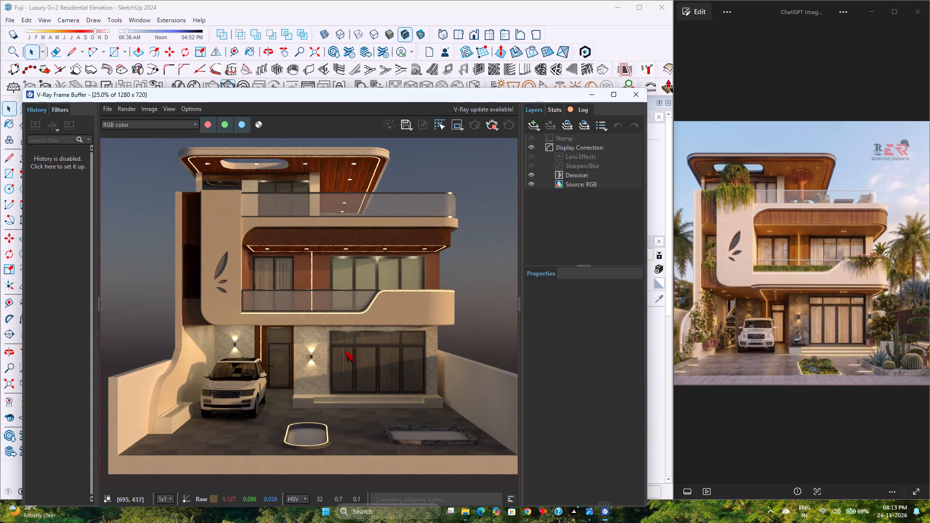
scroll(344, 350, up, 2)
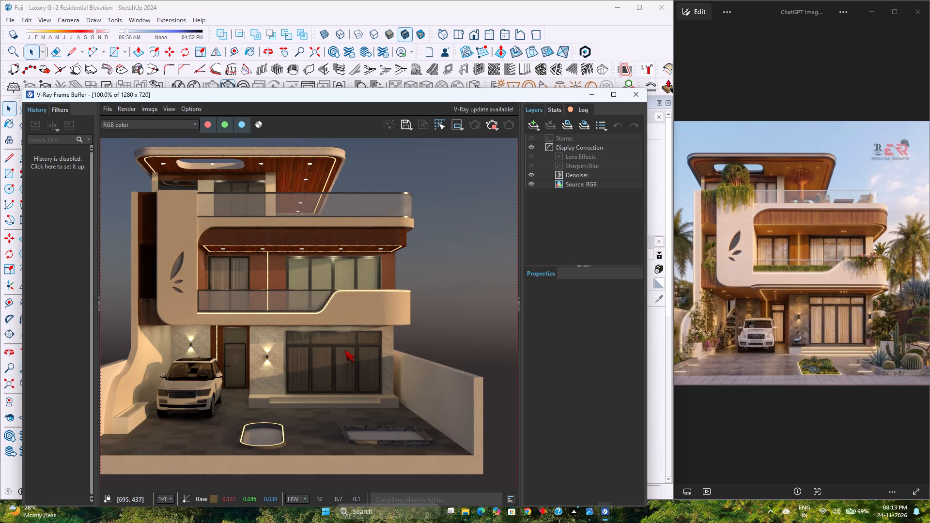
scroll(344, 350, down, 2)
scroll(344, 350, up, 4)
scroll(344, 350, down, 3)
scroll(344, 350, up, 1)
scroll(212, 354, up, 3)
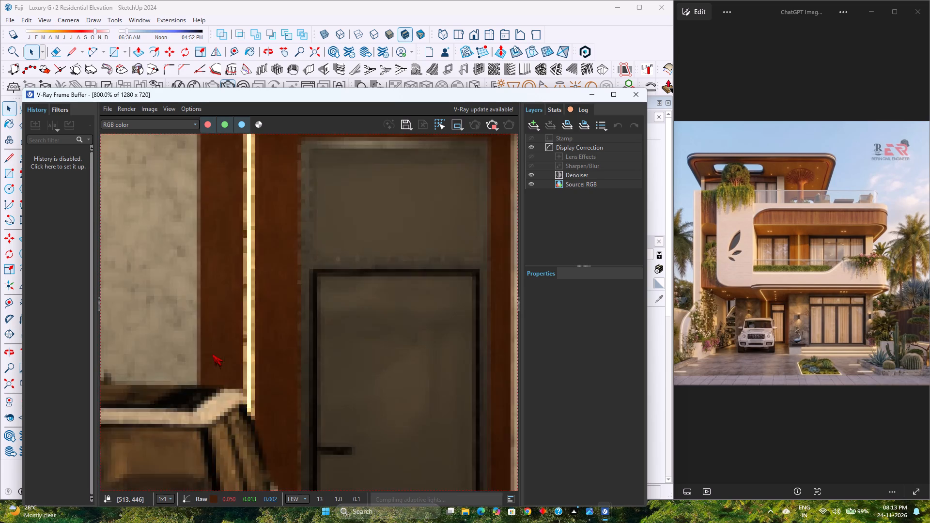
scroll(212, 354, up, 1)
scroll(222, 354, down, 4)
scroll(273, 359, up, 4)
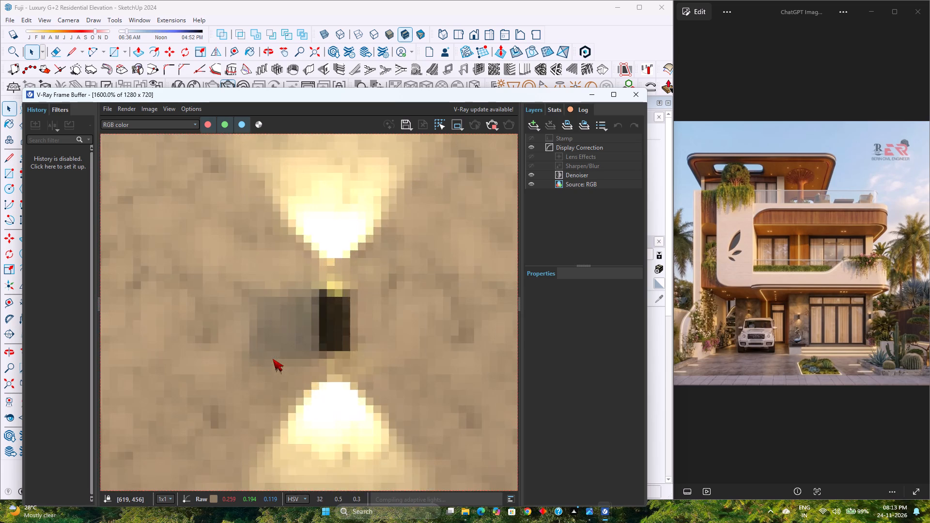
scroll(273, 360, down, 3)
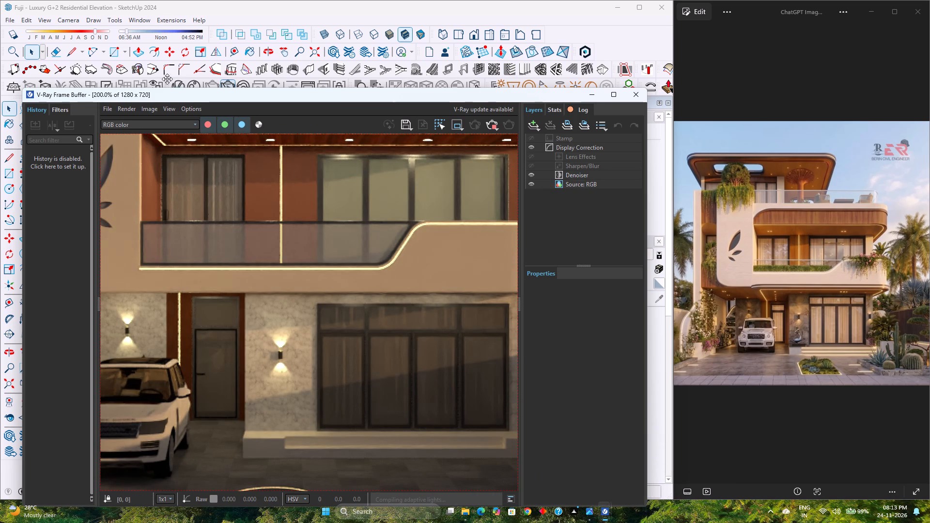
Check Stone Coursed Rough in the V-Ray Asset Editor and return to the SketchUp model.
click(178, 85)
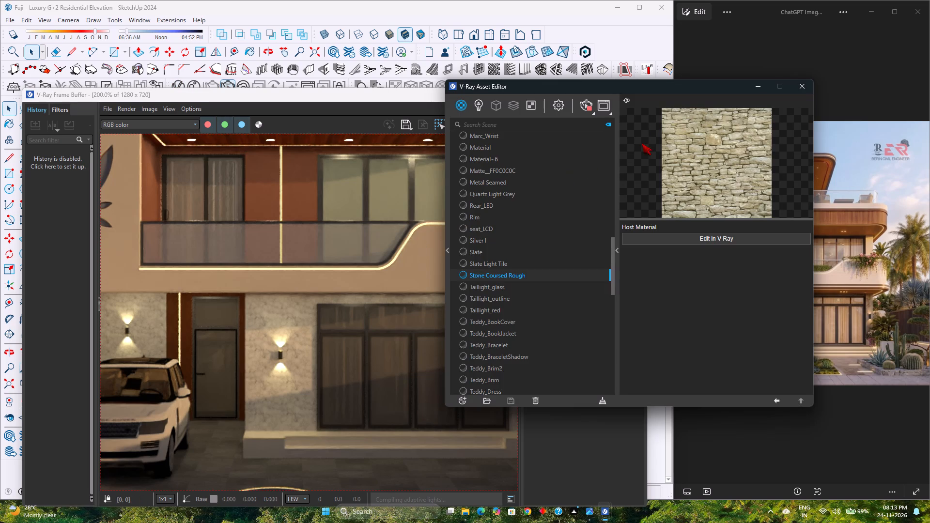
click(755, 91)
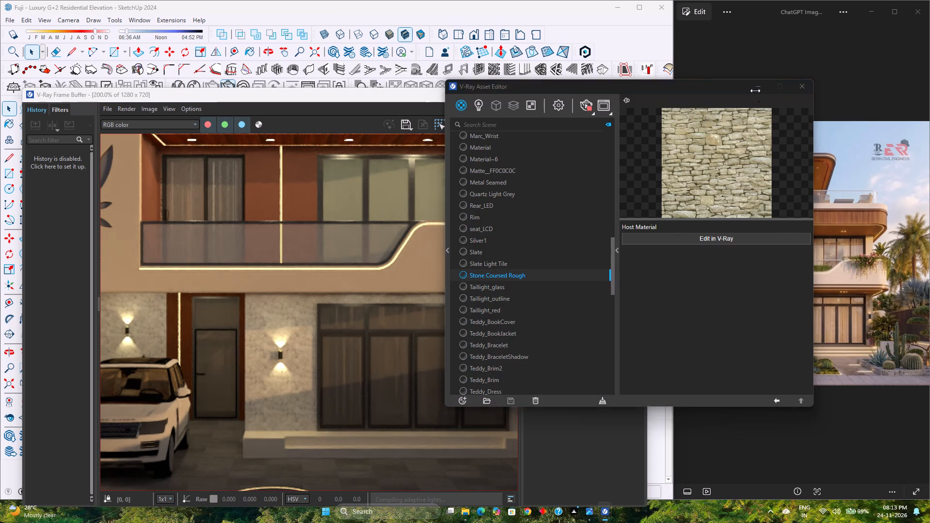
click(626, 41)
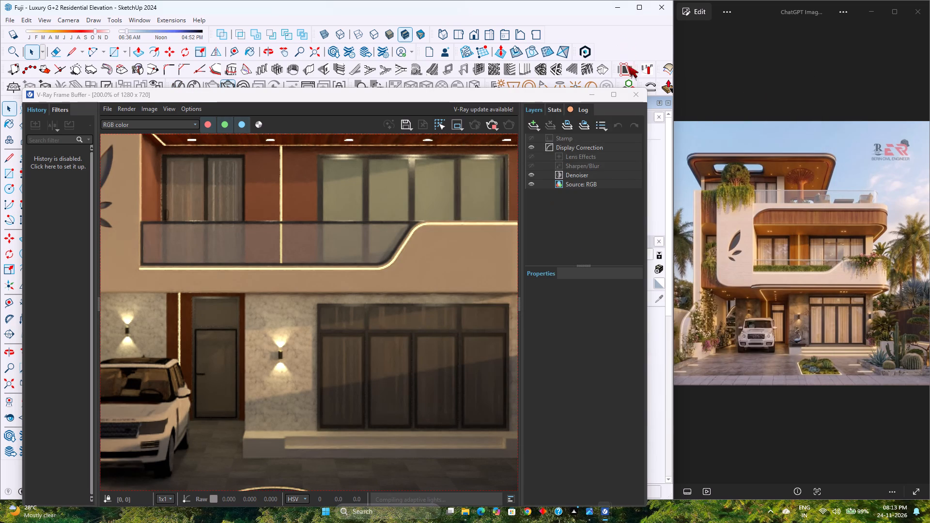
click(589, 101)
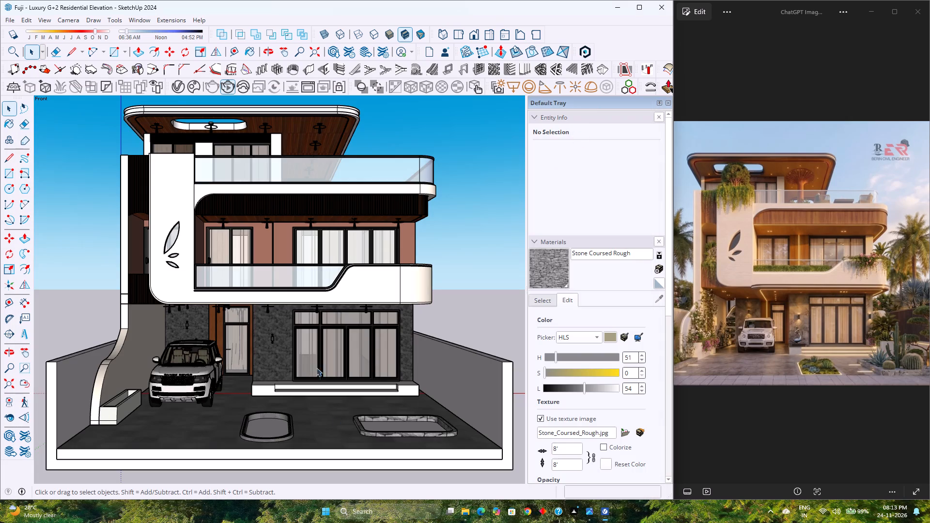
Enter the ground-floor wall's nested groups and select the dark stone front face together with its bounding edges.
double_click(276, 357)
scroll(276, 357, up, 3)
double_click(276, 357)
scroll(276, 357, up, 1)
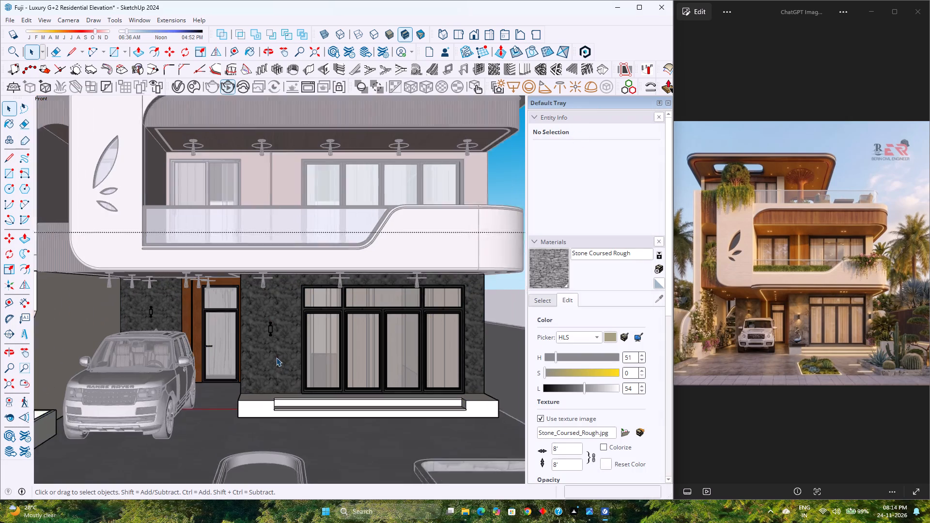
scroll(276, 357, up, 1)
double_click(276, 357)
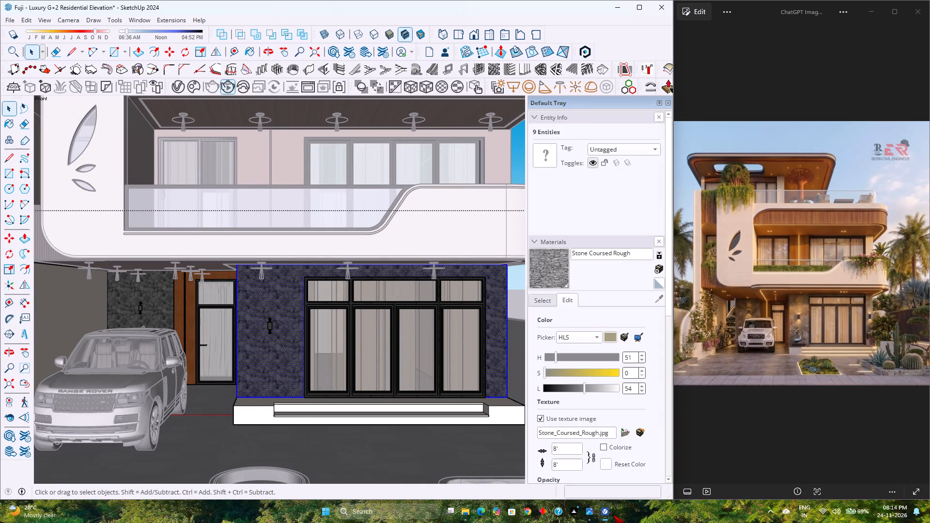
Compare the ground-floor stone wall in the V-Ray render with the Asset Editor's material preview and return to the model.
click(554, 477)
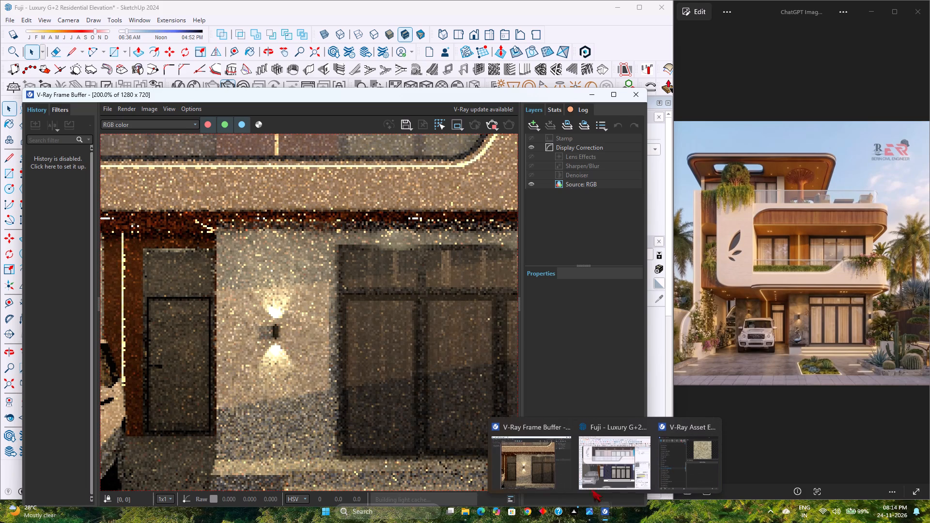
click(677, 471)
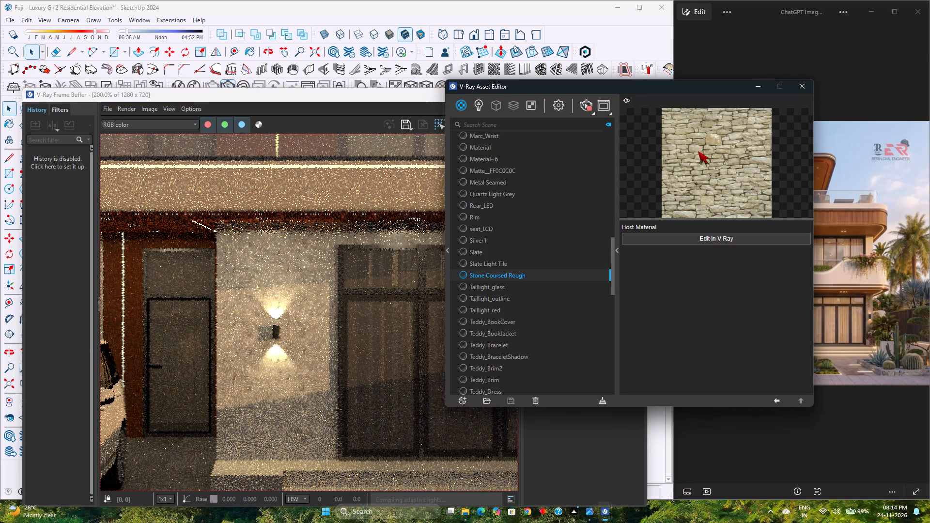
click(752, 91)
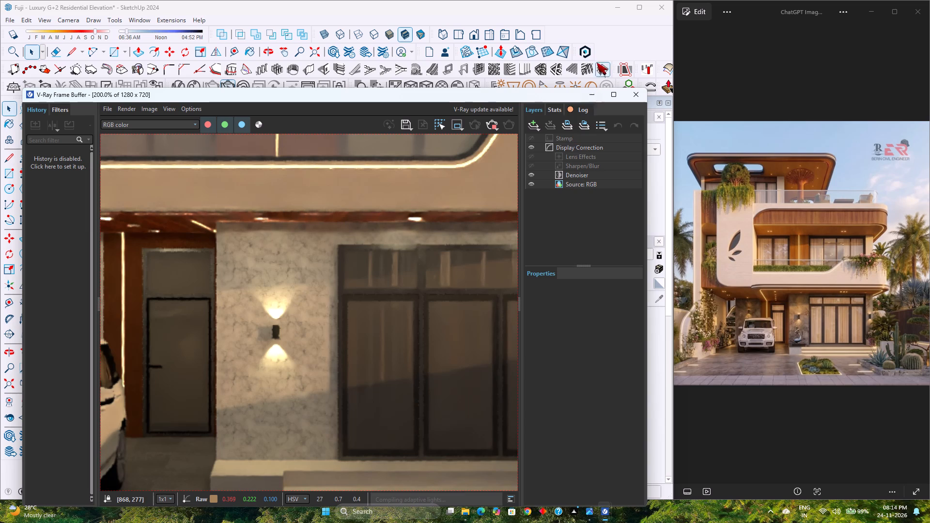
click(587, 29)
click(559, 11)
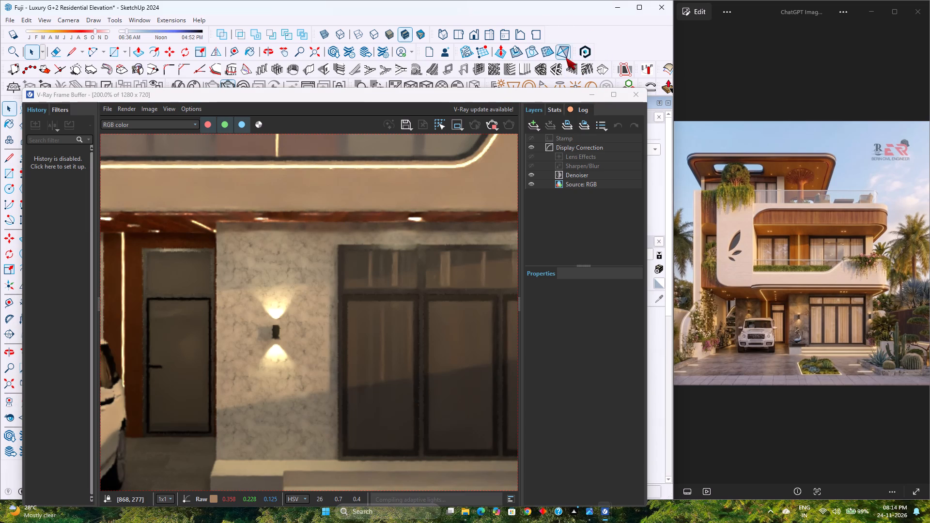
click(592, 97)
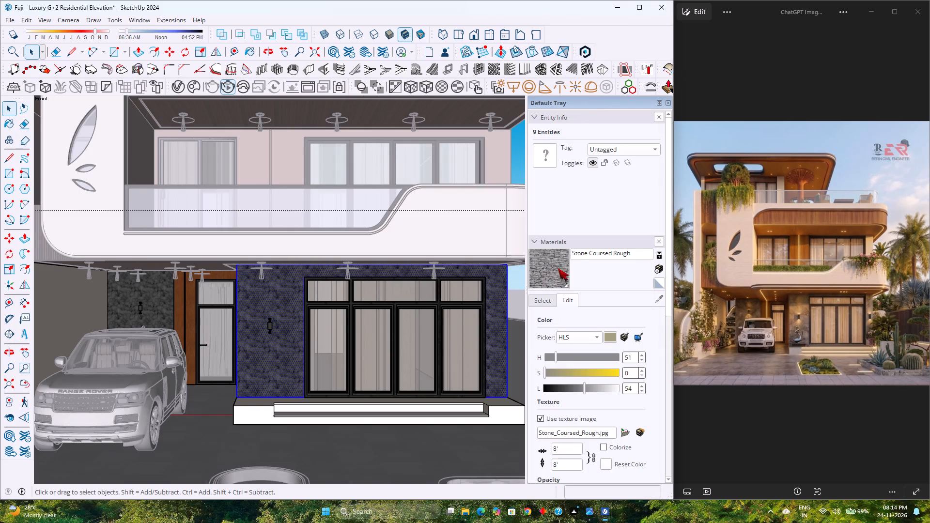
Select the stone face beside the ground-floor windows and darken its Carrera Marble paint to HLS lightness 17.
scroll(559, 268, up, 3)
scroll(618, 164, up, 2)
scroll(558, 266, up, 3)
click(576, 191)
click(269, 357)
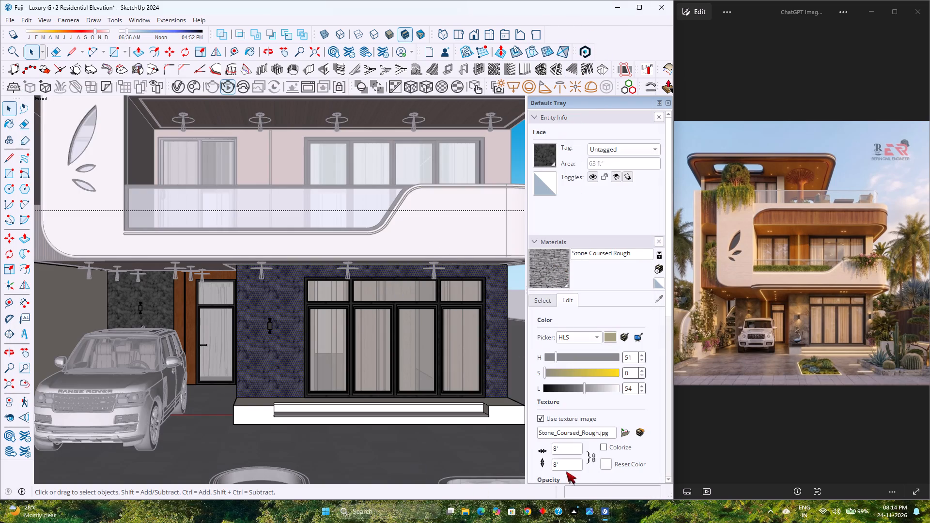
click(694, 467)
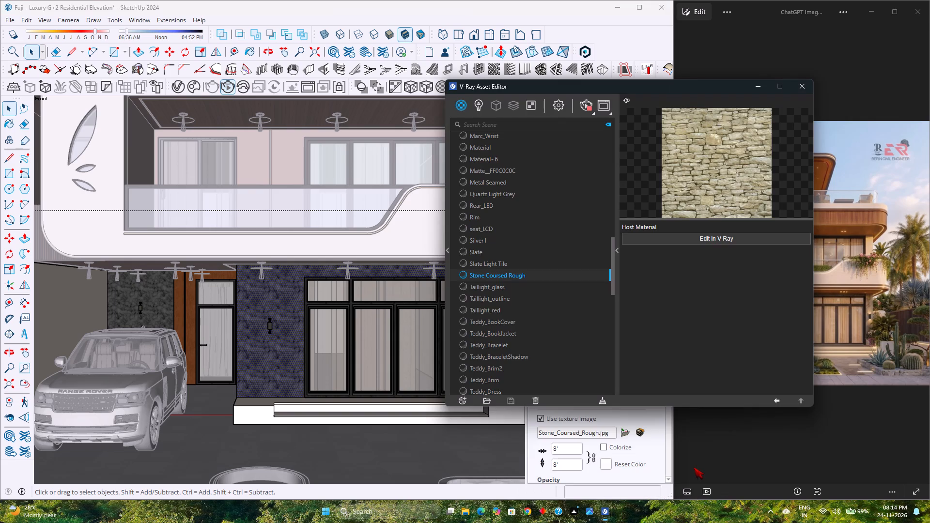
click(752, 92)
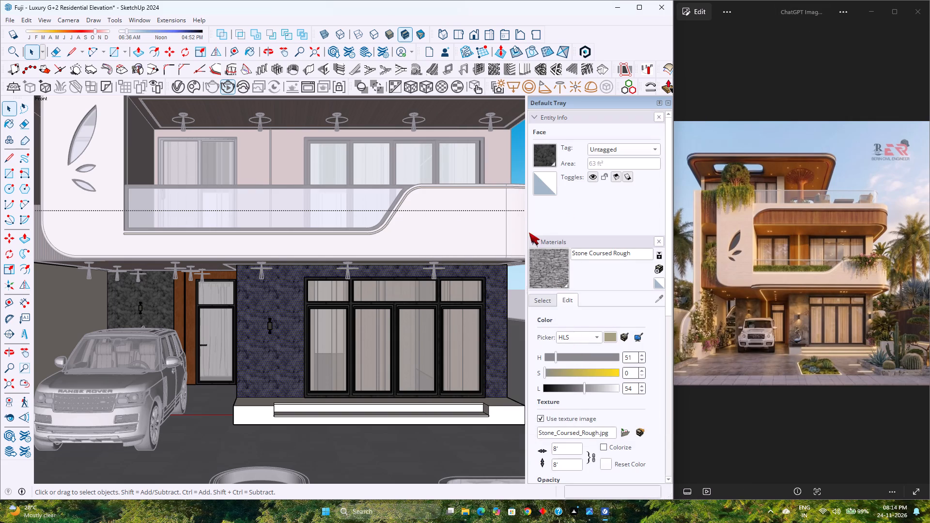
click(549, 156)
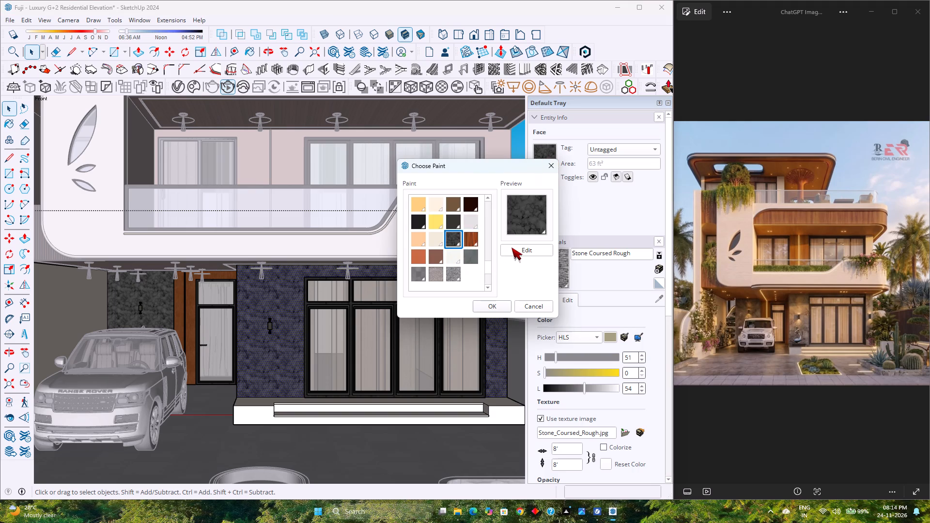
click(511, 247)
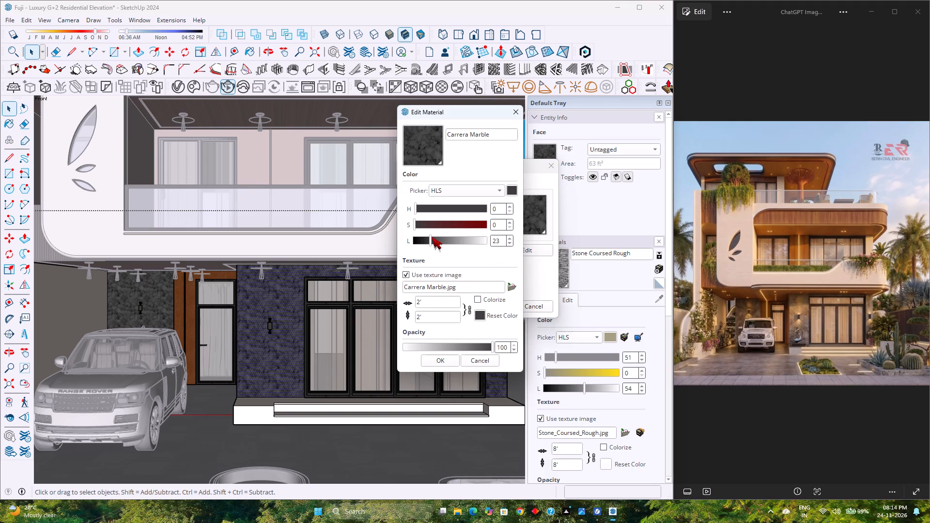
drag(431, 237, 426, 239)
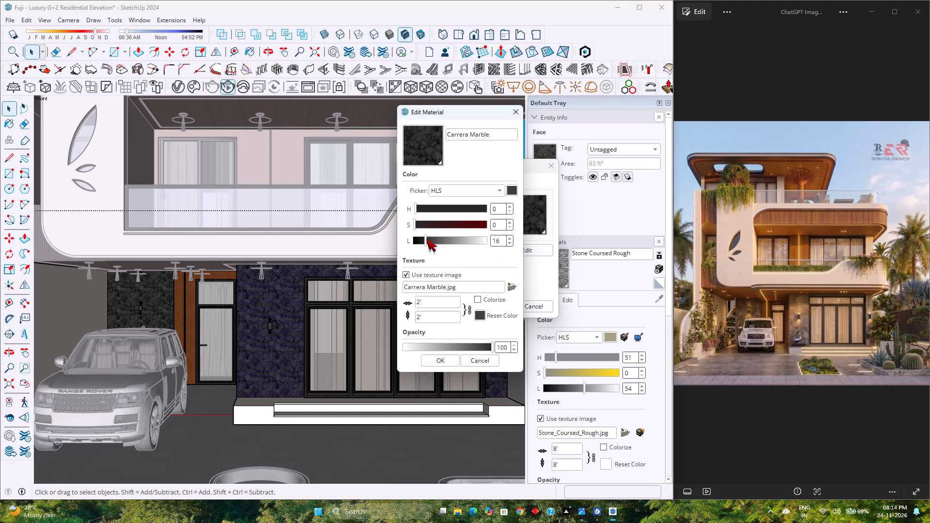
drag(426, 239, 427, 242)
click(448, 363)
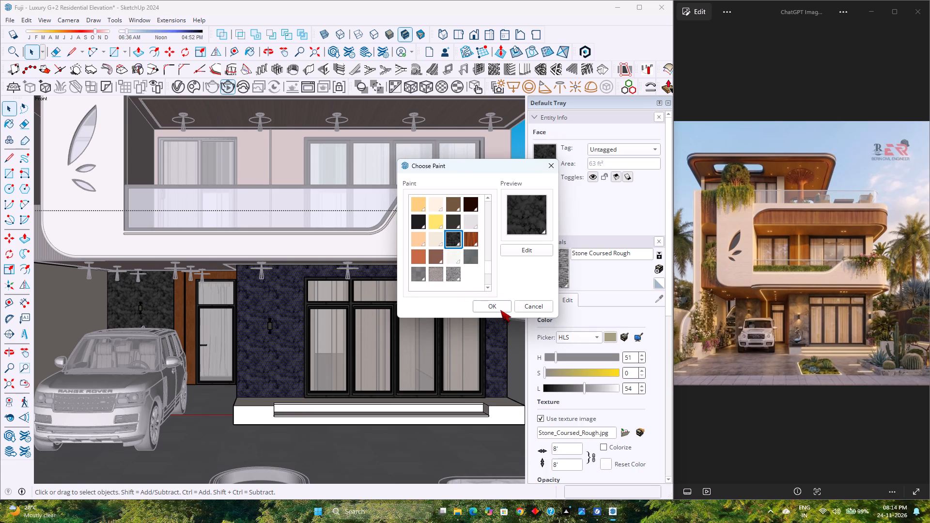
click(500, 310)
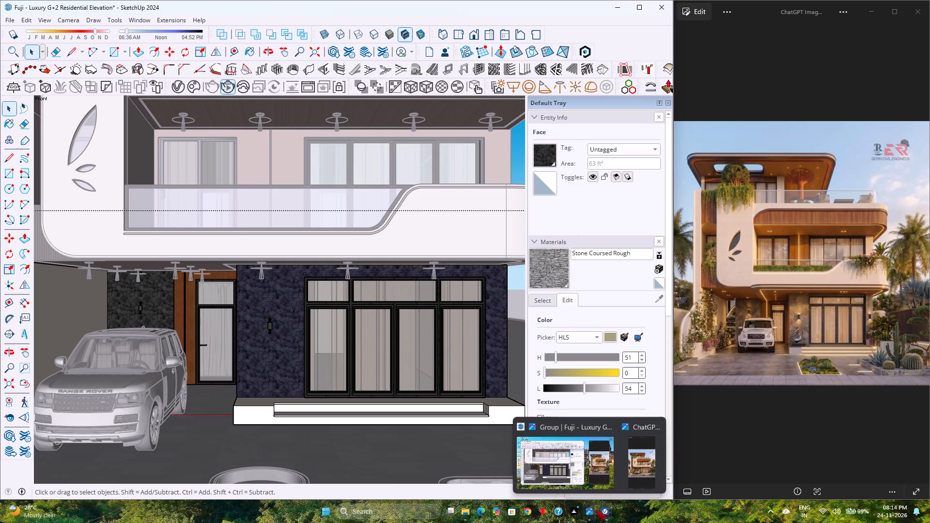
Examine the whole facade in the V-Ray Frame Buffer, especially the ground-floor stone wall, and return to the model.
click(563, 467)
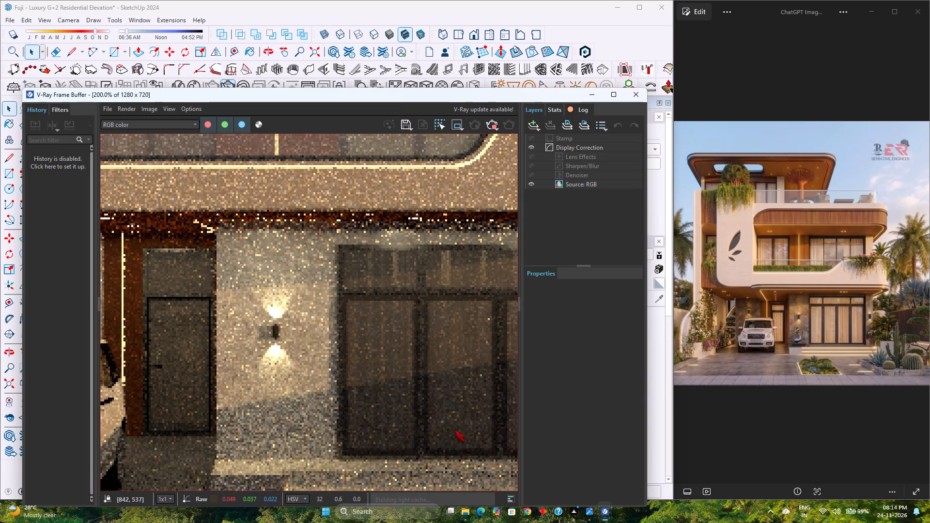
scroll(381, 403, down, 3)
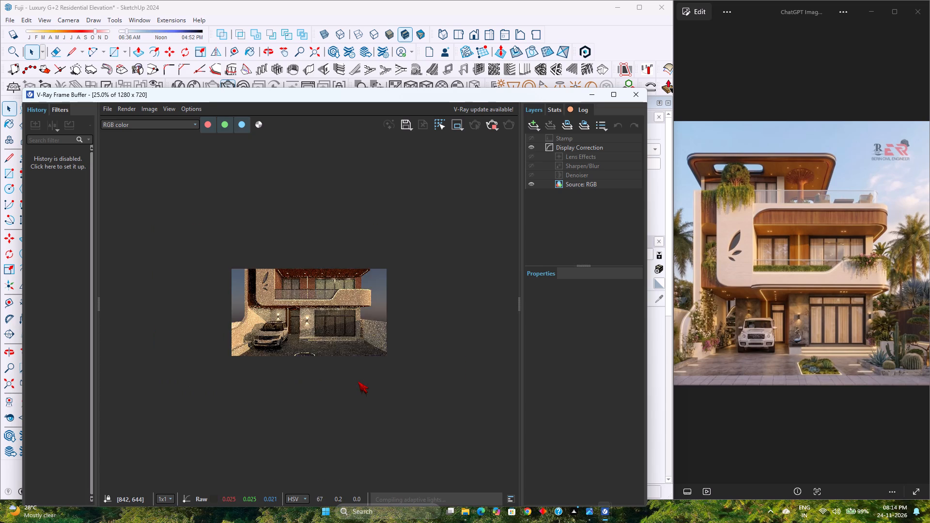
scroll(358, 381, up, 1)
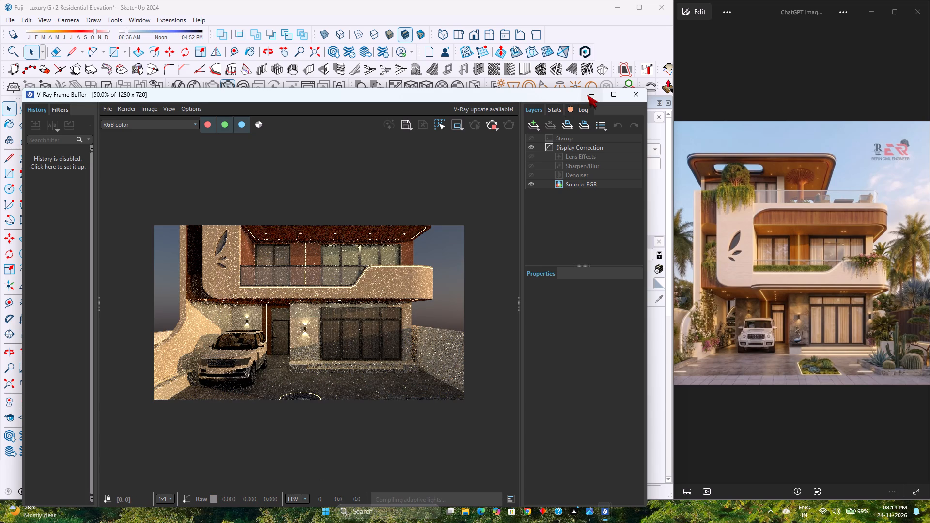
click(587, 95)
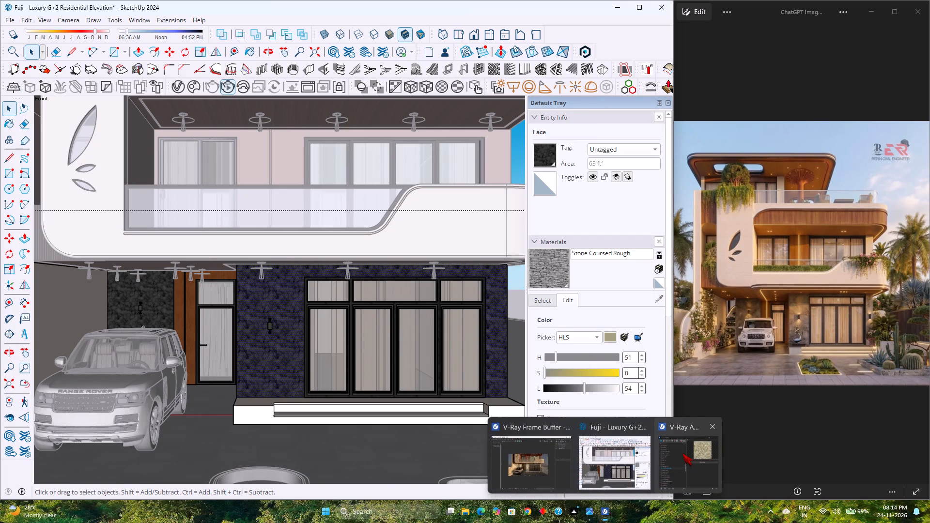
Look through the V-Ray Asset Editor's scene materials for the ground-floor wall's material, including the False ceiling Light settings.
click(682, 453)
click(520, 288)
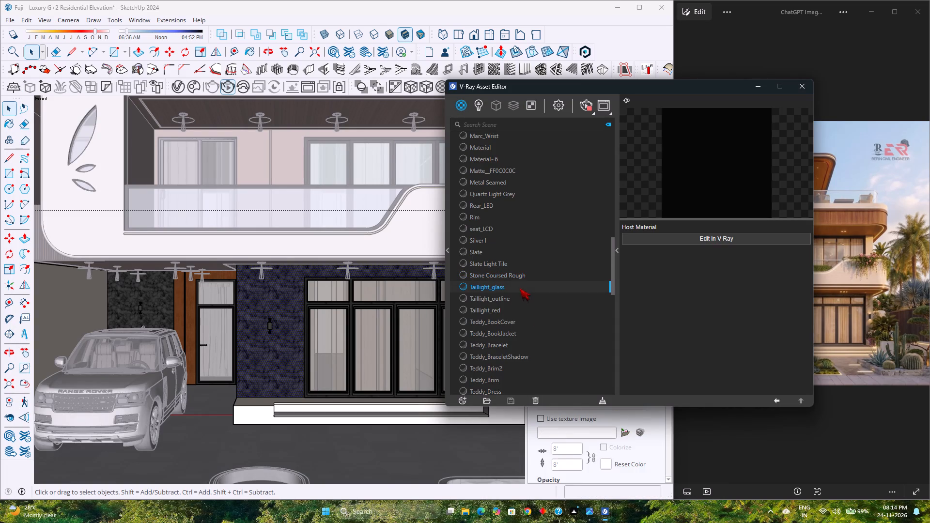
click(515, 301)
click(504, 313)
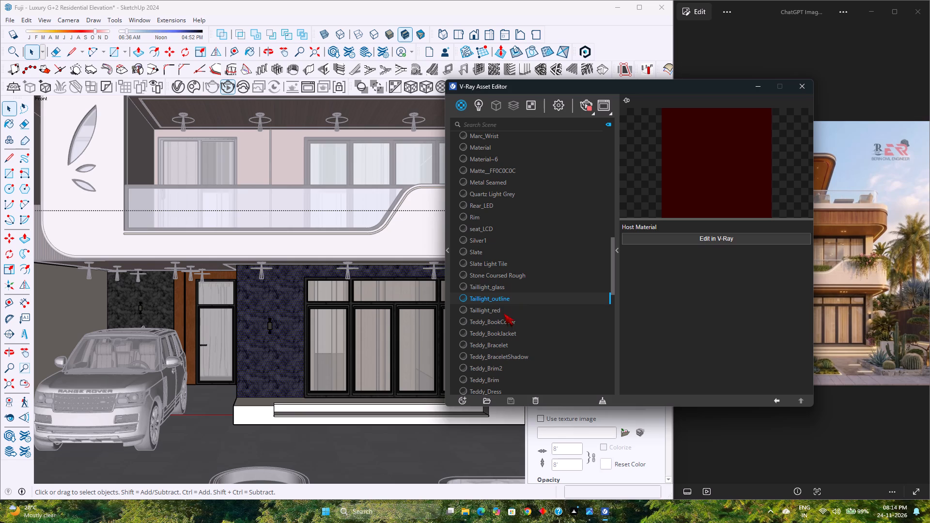
scroll(504, 325, down, 3)
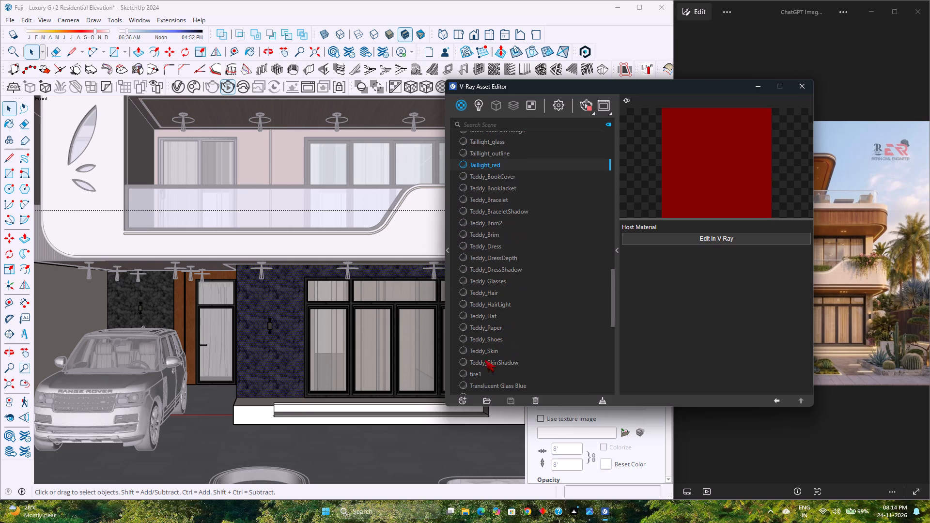
scroll(484, 362, down, 5)
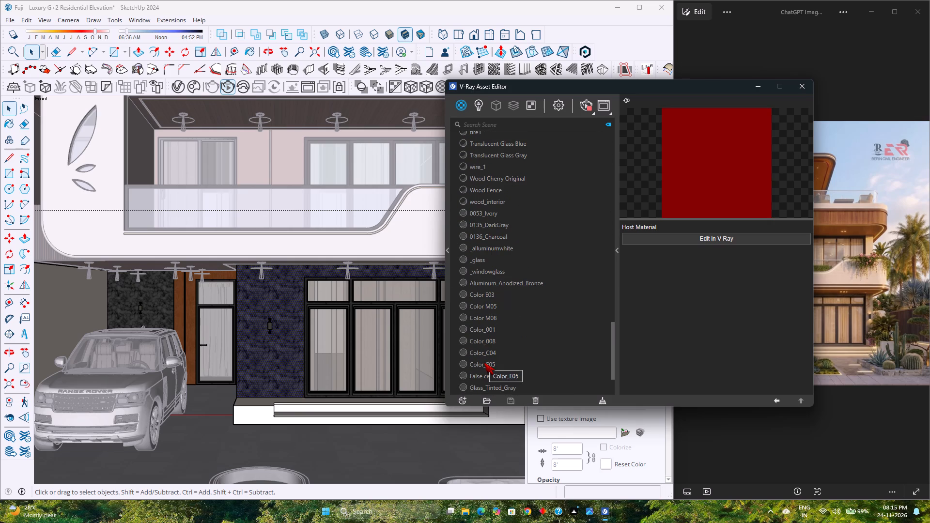
scroll(493, 332, down, 2)
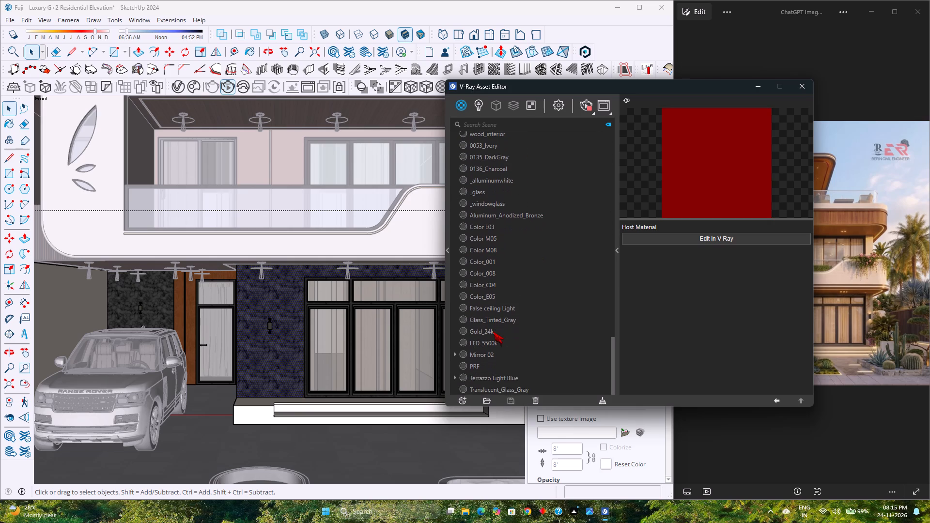
scroll(493, 332, down, 4)
click(496, 323)
click(502, 312)
scroll(502, 312, up, 3)
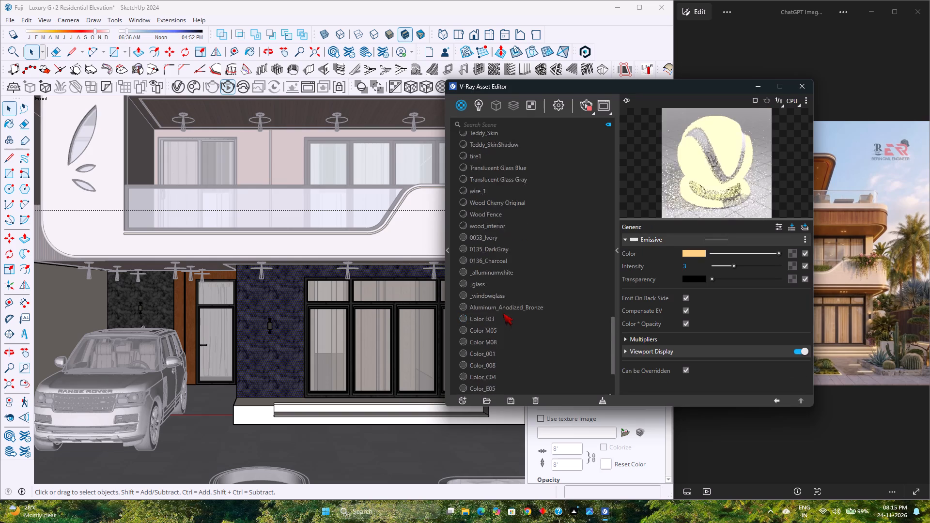
scroll(503, 313, up, 17)
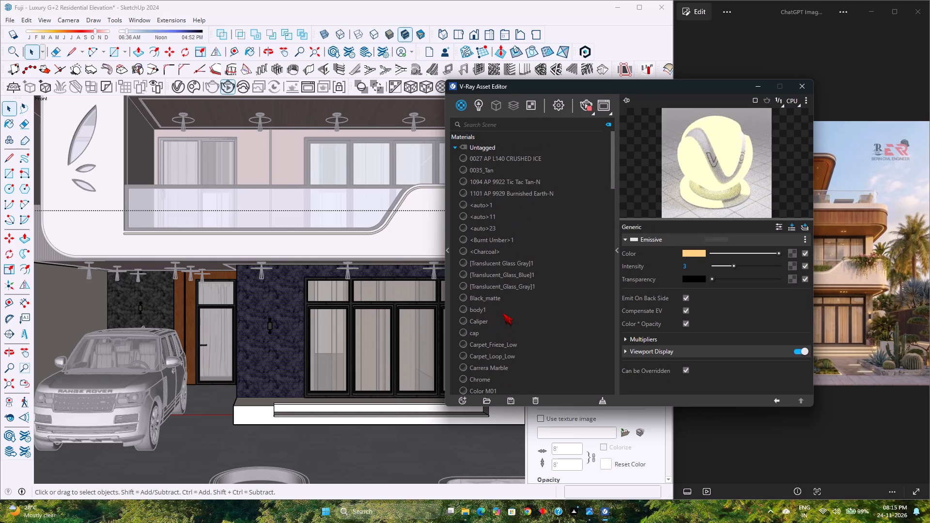
scroll(503, 313, up, 3)
Find Carrera Marble among the scene materials and convert it from a host material to an editable V-Ray material.
click(517, 160)
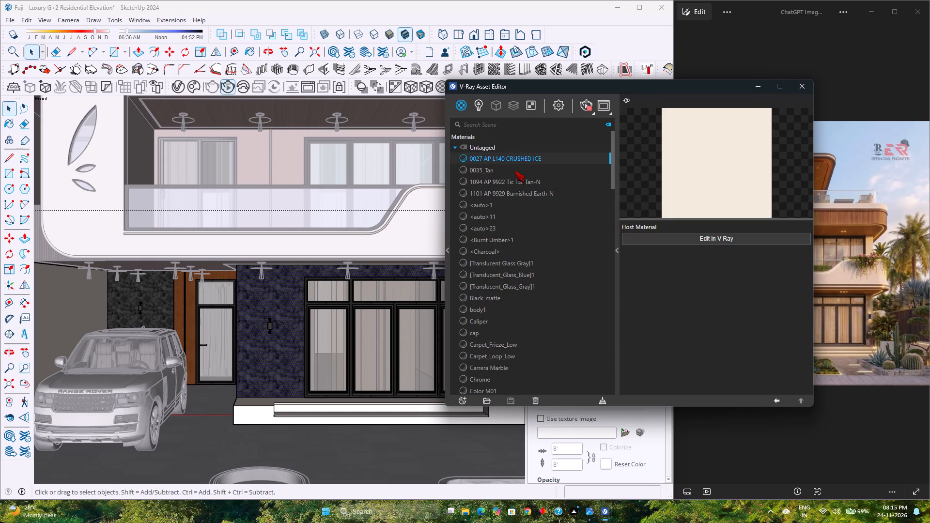
click(515, 170)
click(516, 180)
click(517, 186)
click(519, 194)
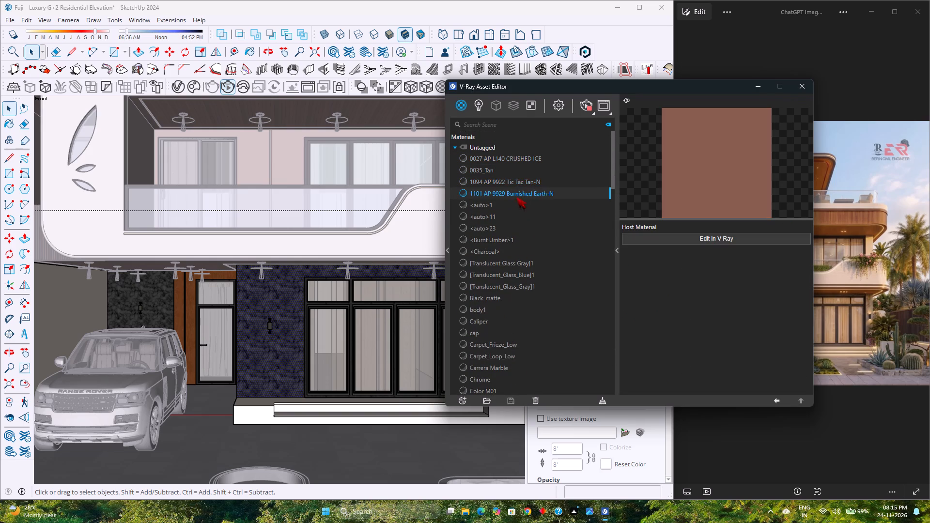
click(506, 209)
click(504, 219)
click(504, 228)
click(505, 239)
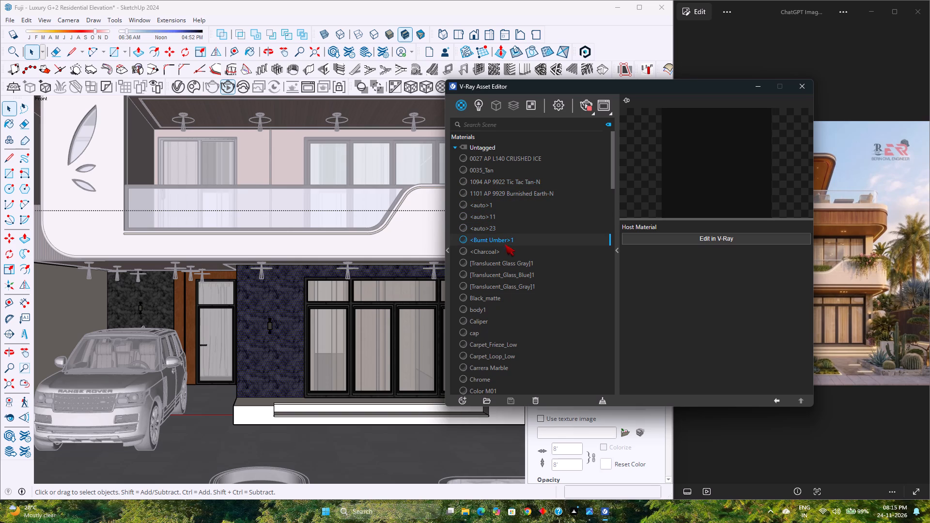
click(505, 255)
click(505, 264)
click(506, 277)
click(506, 281)
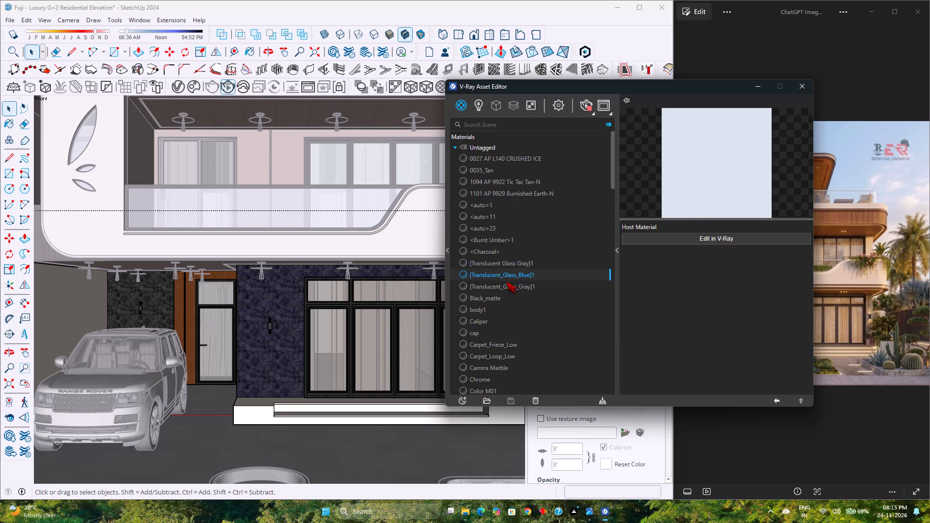
click(505, 301)
scroll(504, 313, down, 1)
click(503, 305)
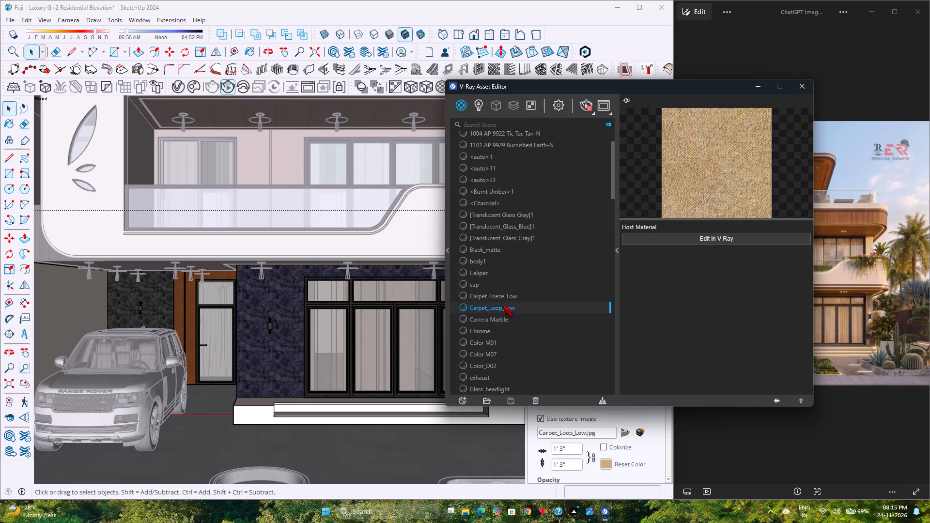
click(503, 314)
scroll(503, 314, down, 3)
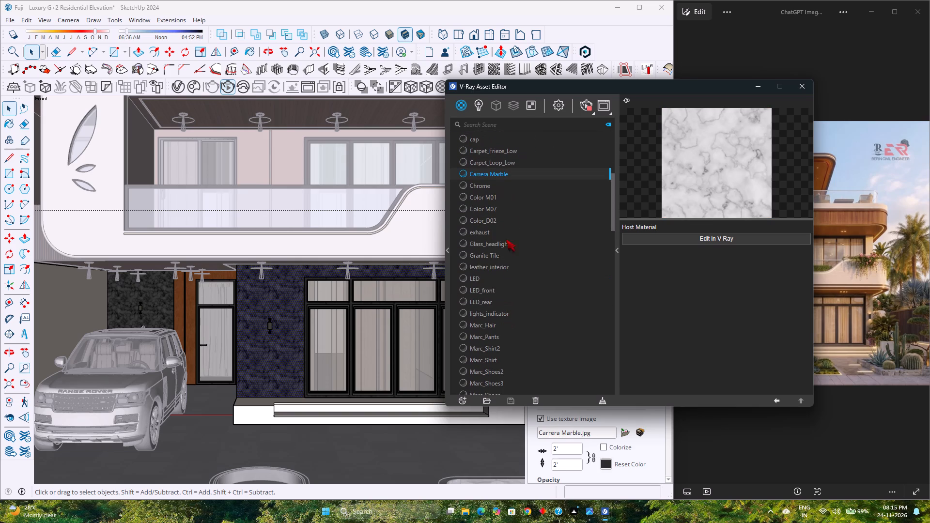
click(661, 238)
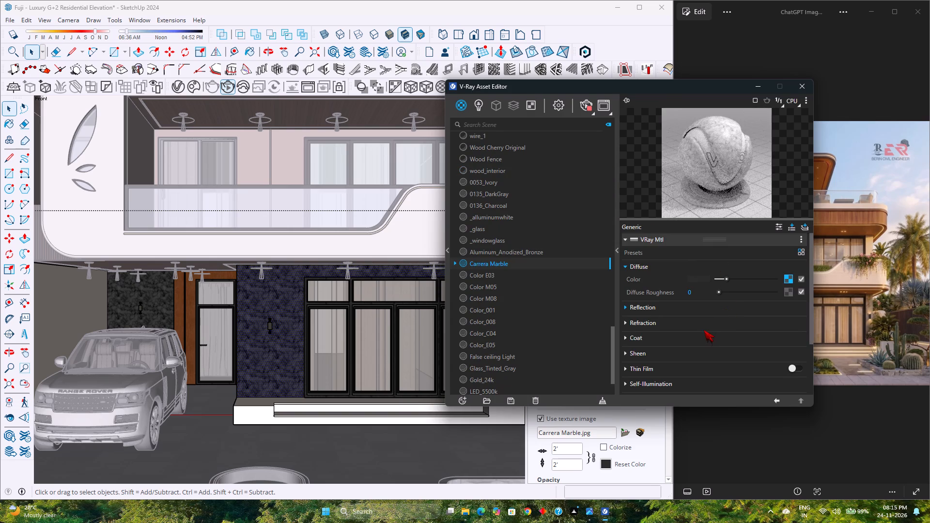
Toggle Viewport Display on and off for the Carrera Marble V-Ray material, leaving it off.
scroll(704, 330, down, 2)
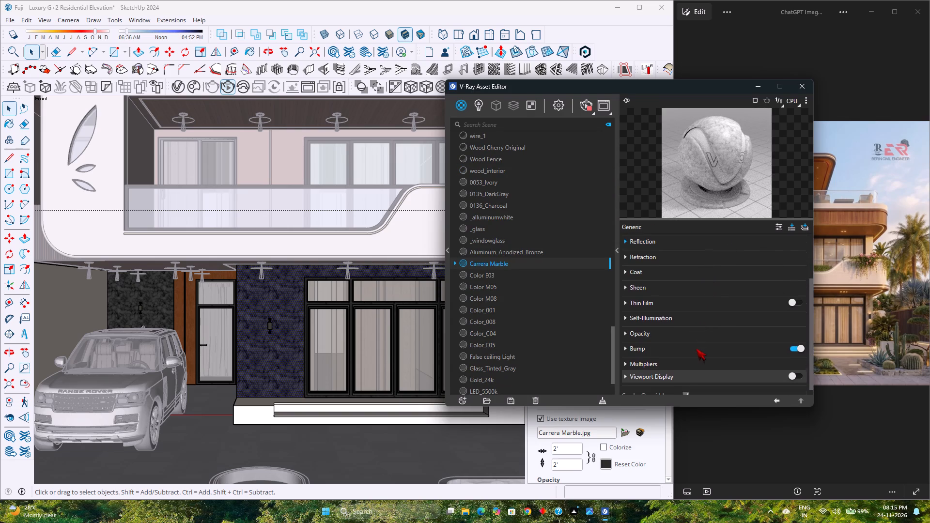
click(796, 369)
click(796, 366)
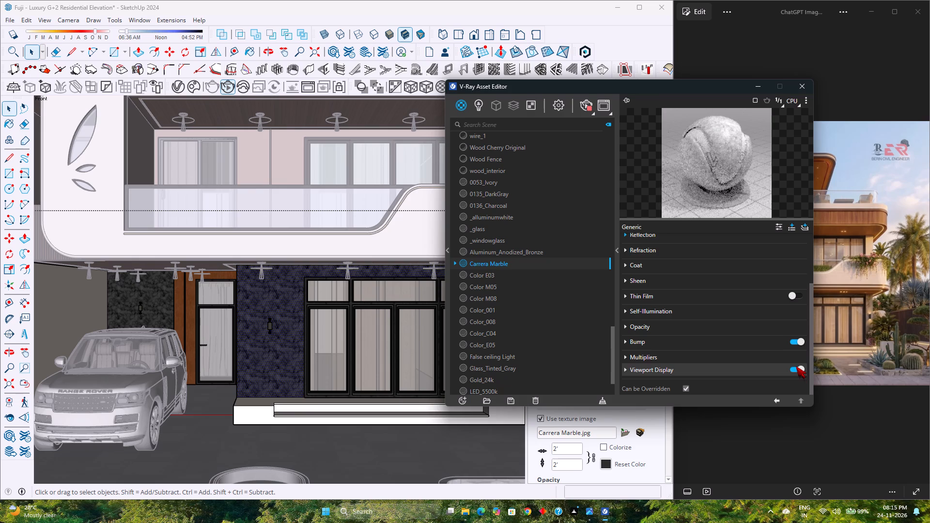
click(796, 366)
click(796, 366)
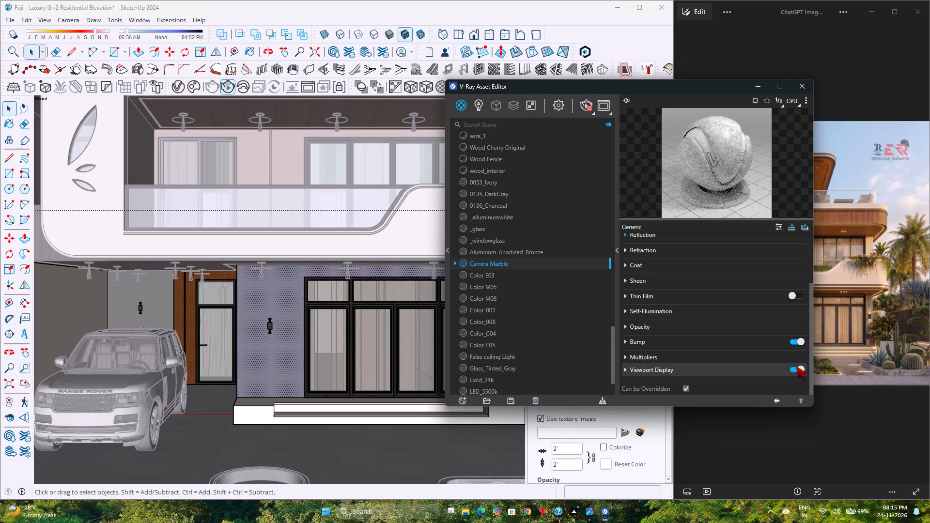
click(792, 373)
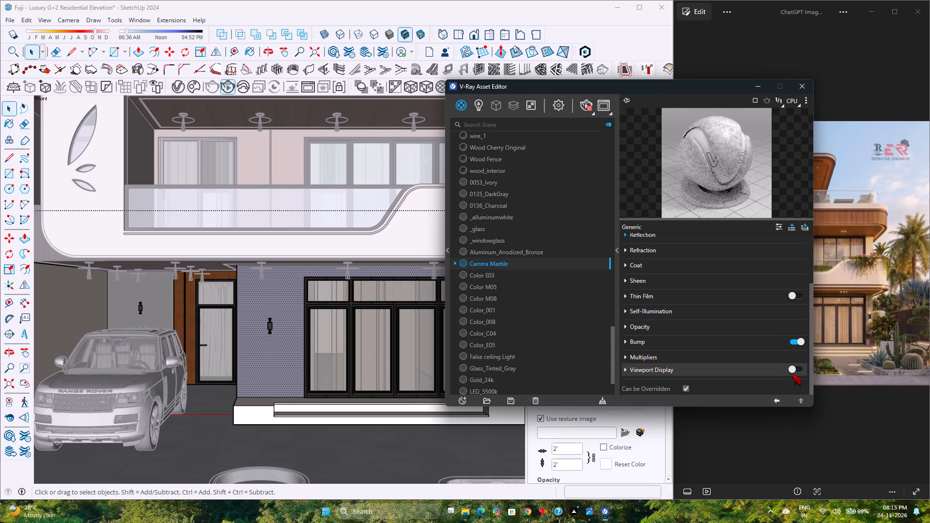
click(794, 371)
triple_click(794, 371)
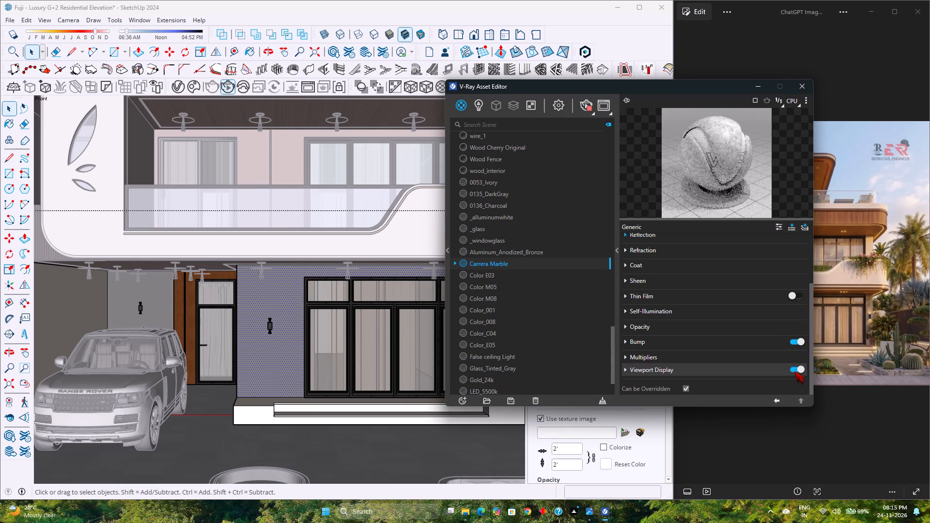
click(794, 371)
Disable Bump for the Carrera Marble V-Ray material.
click(795, 342)
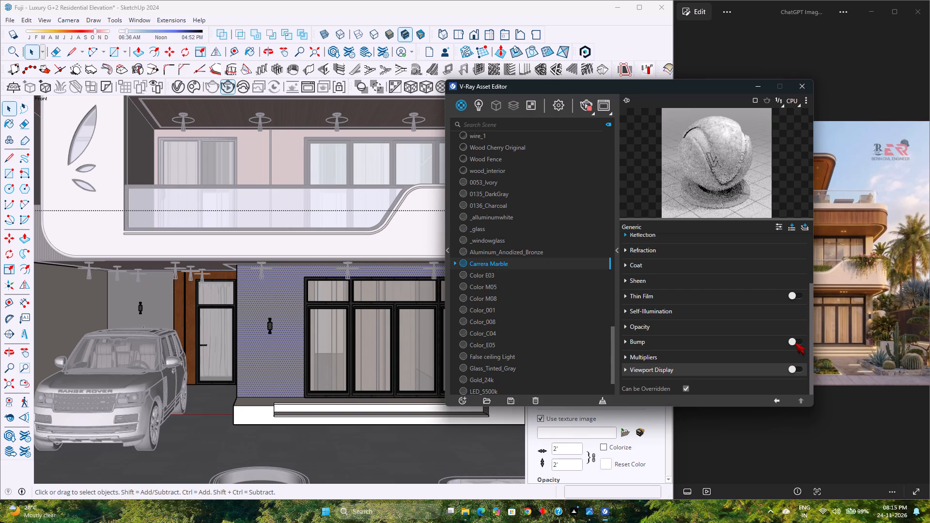
Re-enable Bump for the Carrera Marble material, and toggle Thin Film and Viewport Display on and off, leaving both off.
click(795, 342)
click(794, 296)
click(794, 296)
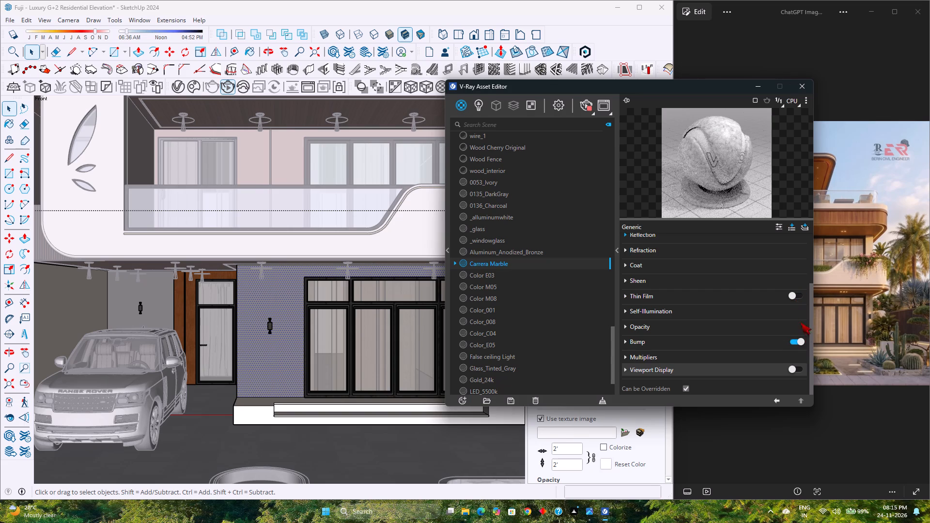
click(796, 369)
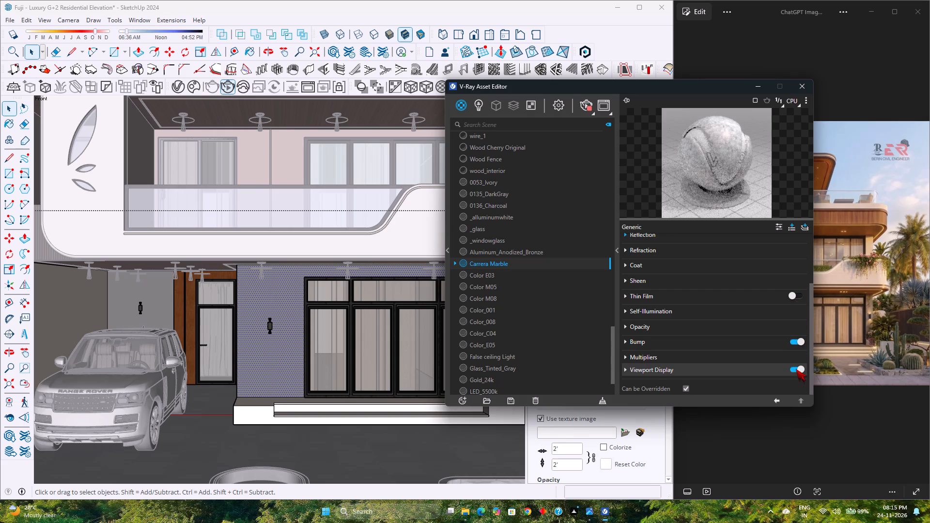
click(796, 369)
Move the V-Ray Asset Editor clear of the model and inspect the ground-floor marble wall up close in the render.
drag(697, 88, 741, 86)
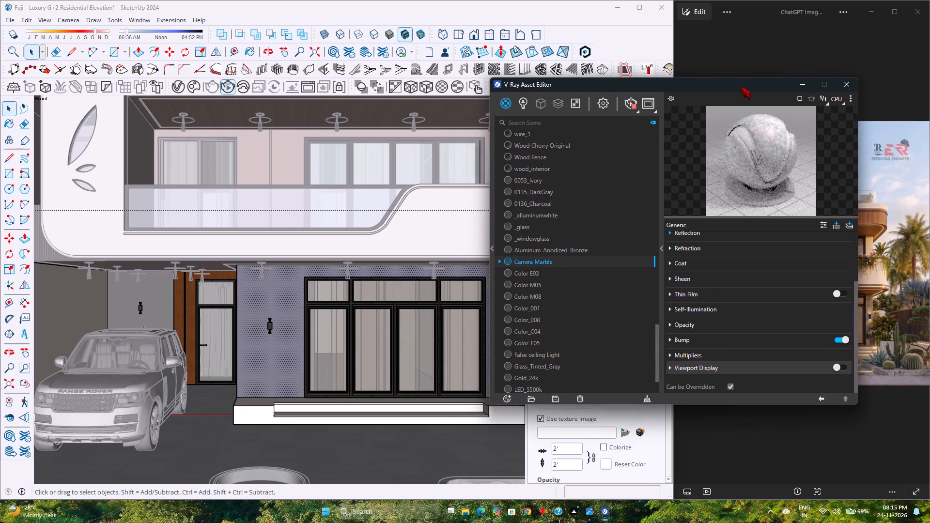
drag(741, 86, 792, 86)
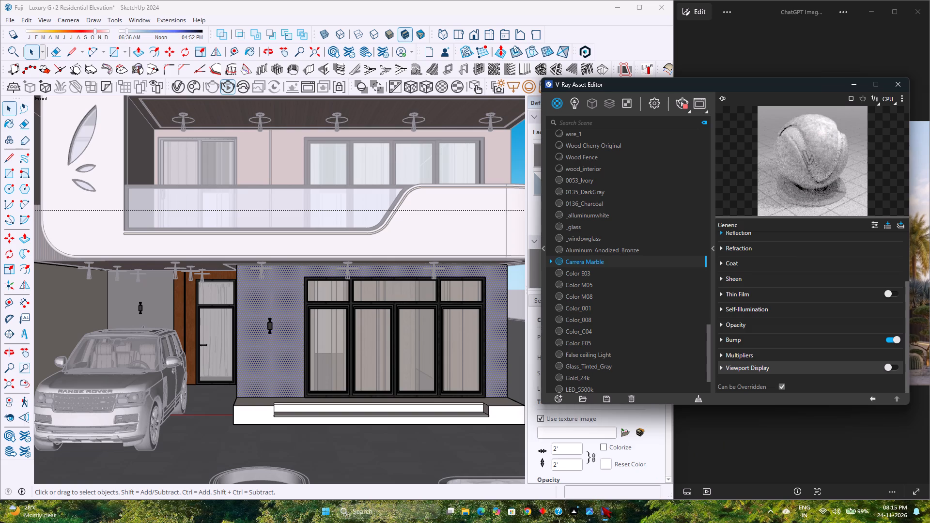
click(538, 459)
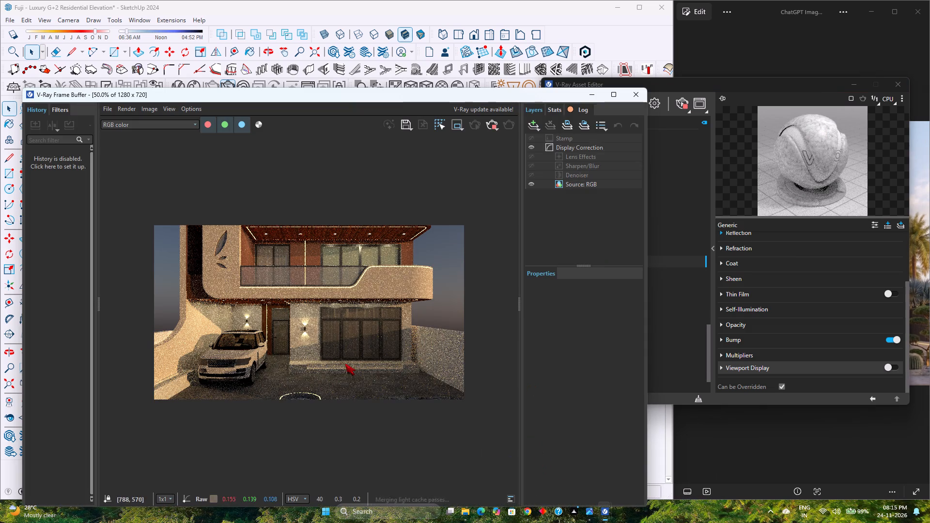
scroll(321, 354, up, 3)
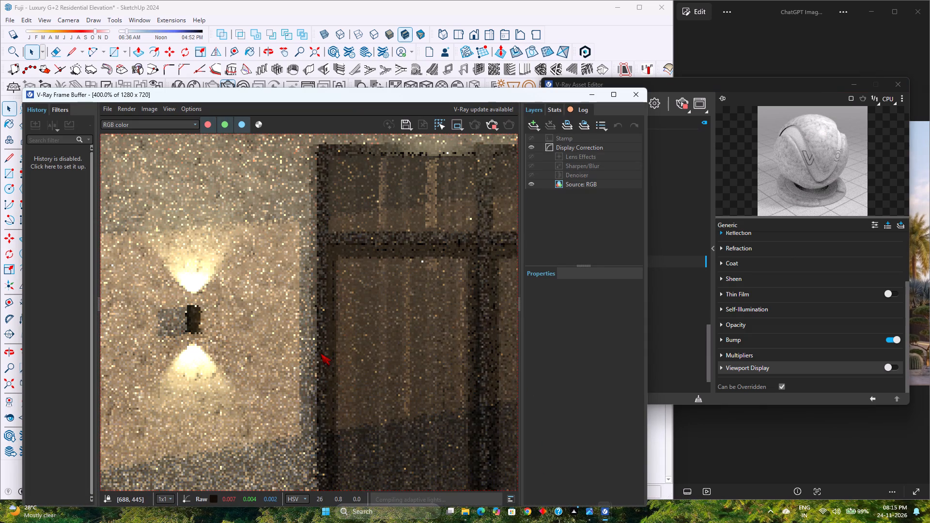
scroll(321, 354, down, 1)
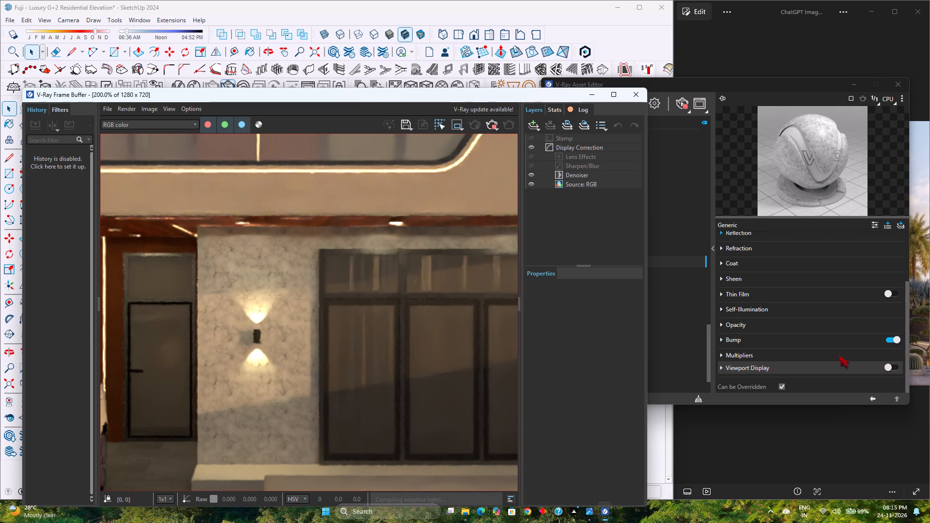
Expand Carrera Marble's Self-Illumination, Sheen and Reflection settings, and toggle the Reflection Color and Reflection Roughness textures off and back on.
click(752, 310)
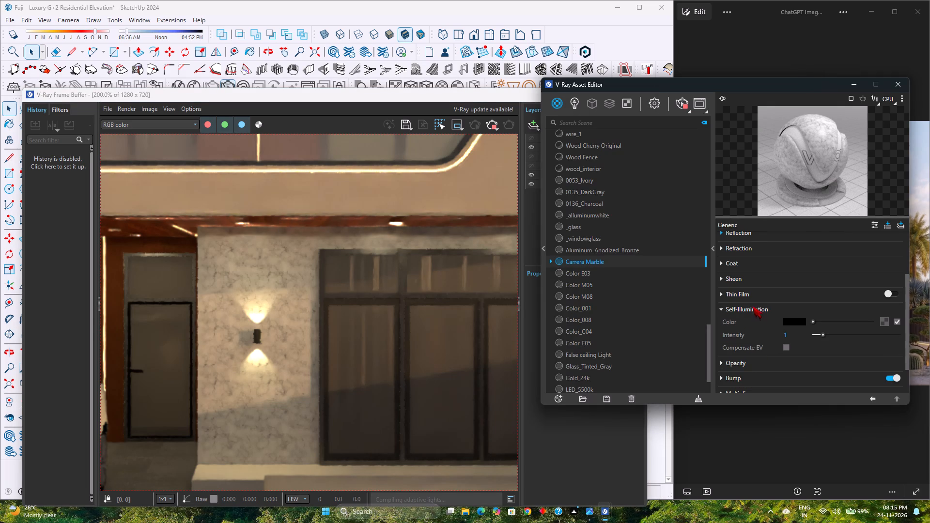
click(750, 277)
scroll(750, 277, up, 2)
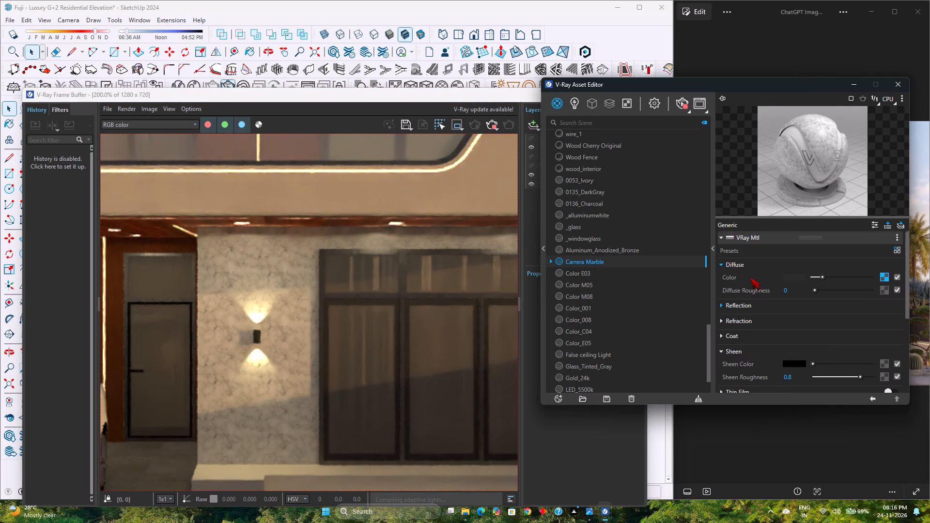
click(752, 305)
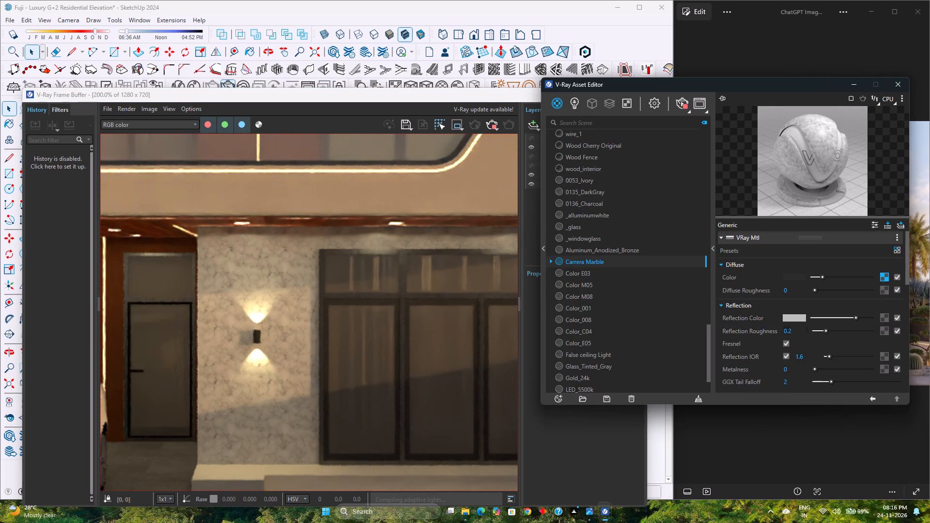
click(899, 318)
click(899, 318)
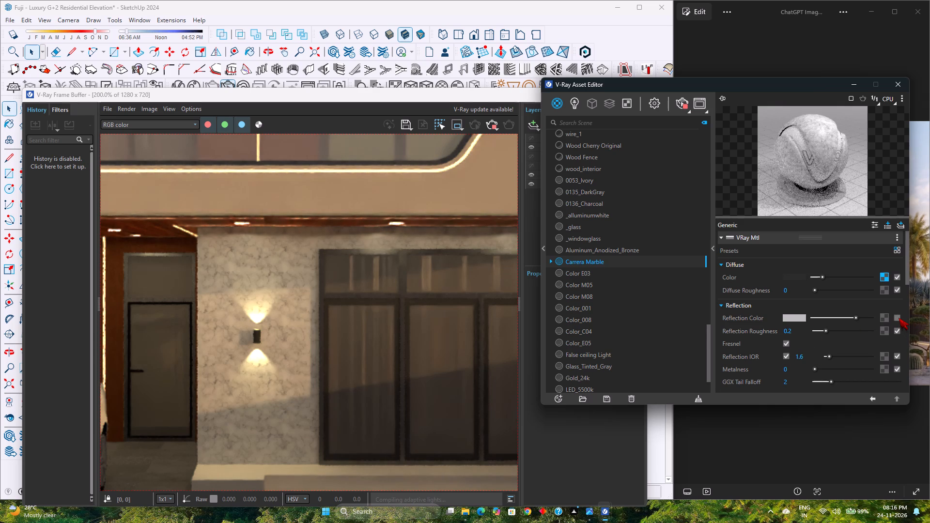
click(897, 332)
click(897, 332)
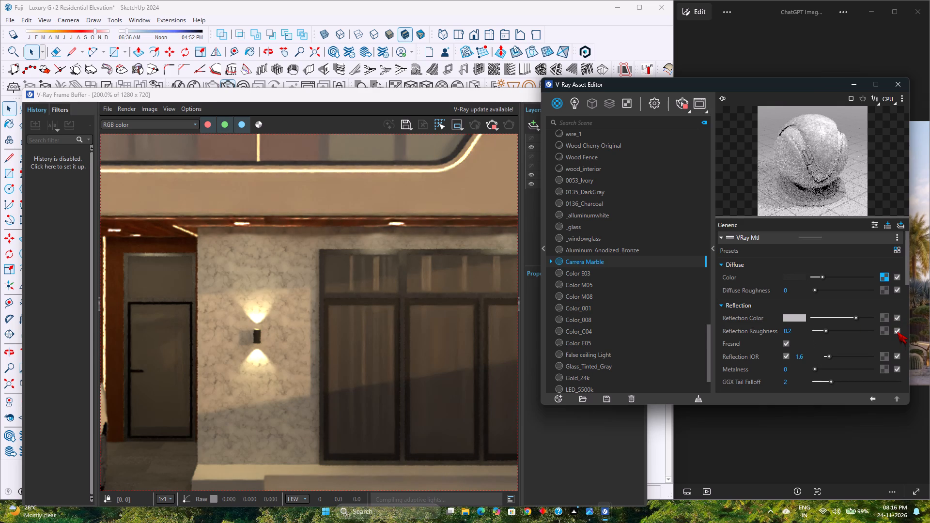
Raise the Carrera Marble material's reflection Max Depth to 6.
scroll(759, 374, down, 1)
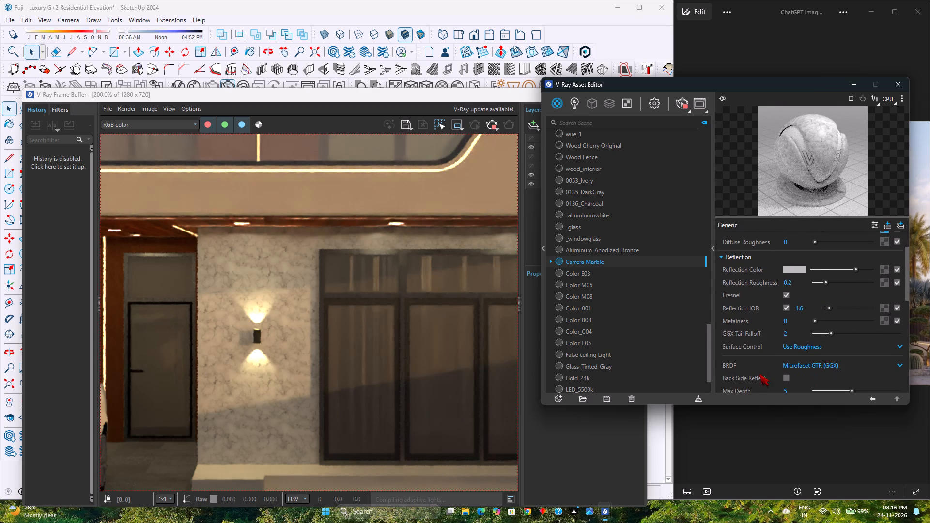
scroll(802, 354, down, 1)
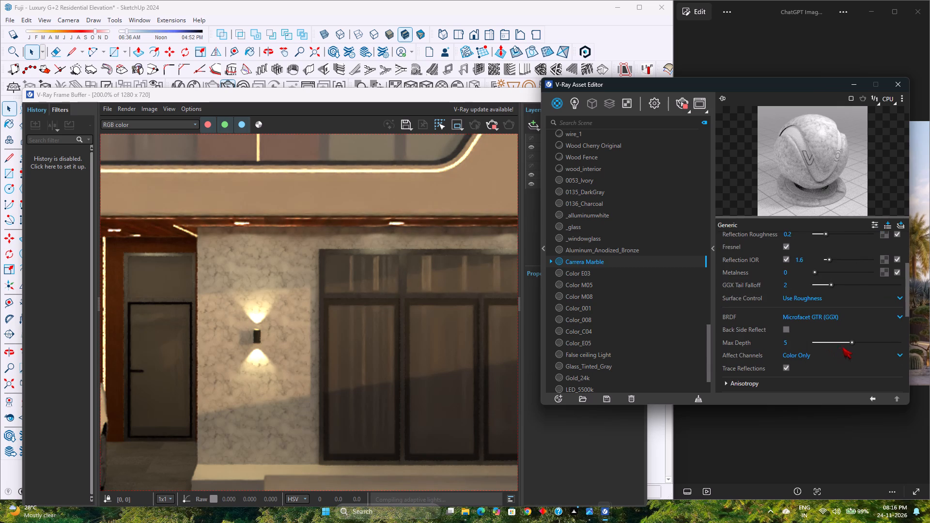
drag(849, 343, 863, 342)
Lighten the Carrera Marble material's Diffuse Color from near black to a light grey.
scroll(846, 334, up, 2)
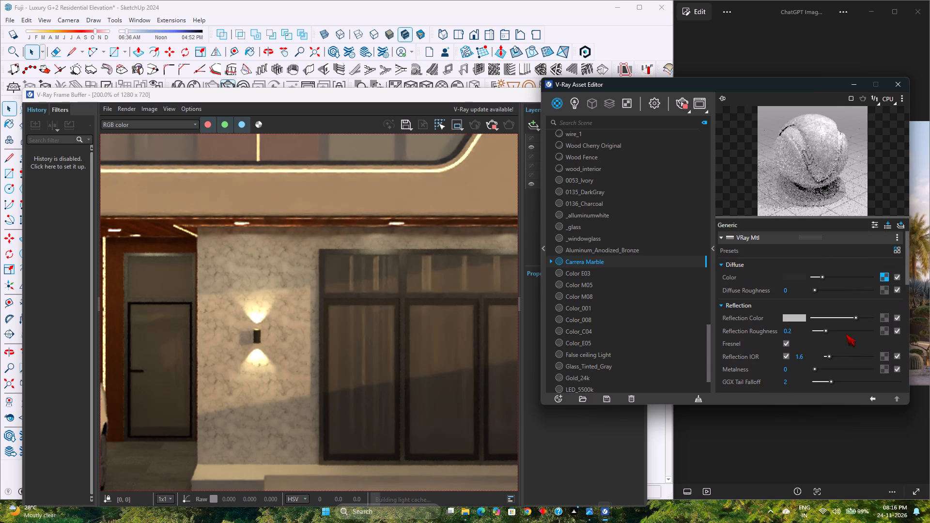
drag(825, 281, 831, 281)
drag(824, 279, 860, 280)
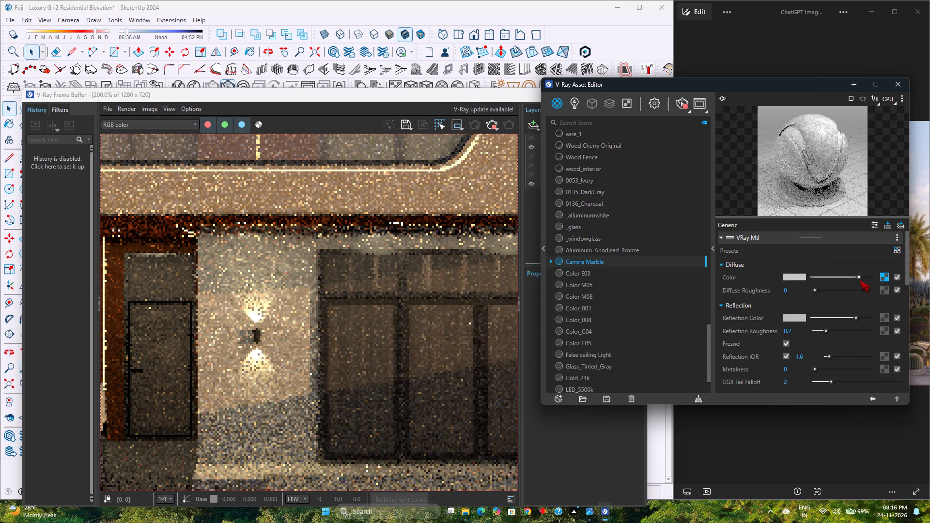
drag(860, 280, 861, 281)
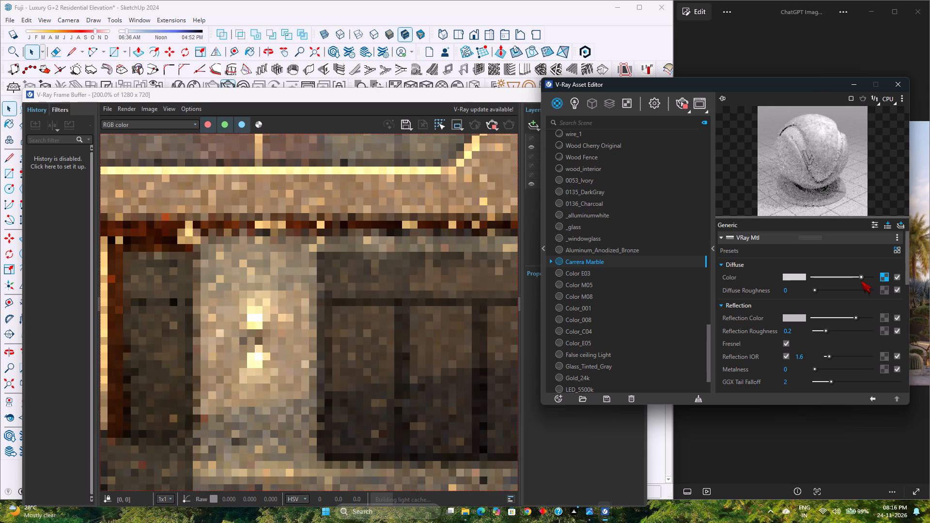
drag(861, 281, 853, 283)
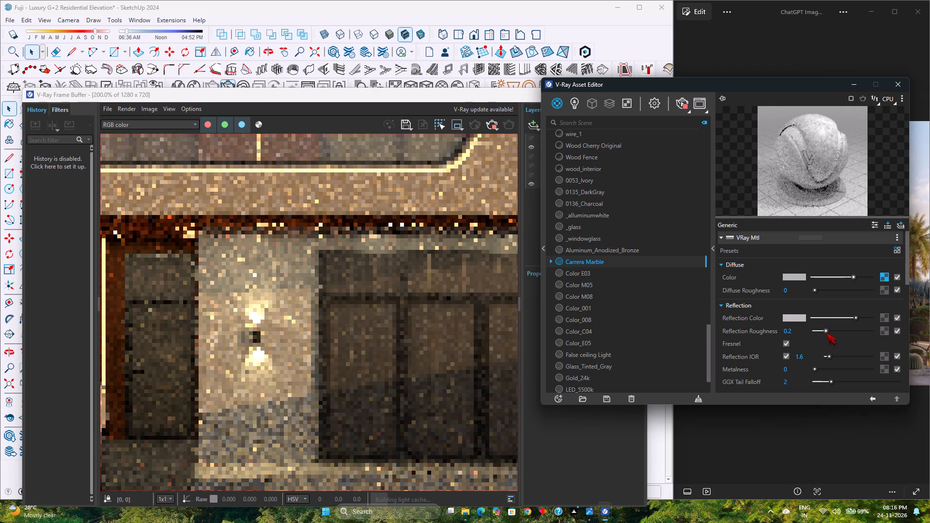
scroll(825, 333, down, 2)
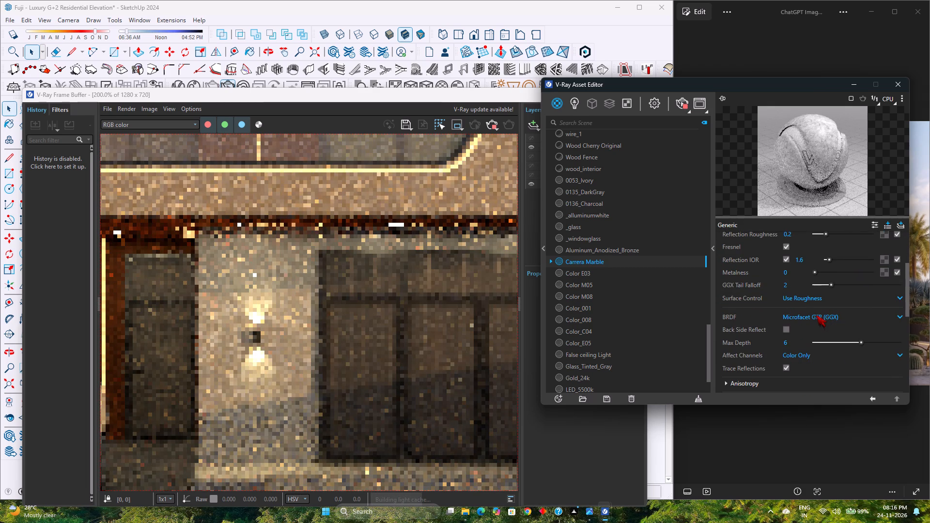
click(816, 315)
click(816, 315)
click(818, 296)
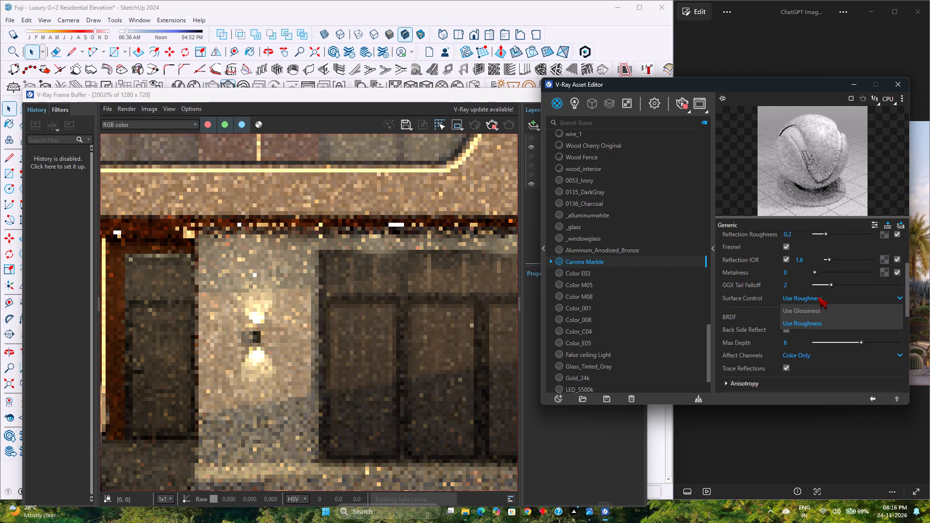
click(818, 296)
Try Color + Alpha for Carrera Marble's reflection Affect Channels setting, and finally set it to All Channels.
scroll(792, 328, down, 1)
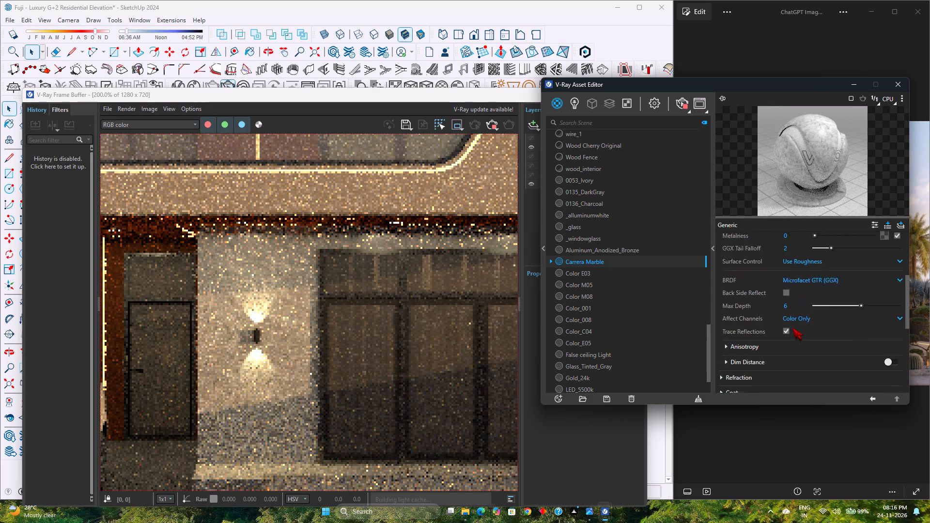
scroll(792, 328, down, 1)
click(793, 260)
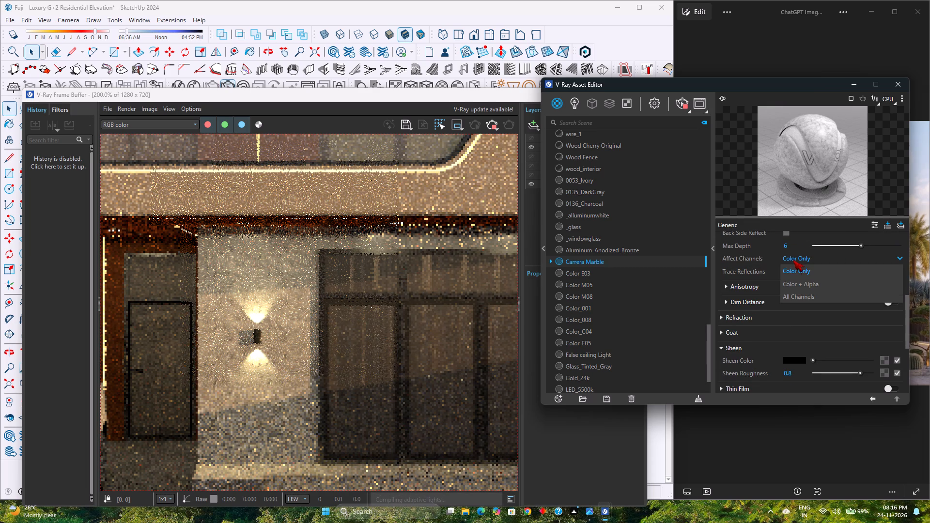
click(803, 284)
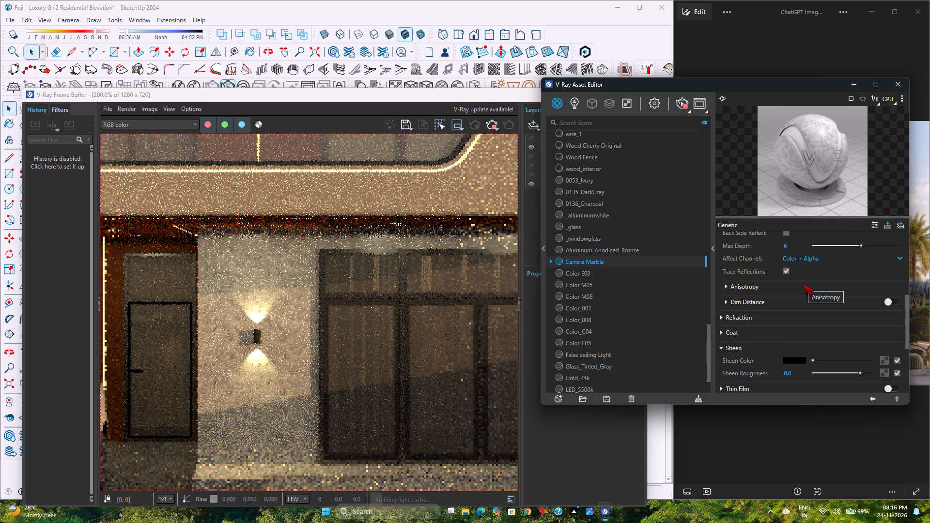
click(809, 260)
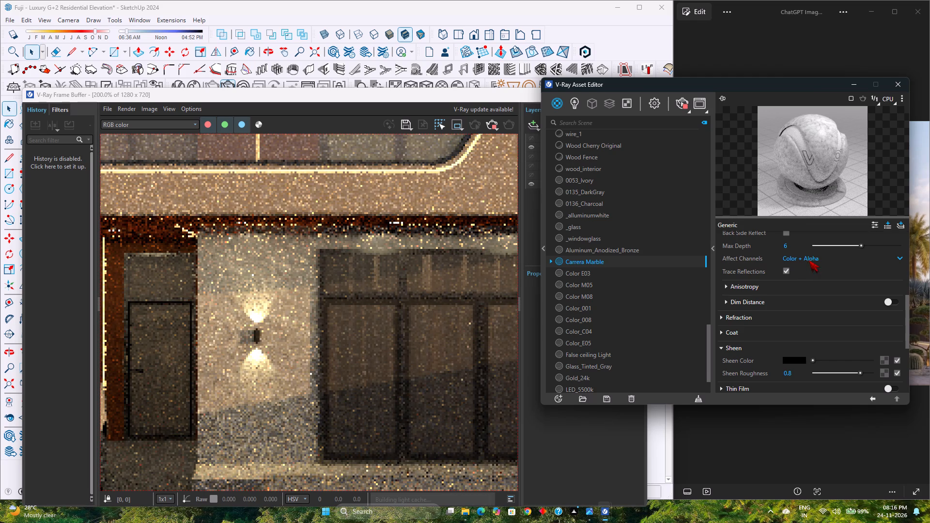
click(818, 299)
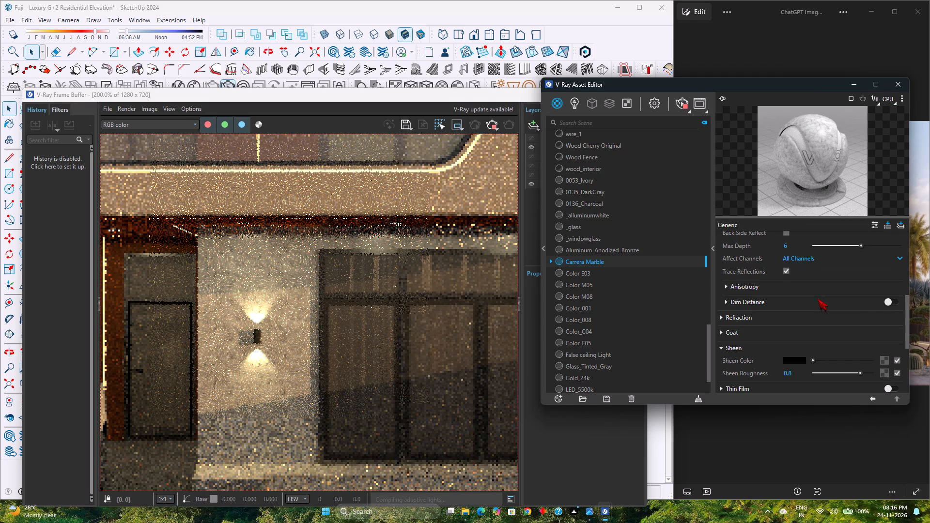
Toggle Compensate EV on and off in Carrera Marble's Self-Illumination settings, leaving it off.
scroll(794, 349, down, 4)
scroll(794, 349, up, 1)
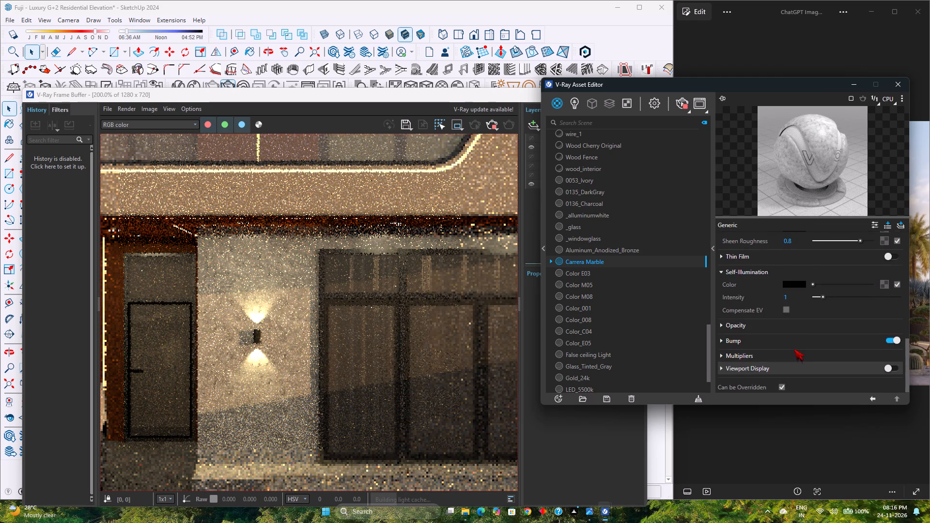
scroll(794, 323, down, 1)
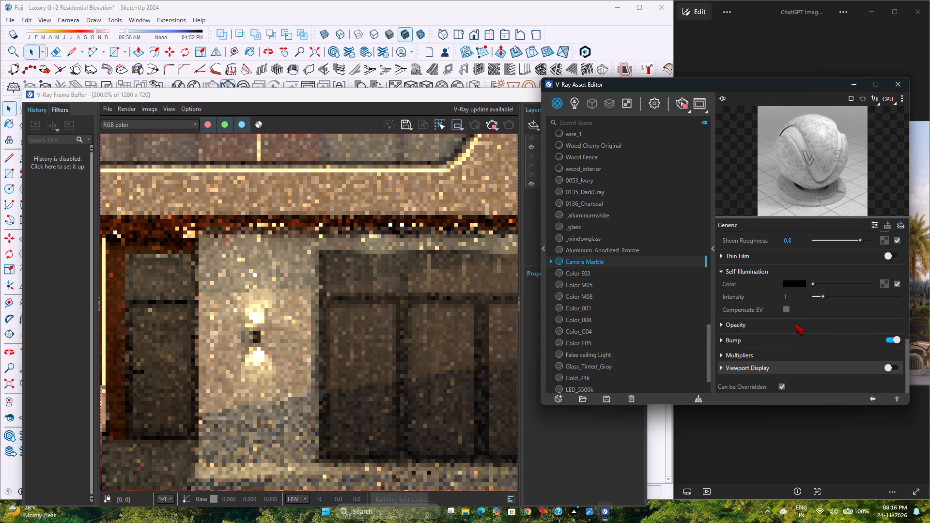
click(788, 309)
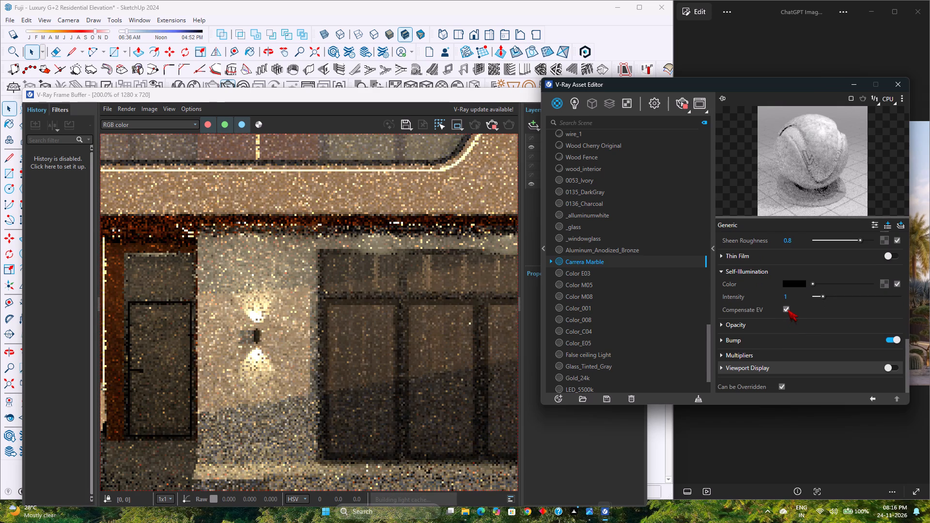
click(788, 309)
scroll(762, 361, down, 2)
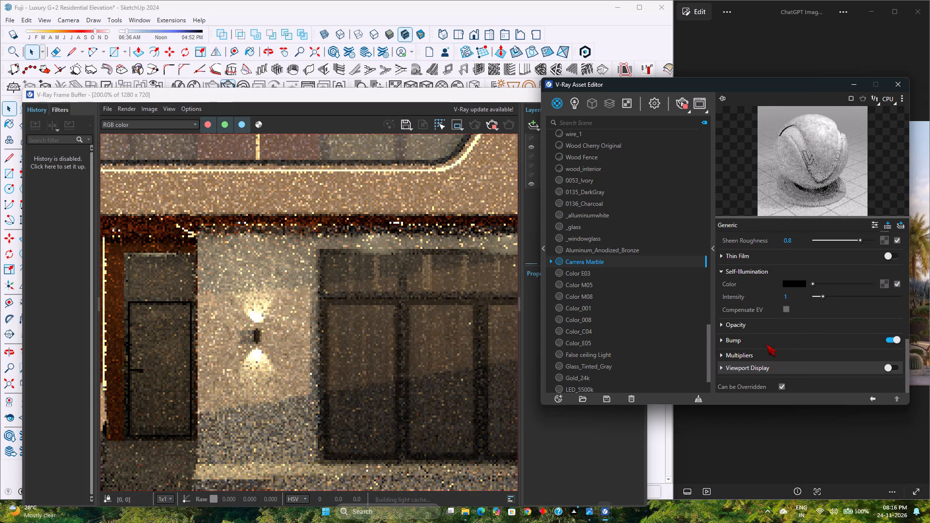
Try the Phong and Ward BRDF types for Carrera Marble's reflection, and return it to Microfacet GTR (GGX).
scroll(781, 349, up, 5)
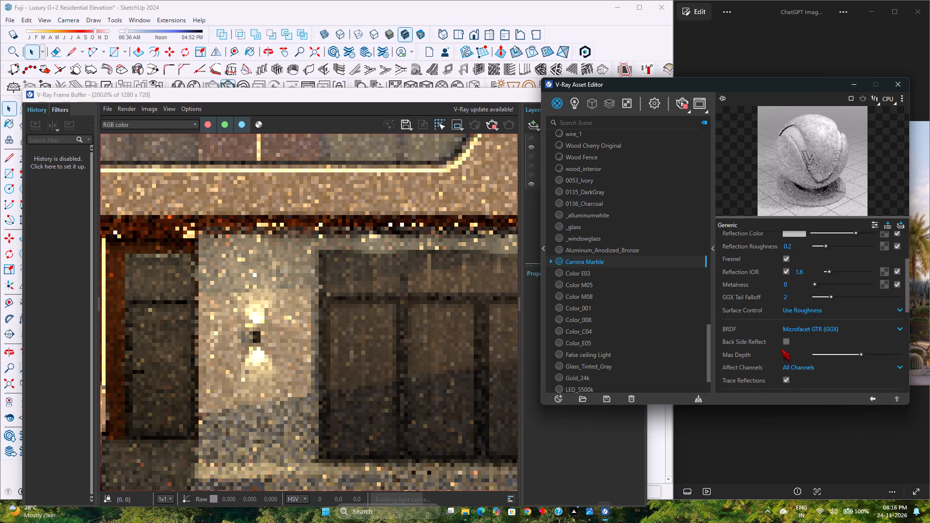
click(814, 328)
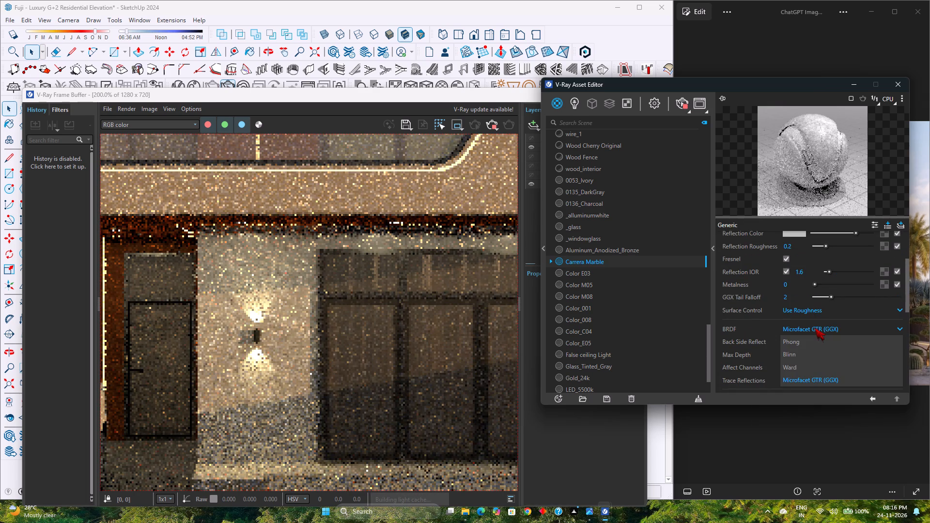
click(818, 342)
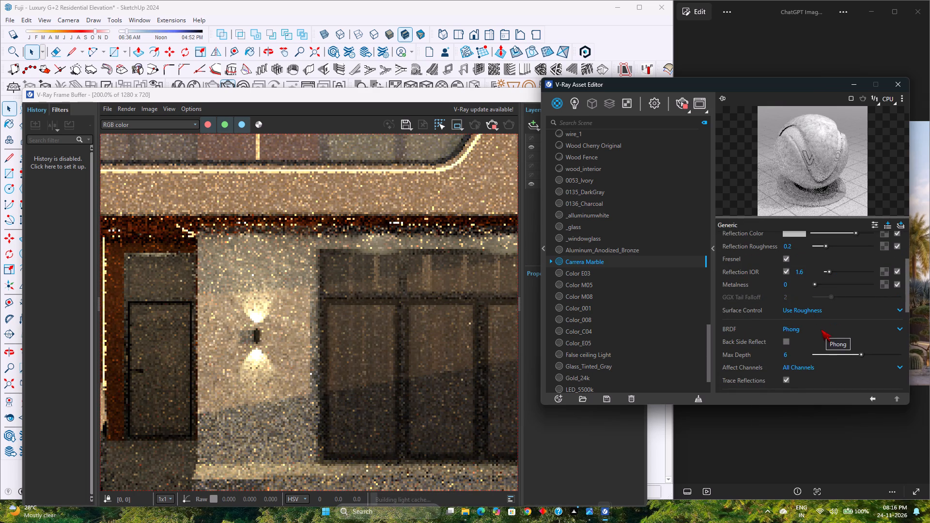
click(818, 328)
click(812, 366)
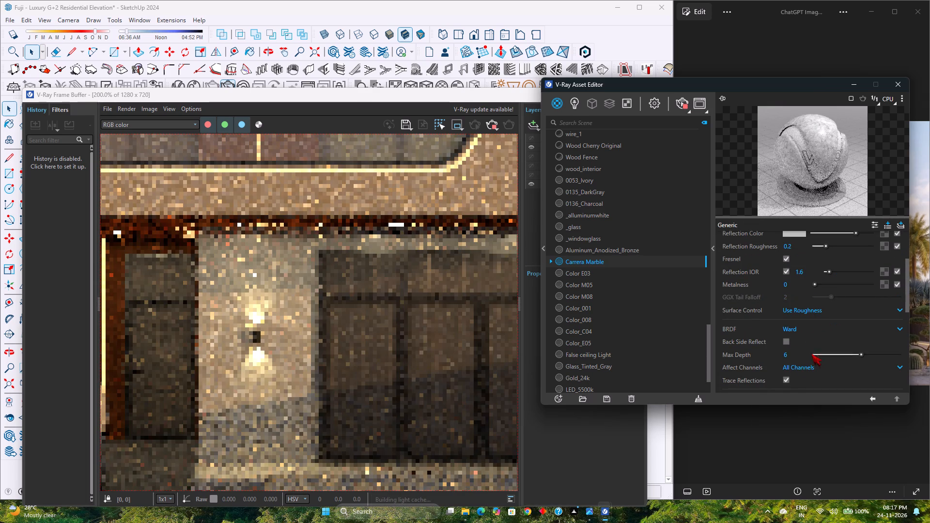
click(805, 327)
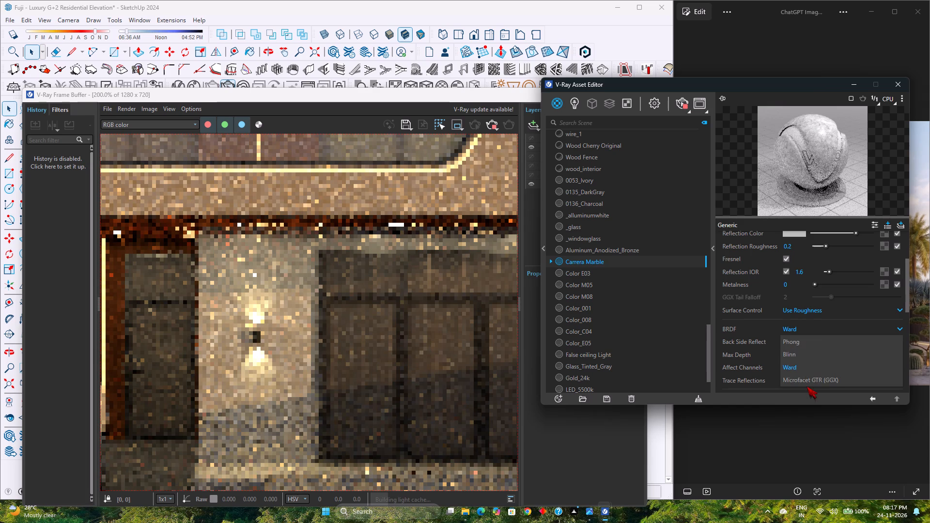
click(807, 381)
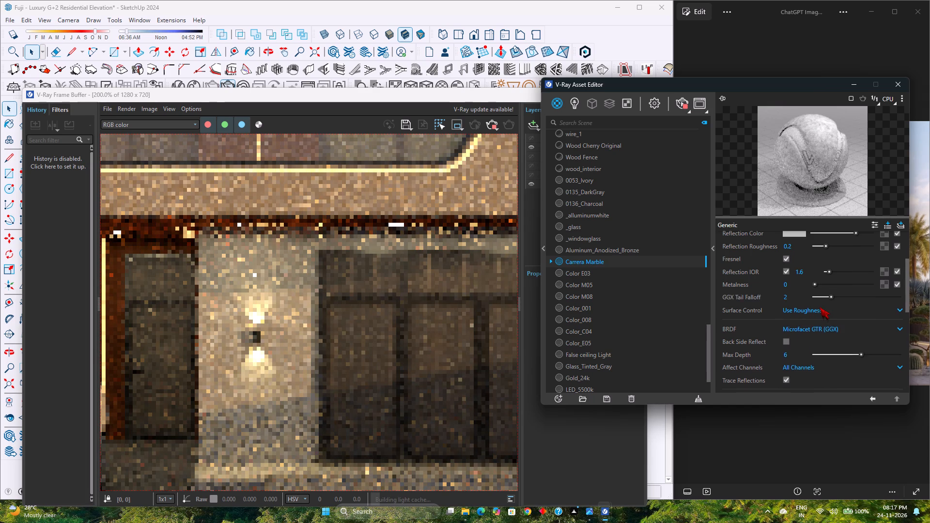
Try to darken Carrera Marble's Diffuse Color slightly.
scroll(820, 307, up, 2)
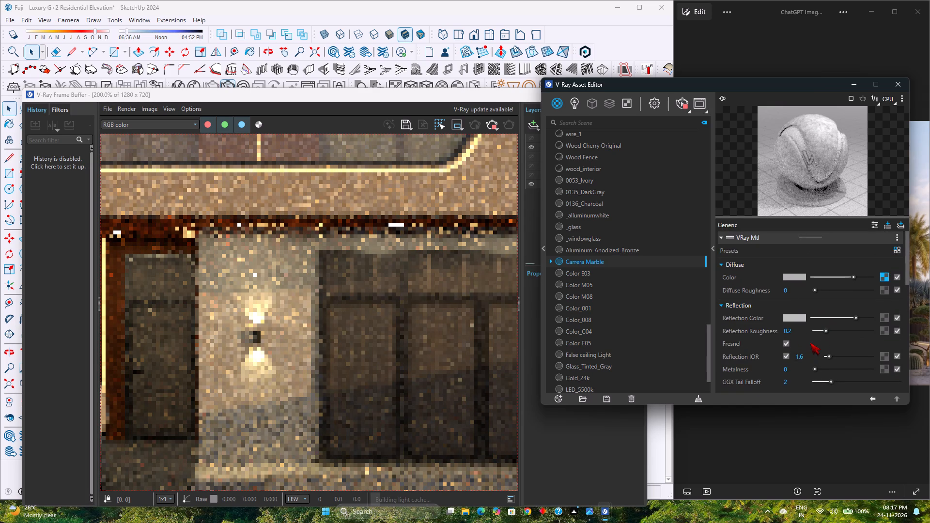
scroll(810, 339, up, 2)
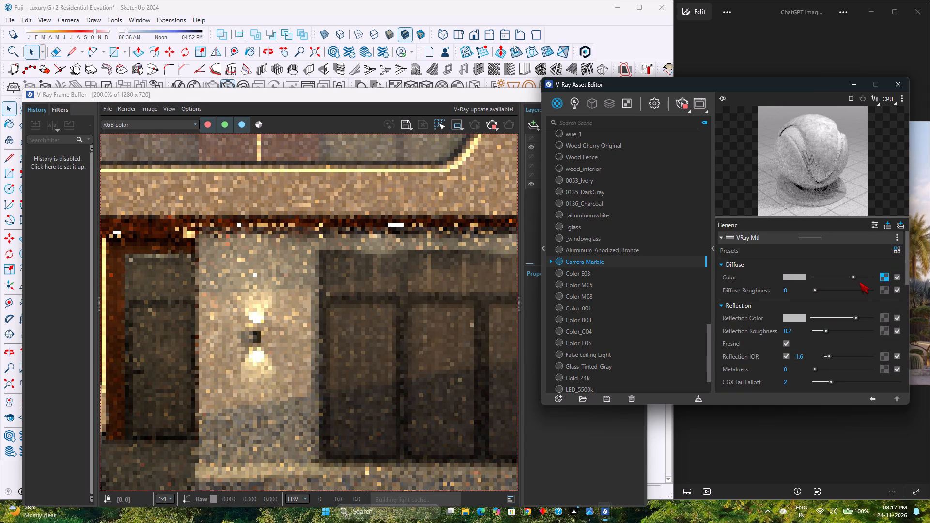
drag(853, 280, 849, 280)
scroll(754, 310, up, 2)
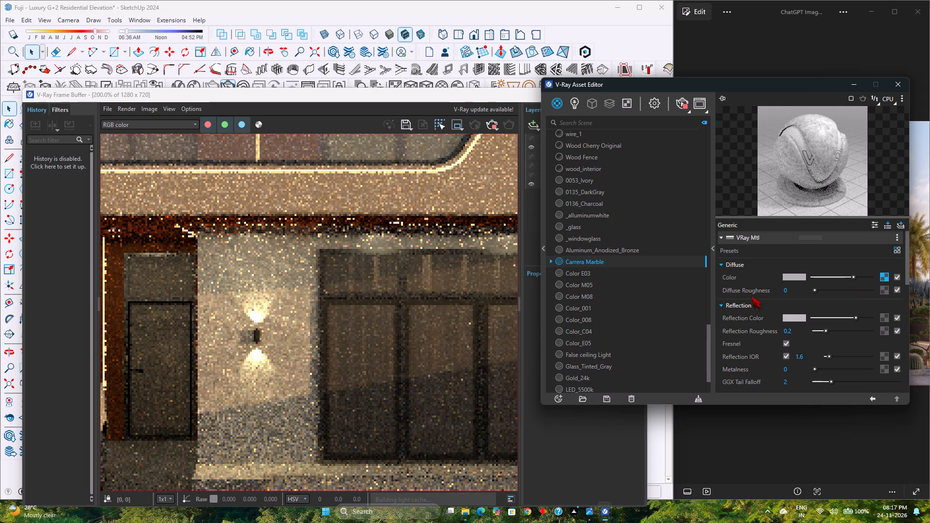
Lighten Carrera Marble's Self-Illumination Color slightly from black to a very dark grey.
click(734, 265)
click(734, 280)
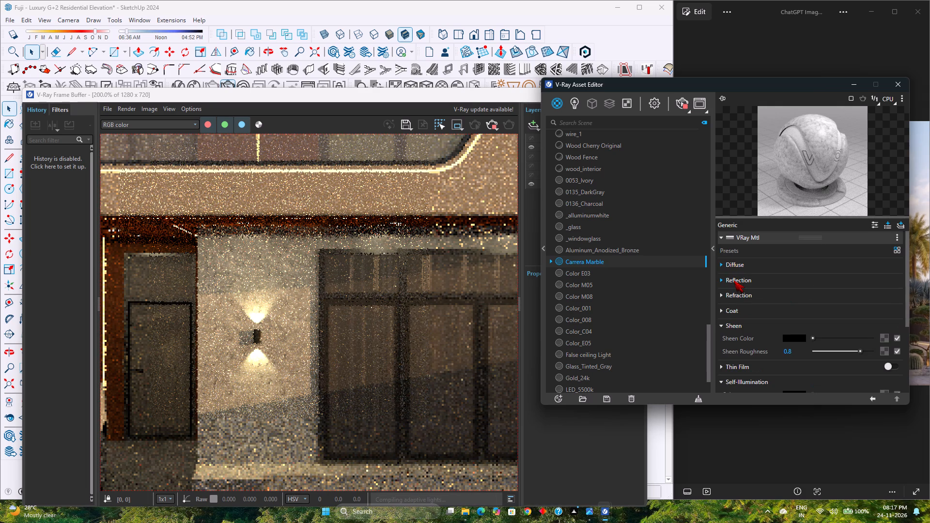
click(744, 308)
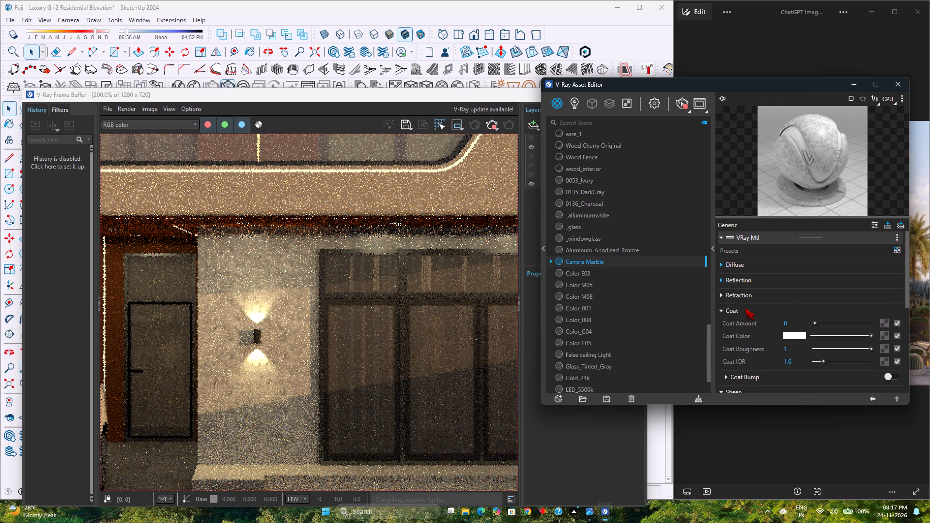
scroll(744, 308, down, 2)
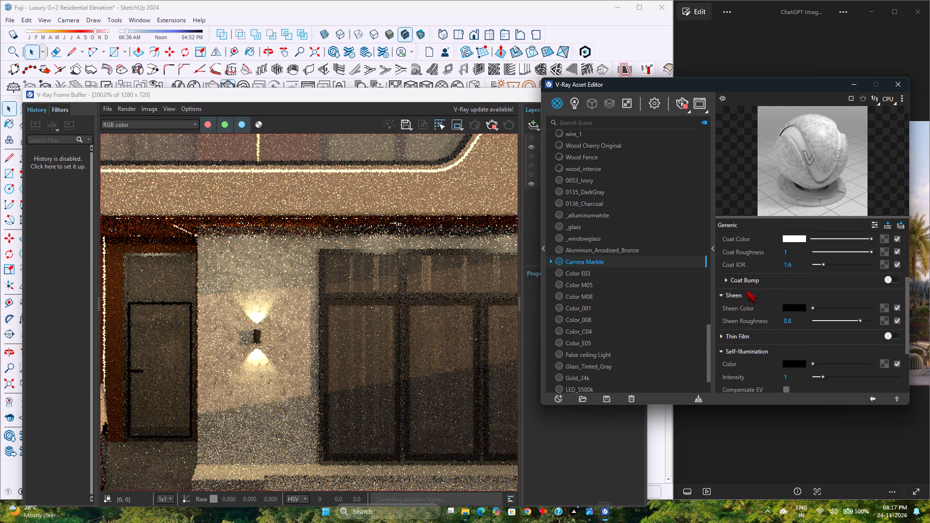
click(747, 287)
click(742, 299)
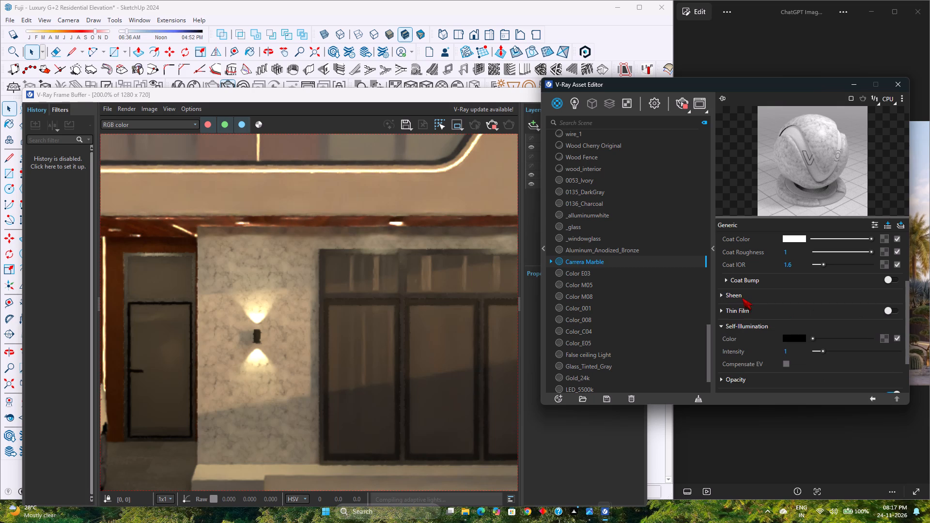
click(743, 326)
click(743, 326)
scroll(743, 326, down, 2)
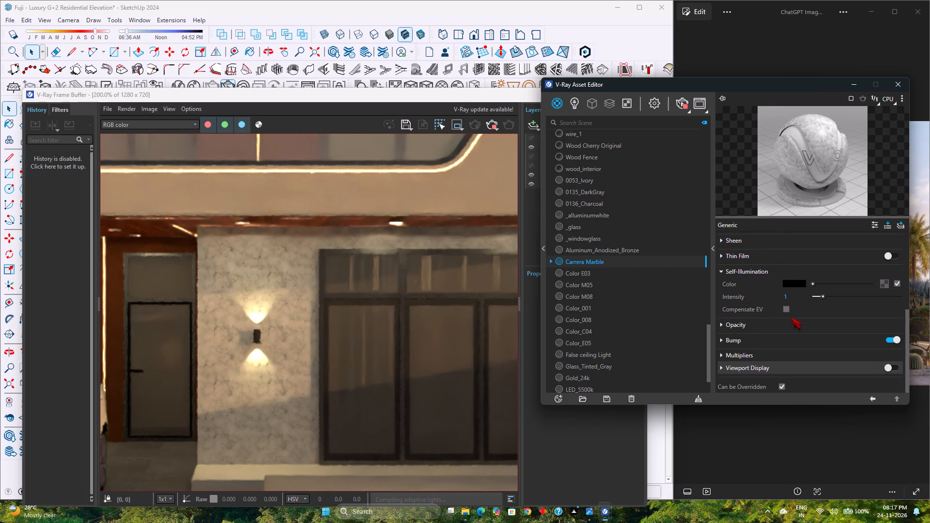
drag(812, 284, 816, 282)
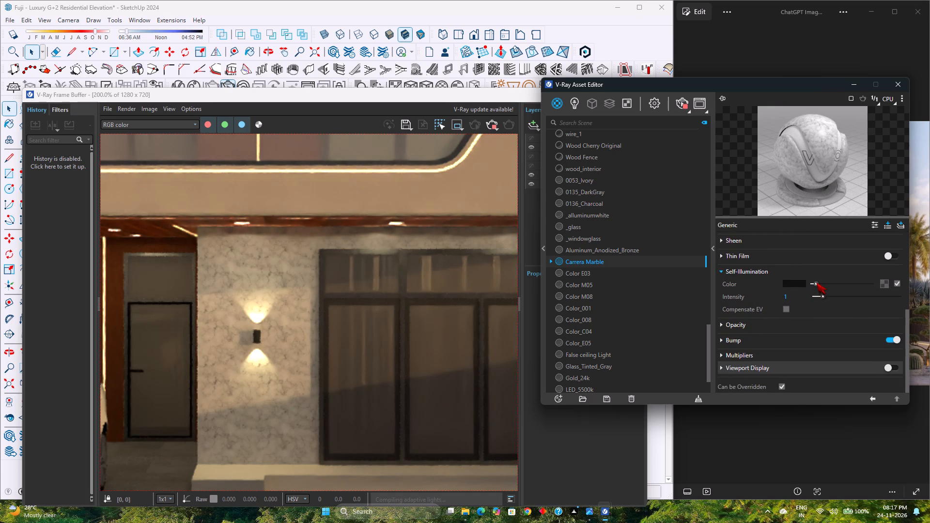
drag(816, 282, 819, 282)
Try Normal Map as Carrera Marble's bump mode, and finally set it to Local Space Bump.
scroll(765, 325, down, 3)
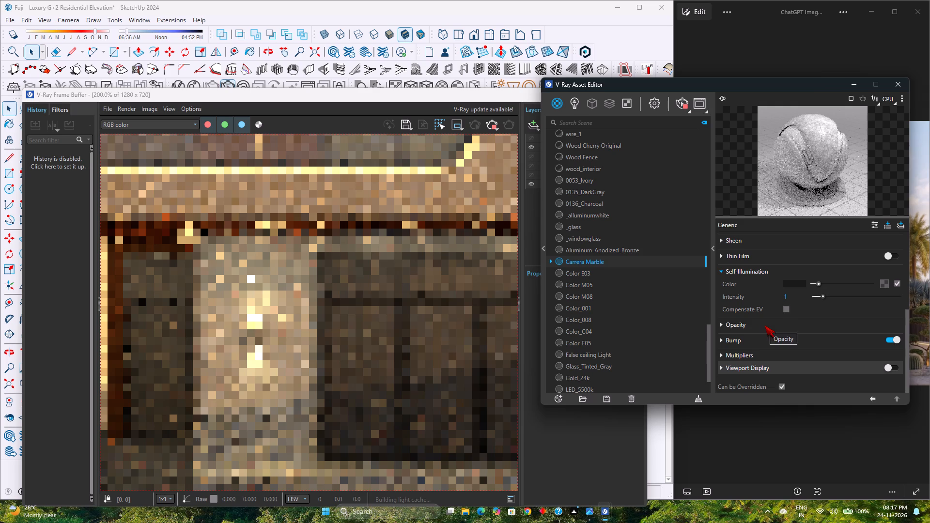
click(750, 327)
scroll(750, 327, down, 3)
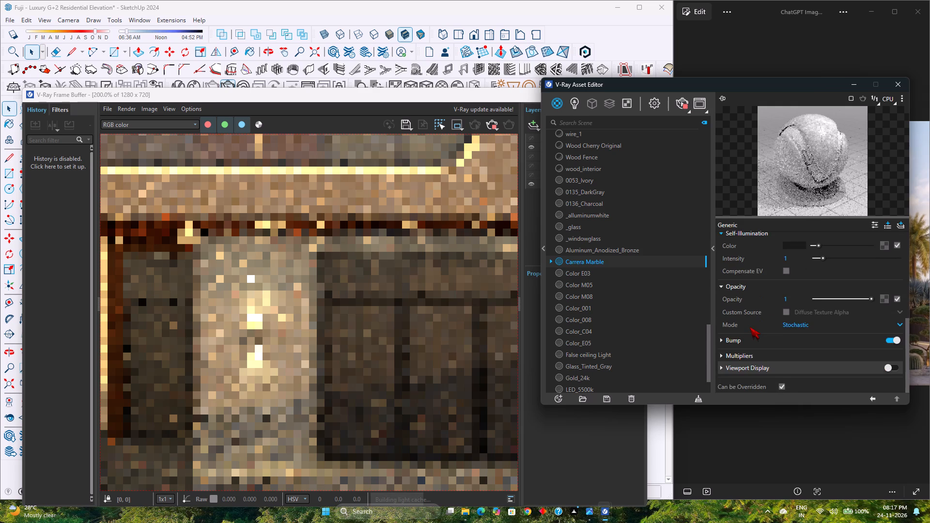
click(752, 341)
scroll(752, 341, down, 4)
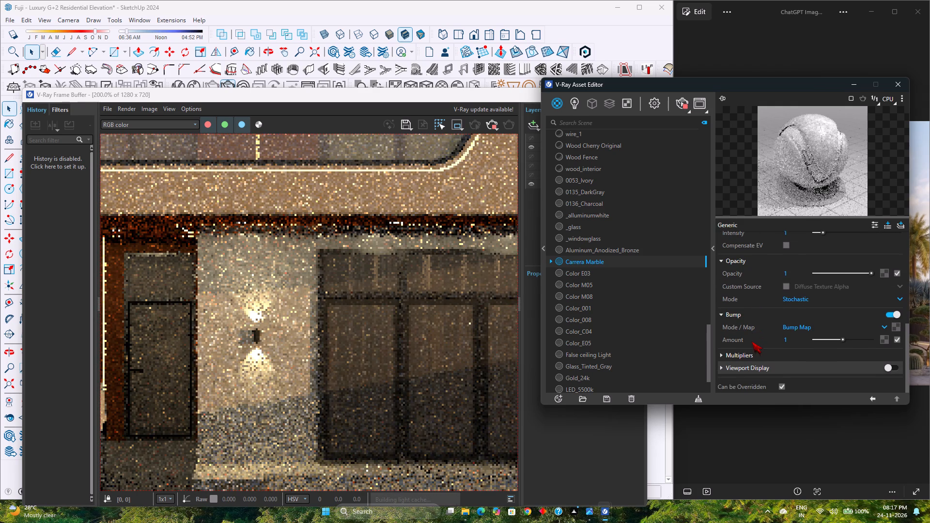
click(792, 329)
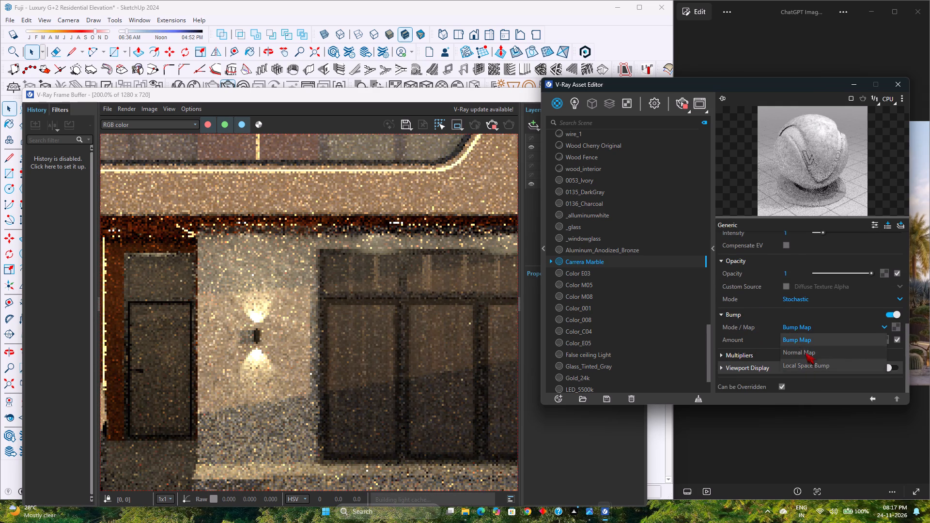
click(805, 351)
click(804, 330)
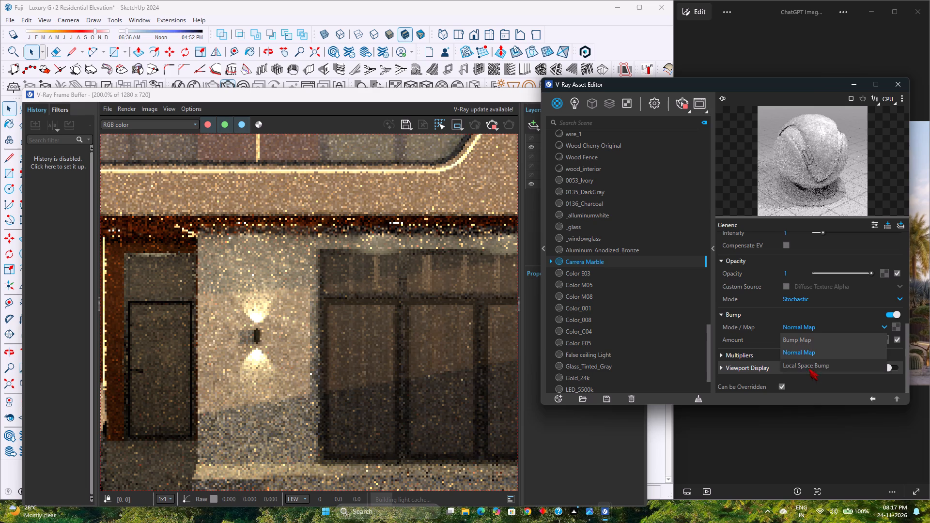
click(810, 371)
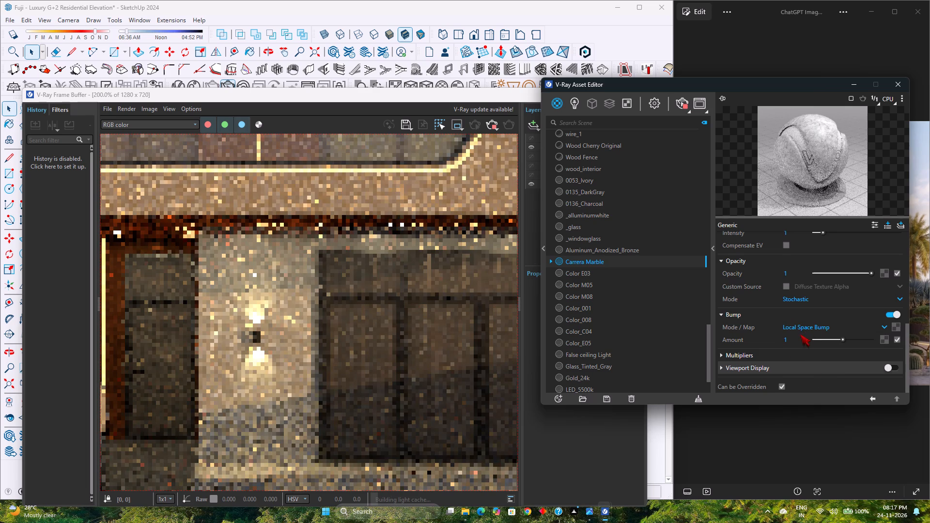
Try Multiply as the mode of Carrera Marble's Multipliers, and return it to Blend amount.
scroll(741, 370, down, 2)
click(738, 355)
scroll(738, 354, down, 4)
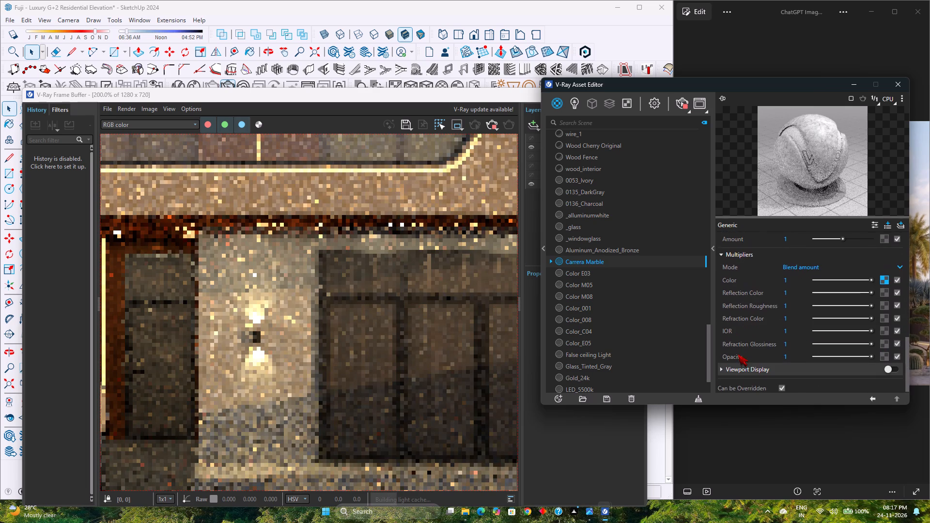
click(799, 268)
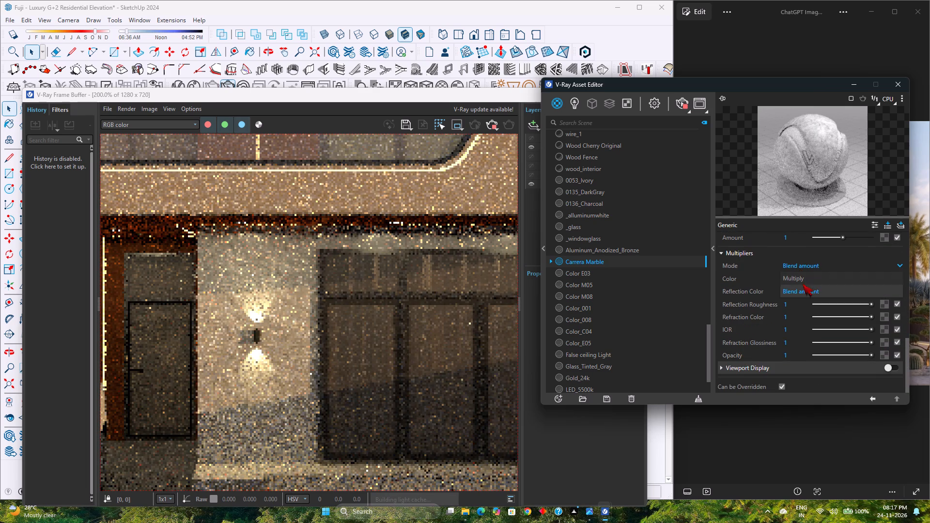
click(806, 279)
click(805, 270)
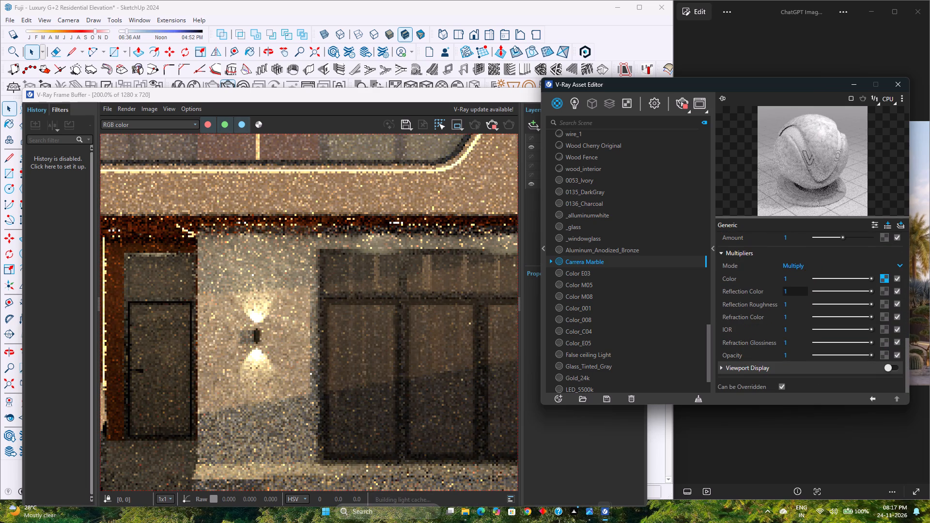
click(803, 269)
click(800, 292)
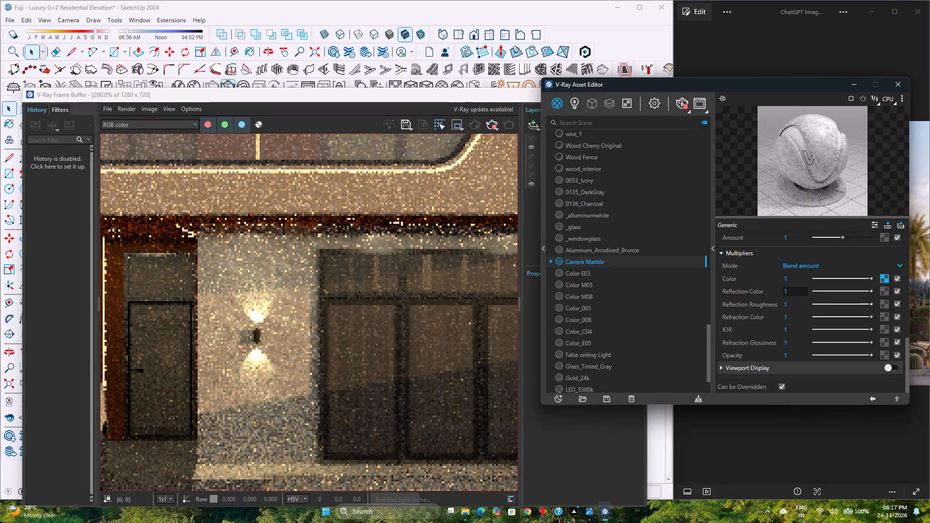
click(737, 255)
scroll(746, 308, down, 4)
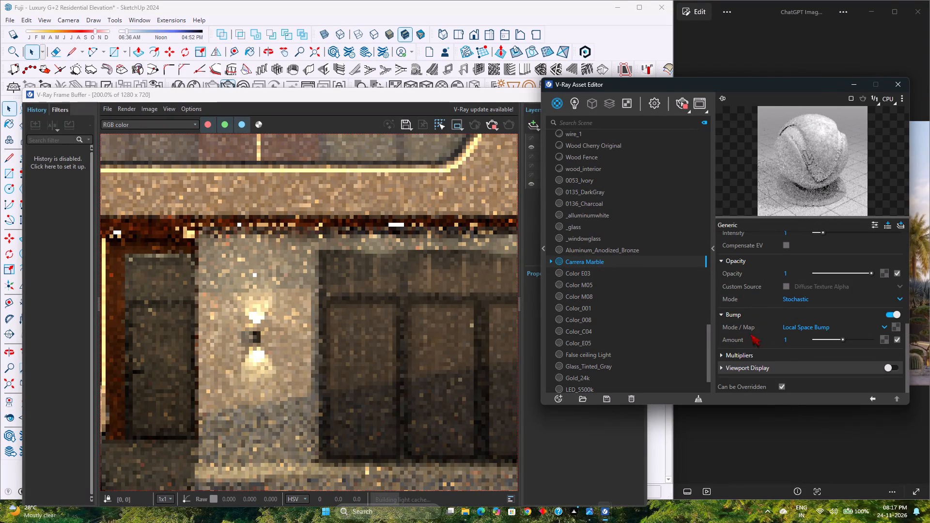
Reopen Carrera Marble's Diffuse settings and examine the ground-floor wall in the updated render.
scroll(751, 359, up, 7)
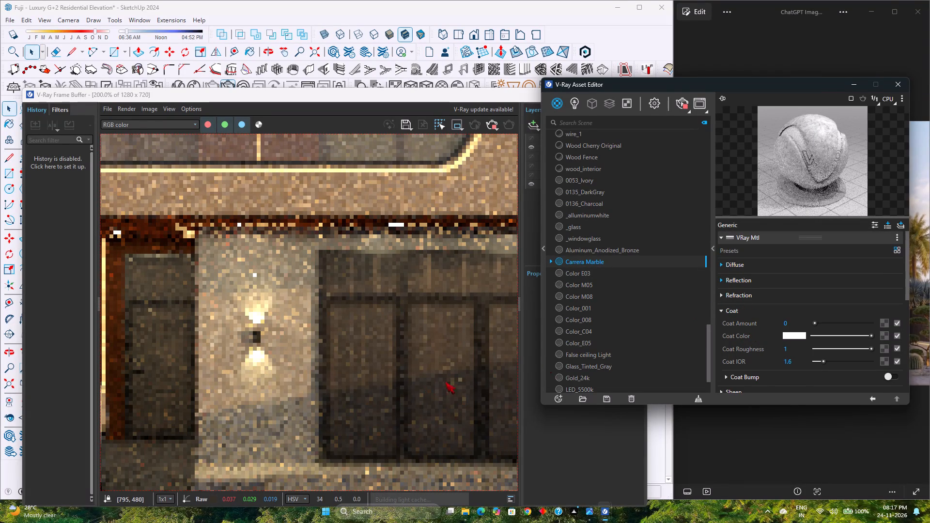
scroll(754, 267, up, 2)
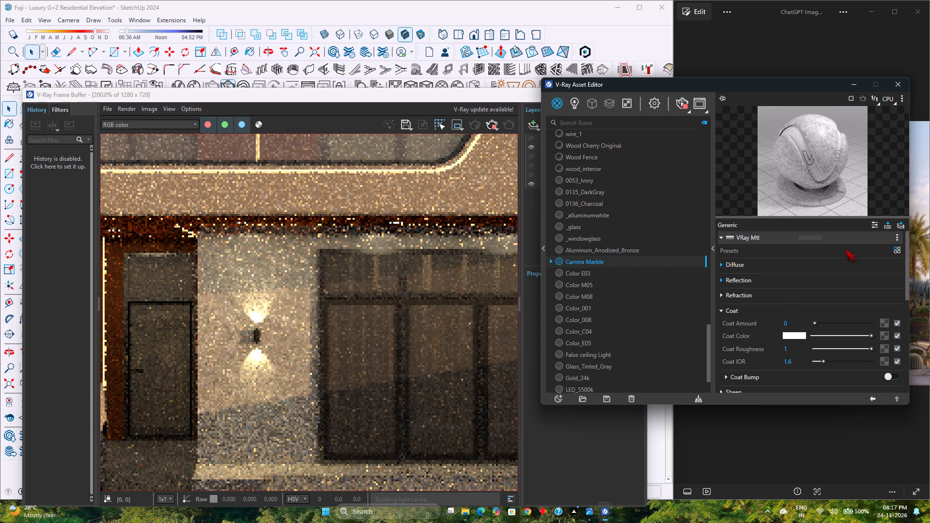
click(801, 264)
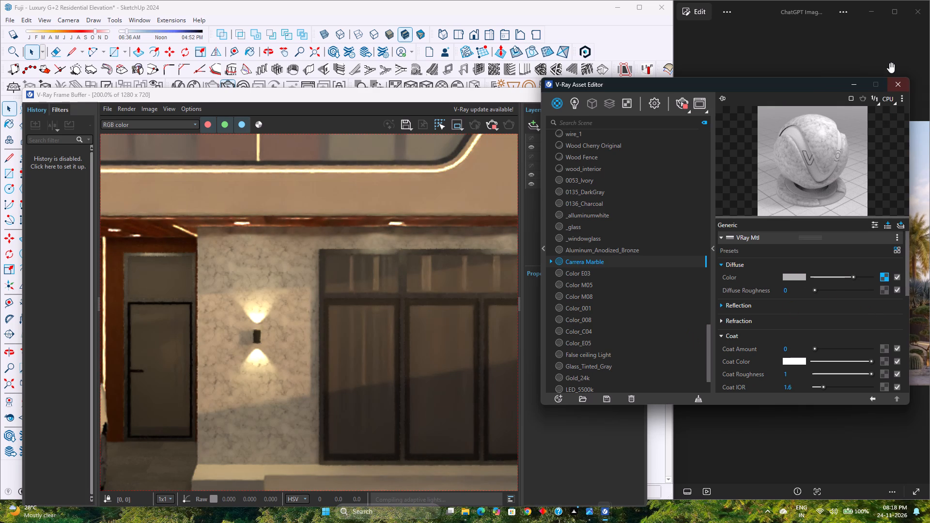
Paint the ground-floor wall around the large window with Stone Vein Gray from the Stone material collection.
click(861, 82)
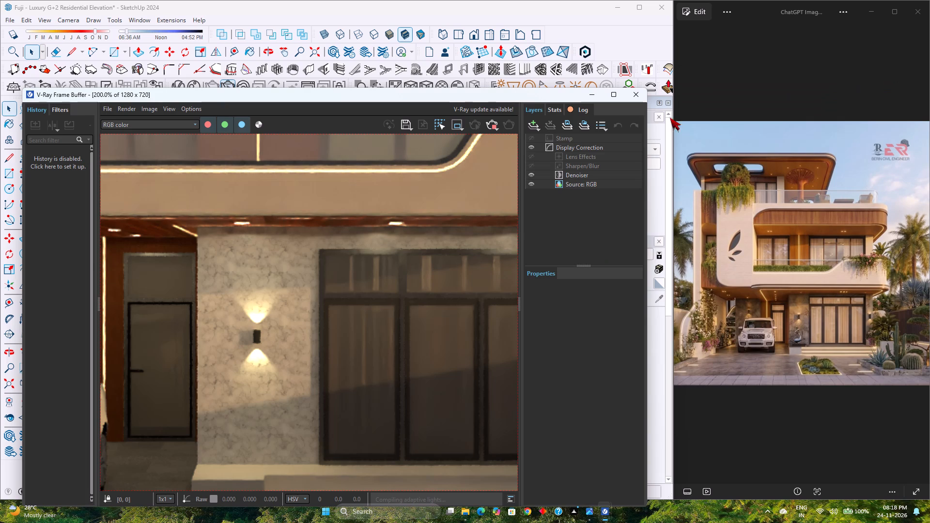
click(592, 99)
click(542, 297)
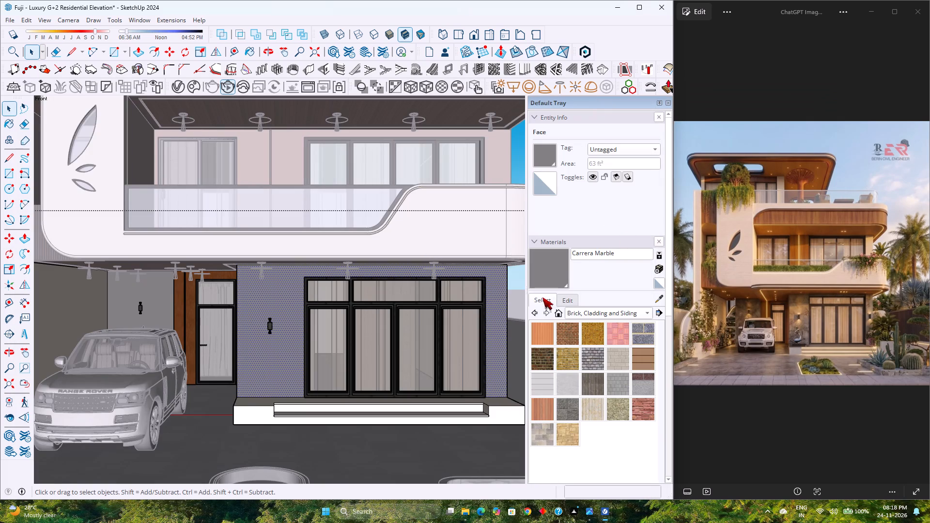
click(605, 311)
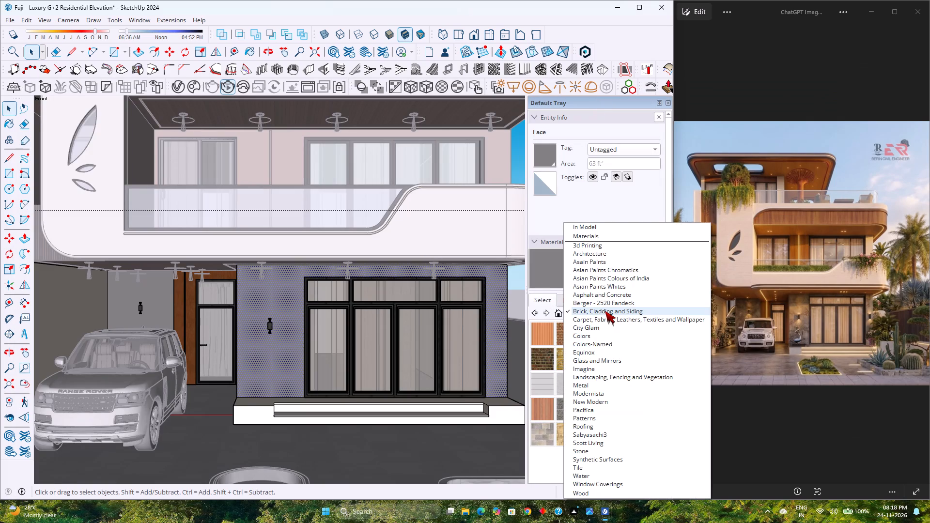
scroll(606, 488, down, 3)
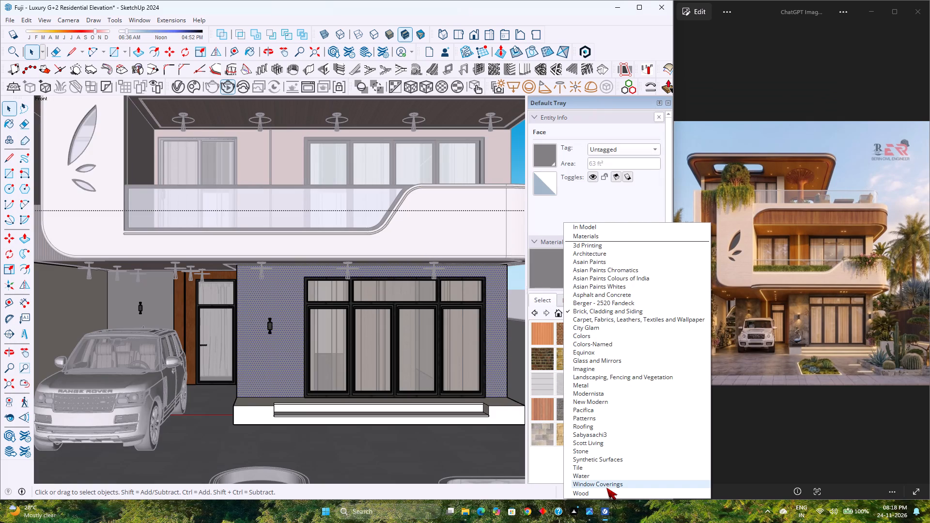
click(592, 452)
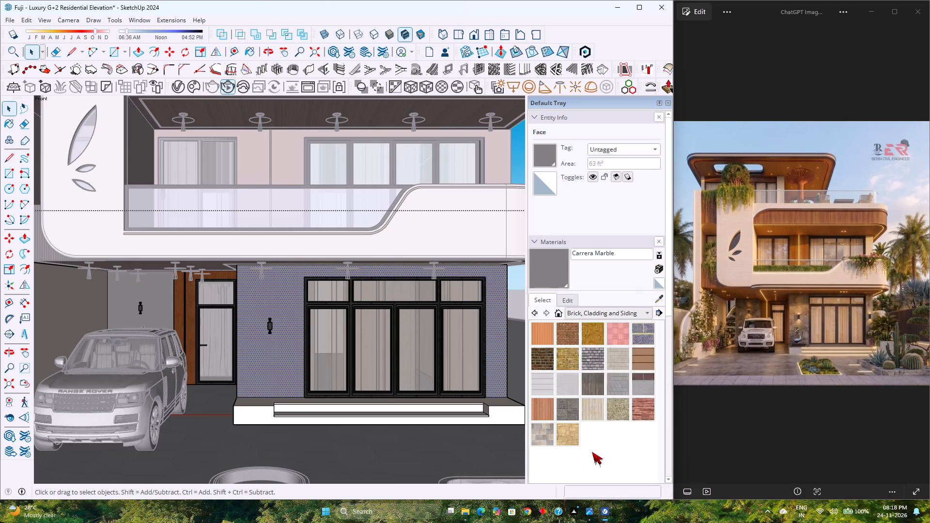
click(598, 338)
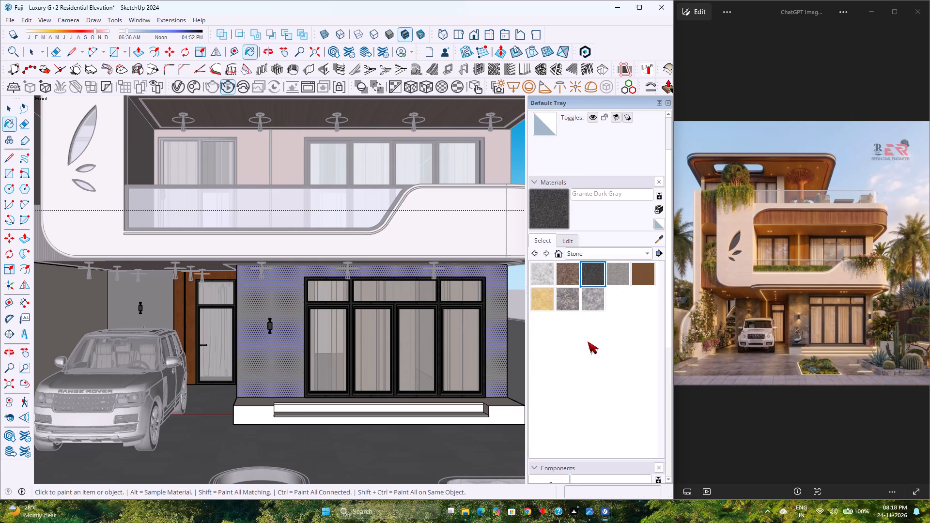
scroll(266, 361, up, 3)
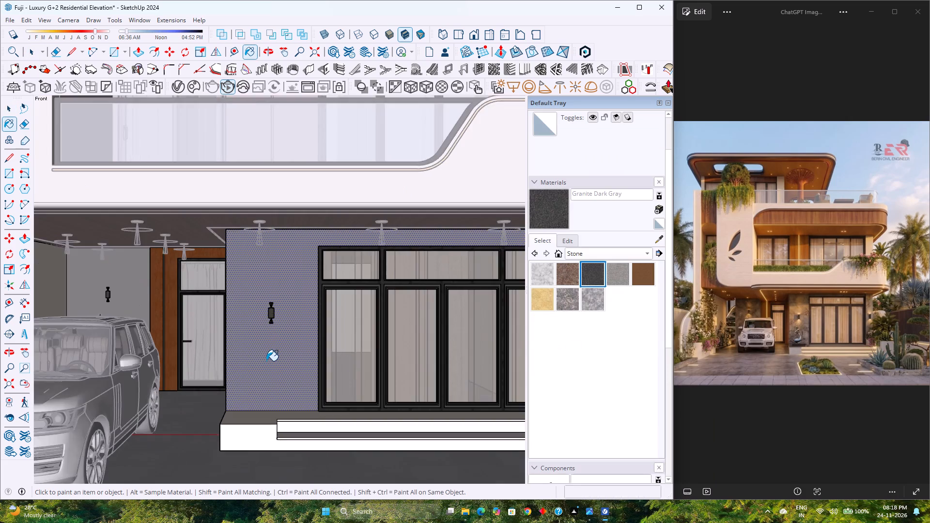
scroll(259, 361, up, 7)
click(586, 293)
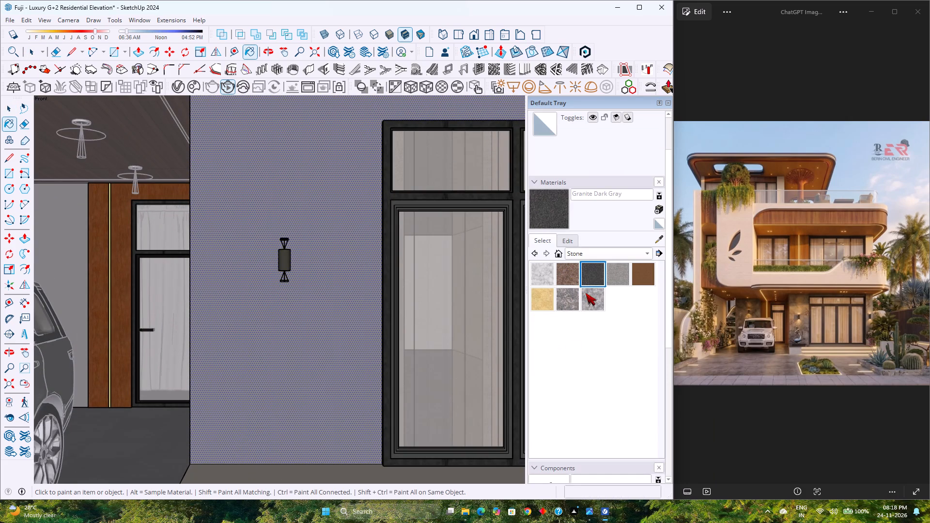
click(320, 372)
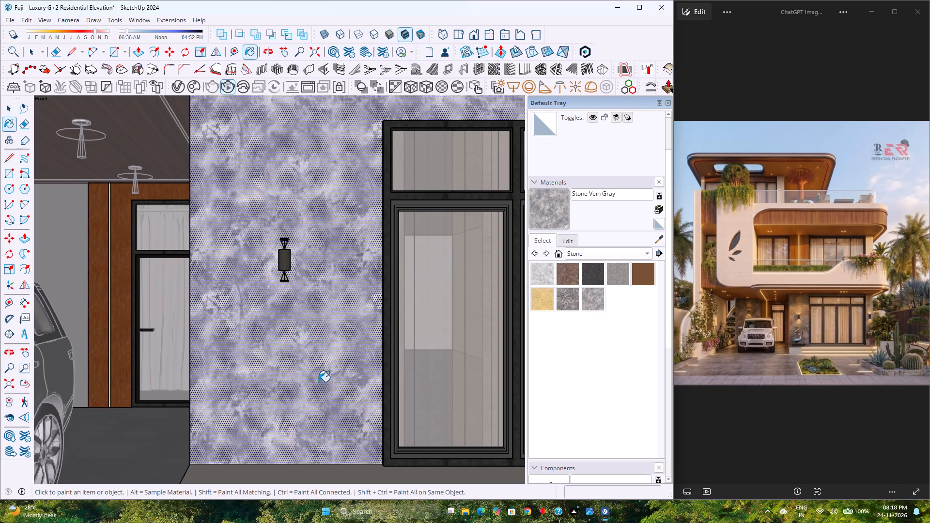
Paint the ground-floor wall behind the car, beside the entrance door, with Stone Vein Gray as well.
click(570, 240)
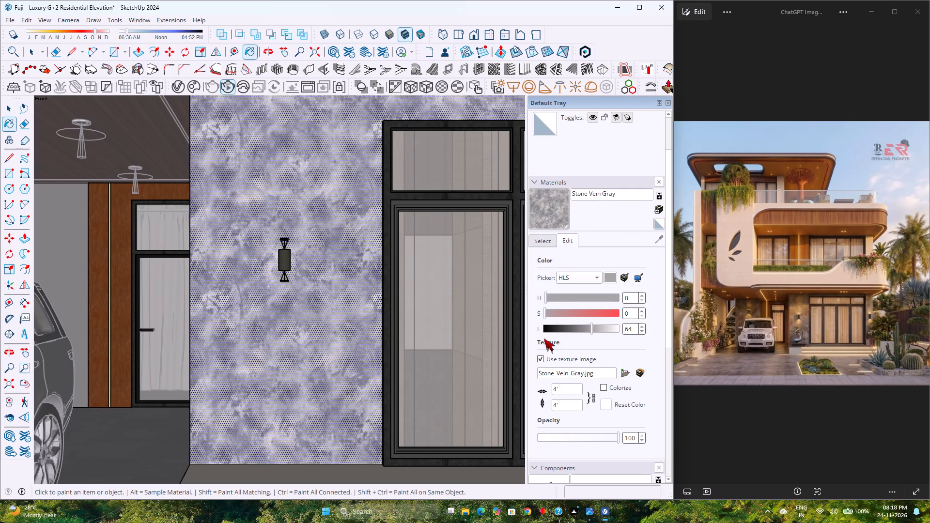
click(539, 242)
scroll(173, 353, down, 4)
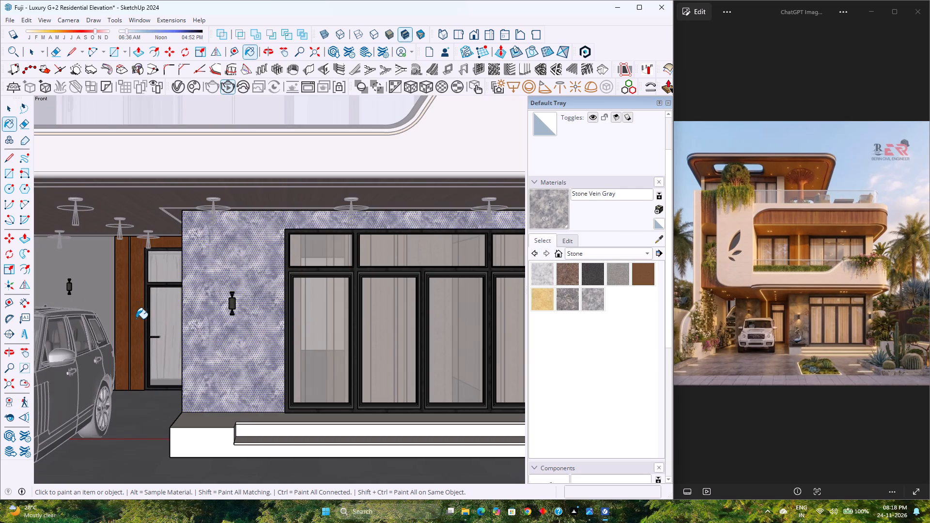
click(107, 298)
middle_drag(188, 348, 269, 364)
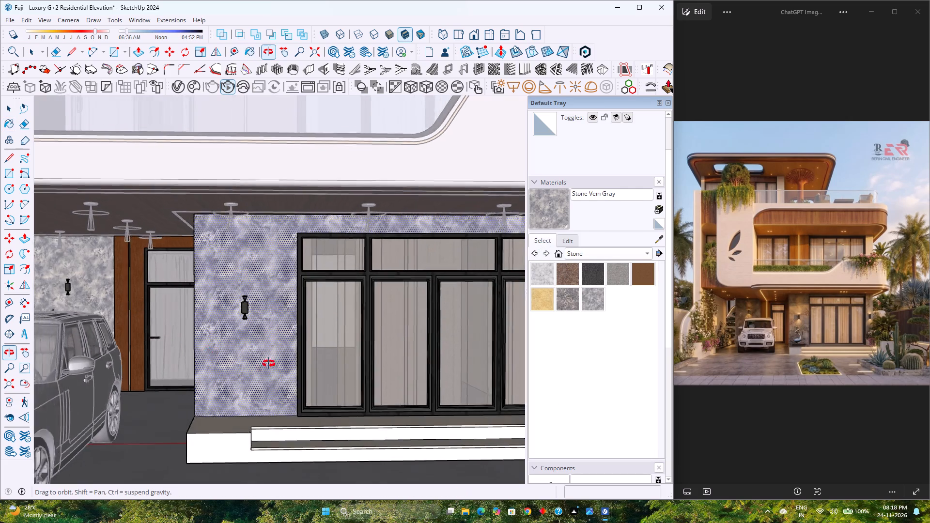
middle_drag(269, 364, 315, 367)
middle_click(315, 367)
click(321, 321)
middle_drag(364, 354, 258, 354)
middle_click(258, 354)
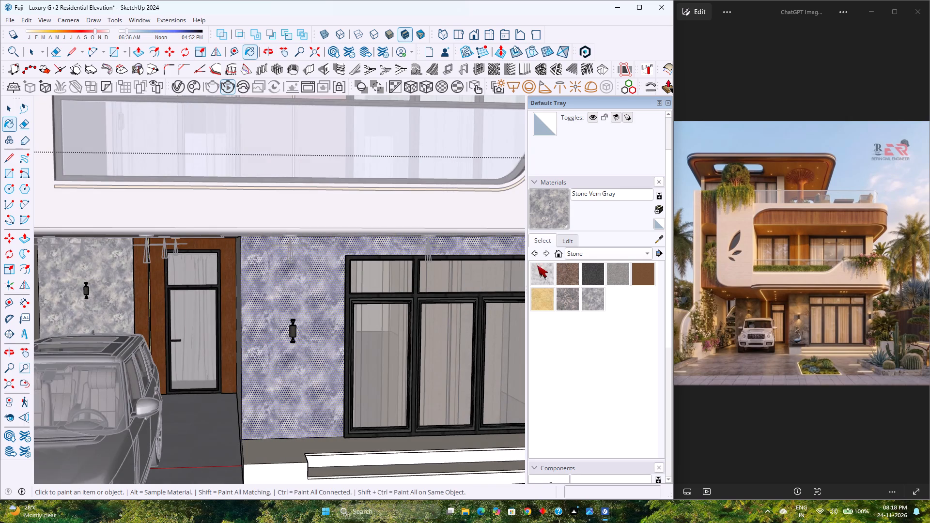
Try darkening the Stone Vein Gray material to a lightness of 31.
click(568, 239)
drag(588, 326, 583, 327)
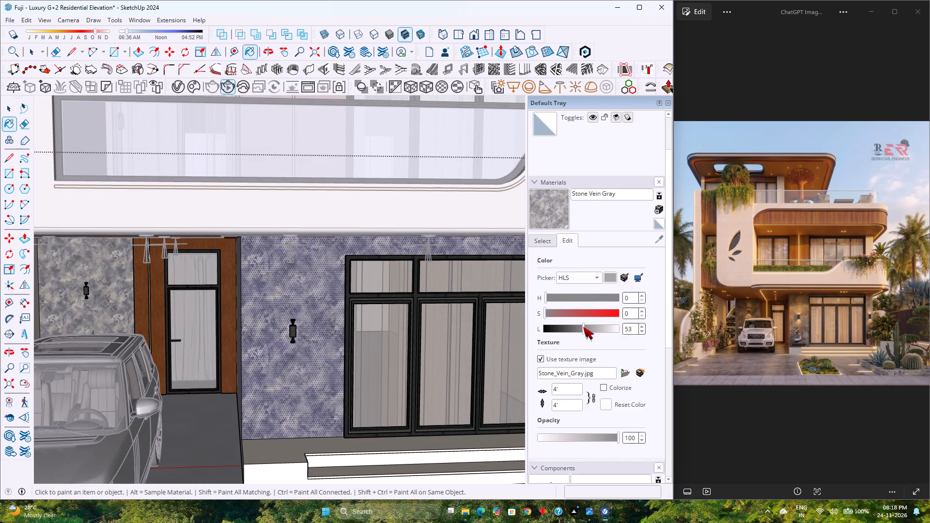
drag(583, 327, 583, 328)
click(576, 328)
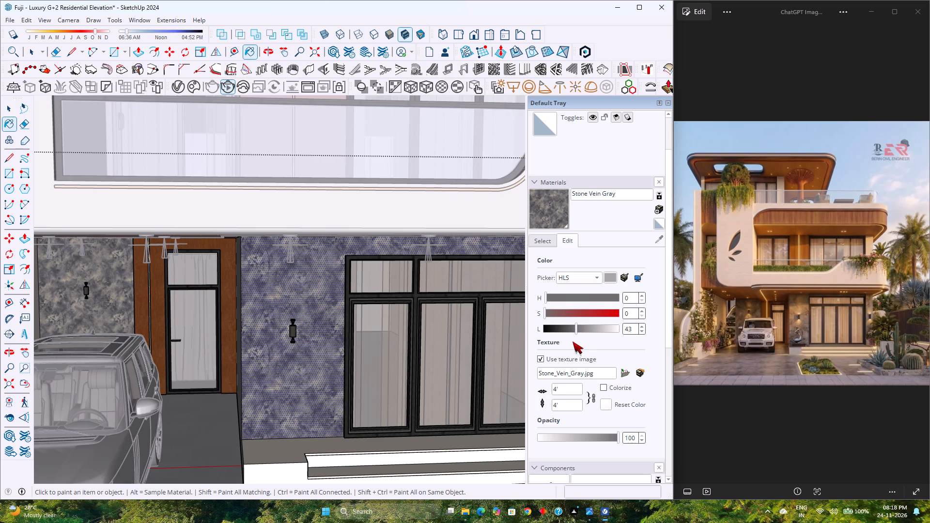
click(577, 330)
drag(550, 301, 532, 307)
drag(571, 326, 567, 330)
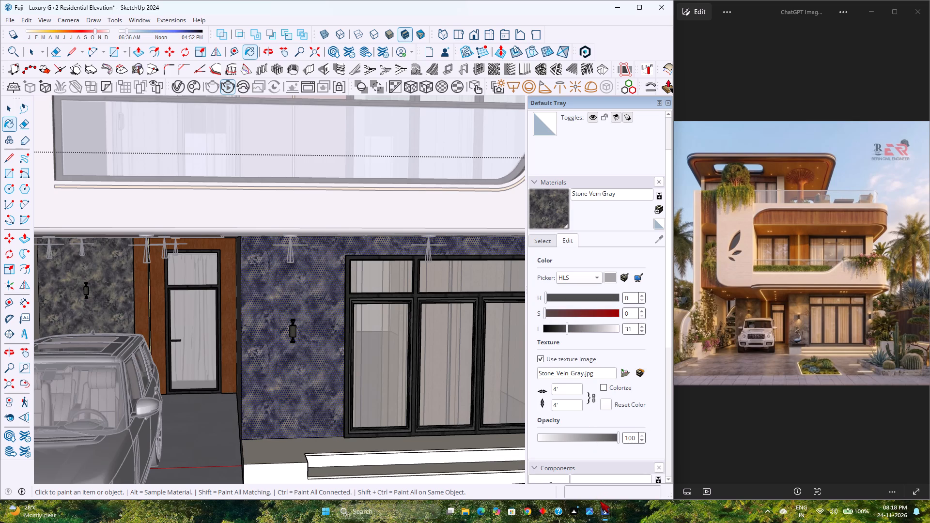
Examine the darkened stone walls across the full ground floor in the V-Ray render.
click(558, 471)
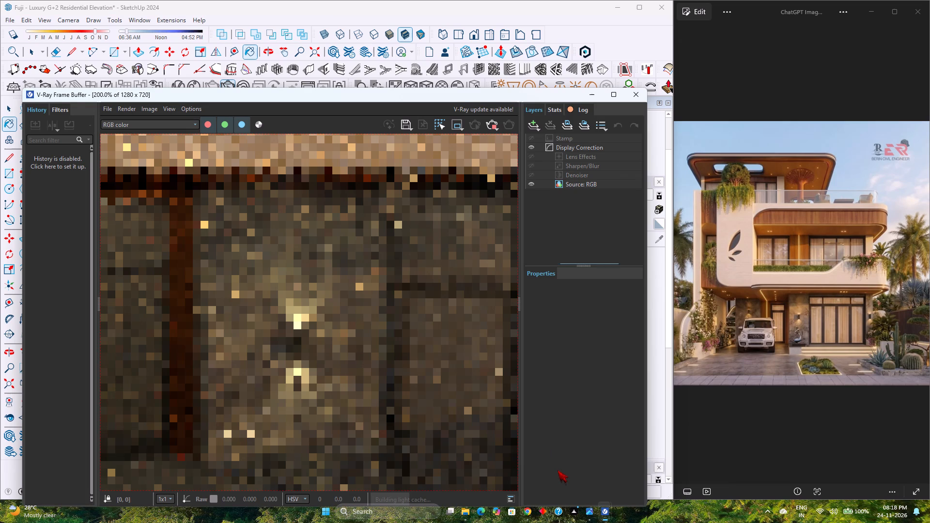
scroll(379, 391, down, 4)
scroll(370, 385, up, 3)
scroll(370, 385, down, 4)
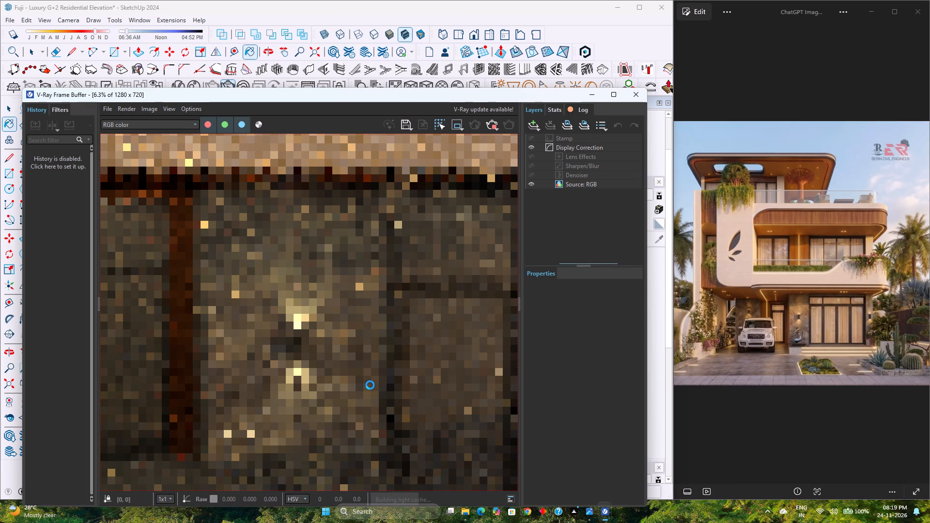
scroll(272, 323, up, 2)
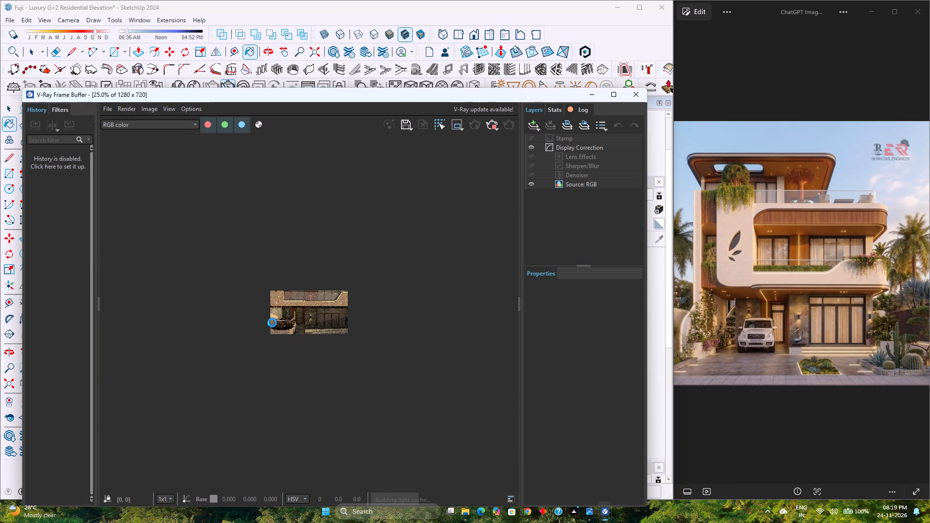
scroll(291, 321, up, 4)
scroll(291, 321, down, 3)
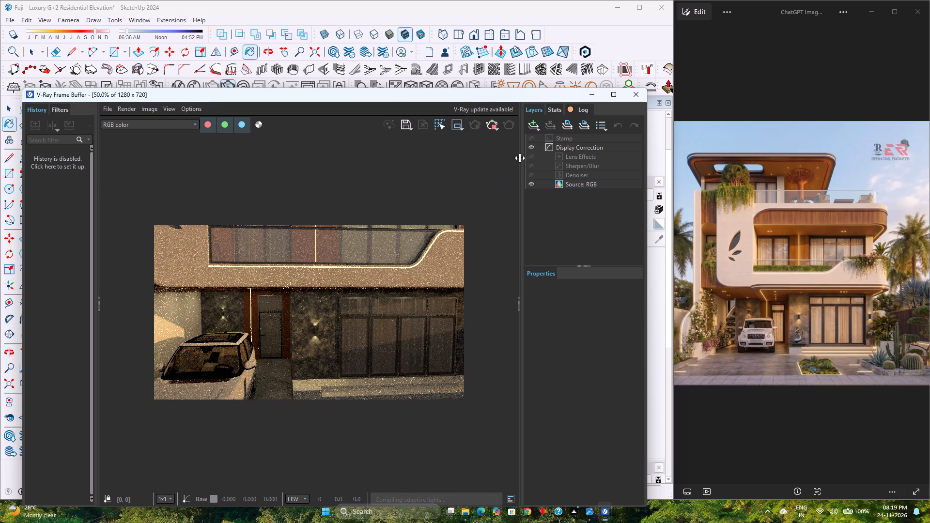
click(595, 99)
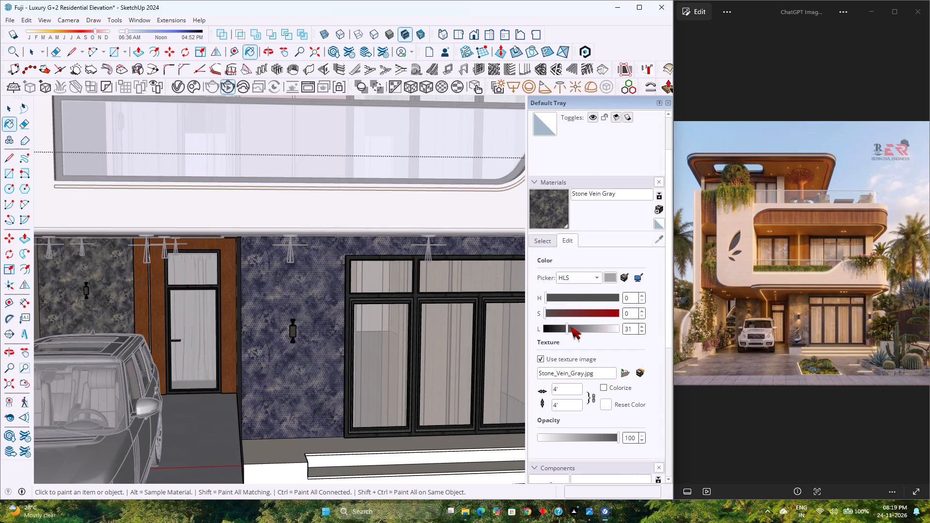
Set Stone Vein Gray's lightness to 44.
drag(571, 327, 577, 327)
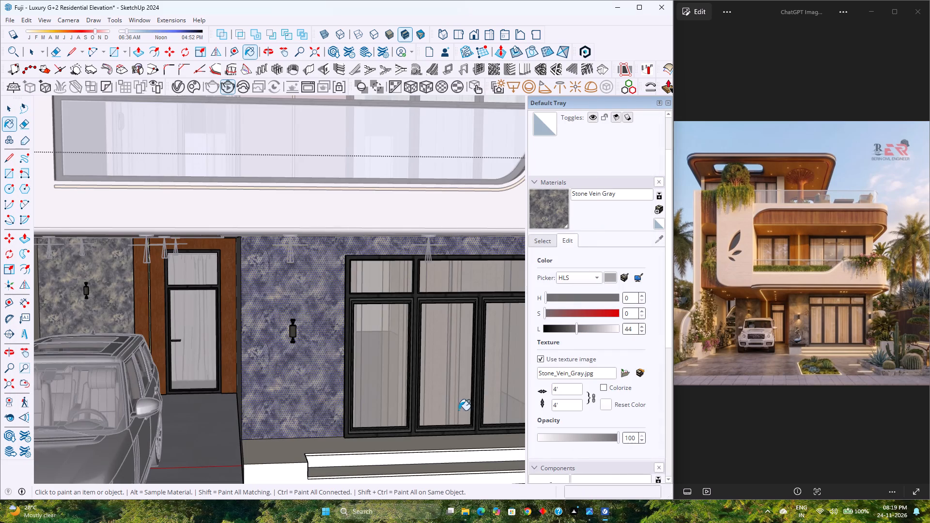
scroll(449, 401, down, 2)
click(346, 386)
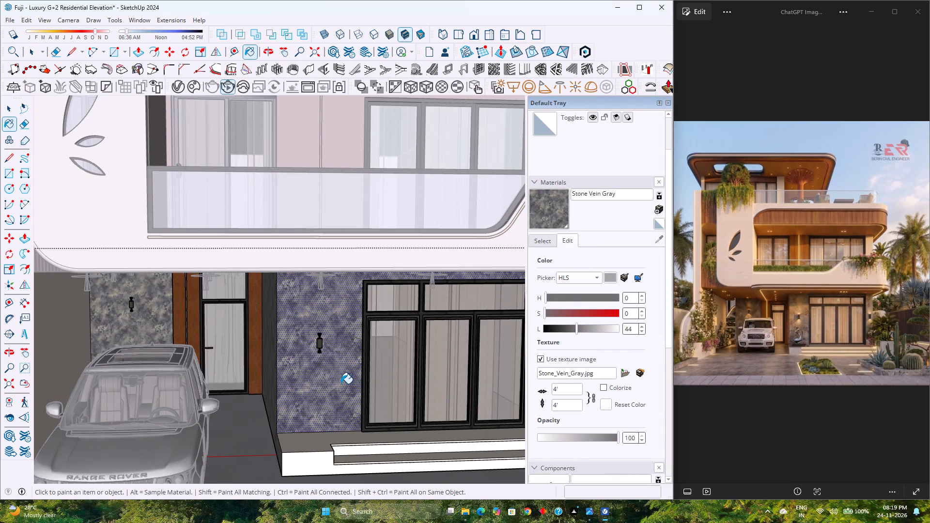
key(space)
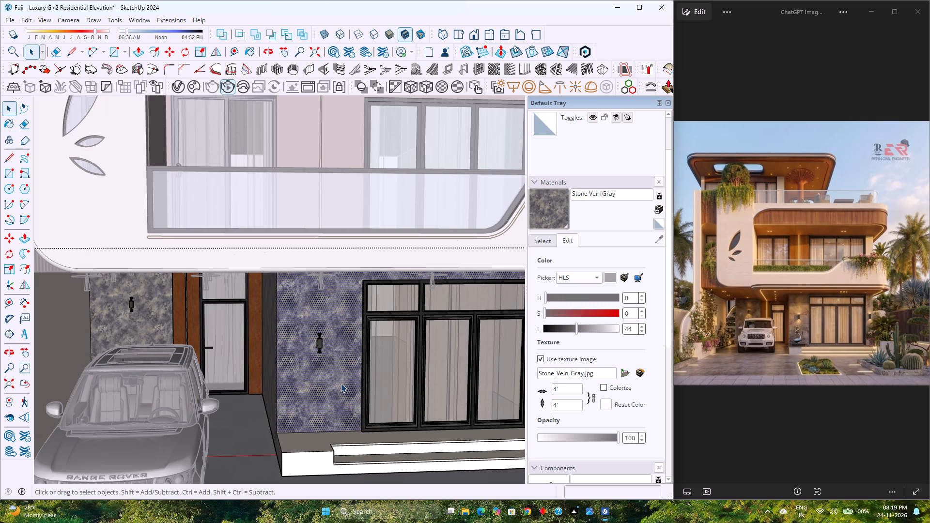
Set Stone Vein Gray's texture size to 6' by 6', checking the wall's stone in the reference image.
scroll(333, 324, down, 1)
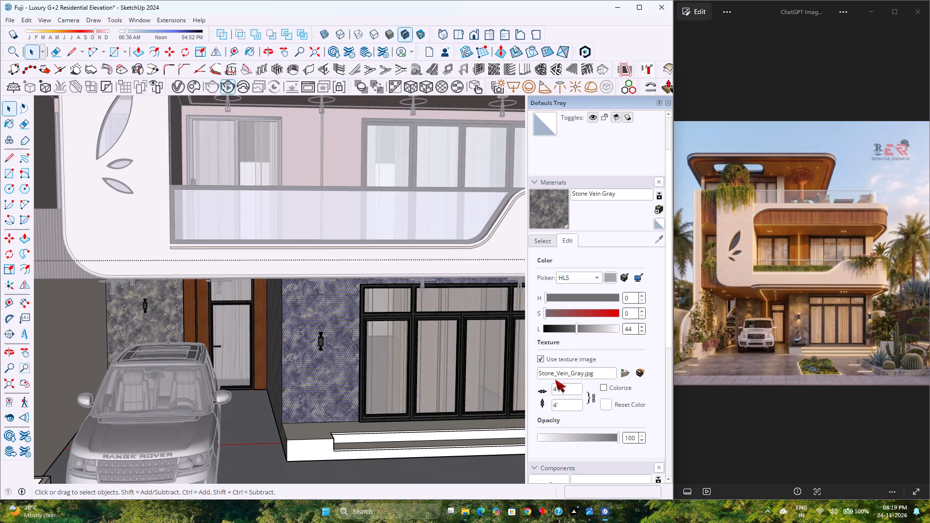
click(556, 384)
key(BackSpace)
key(6)
key(Return)
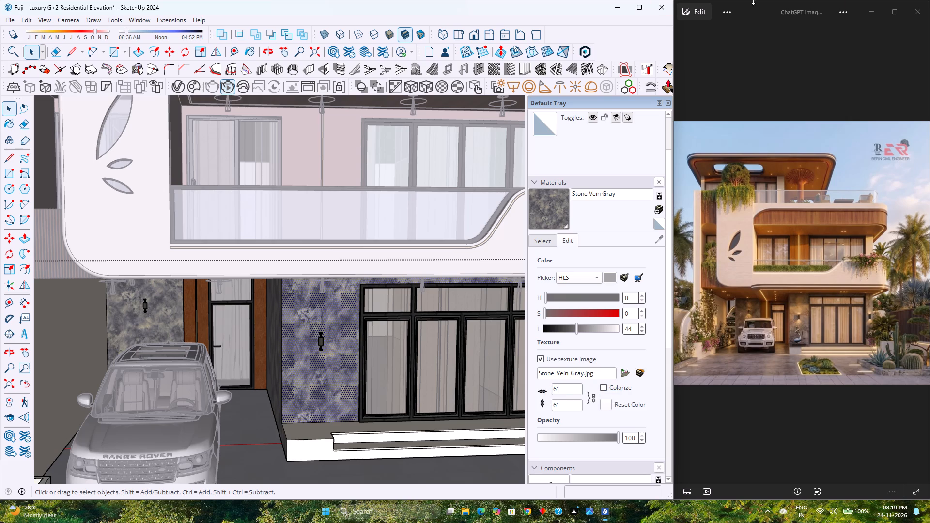
key(space)
scroll(767, 84, down, 4)
scroll(767, 84, up, 3)
key(Escape)
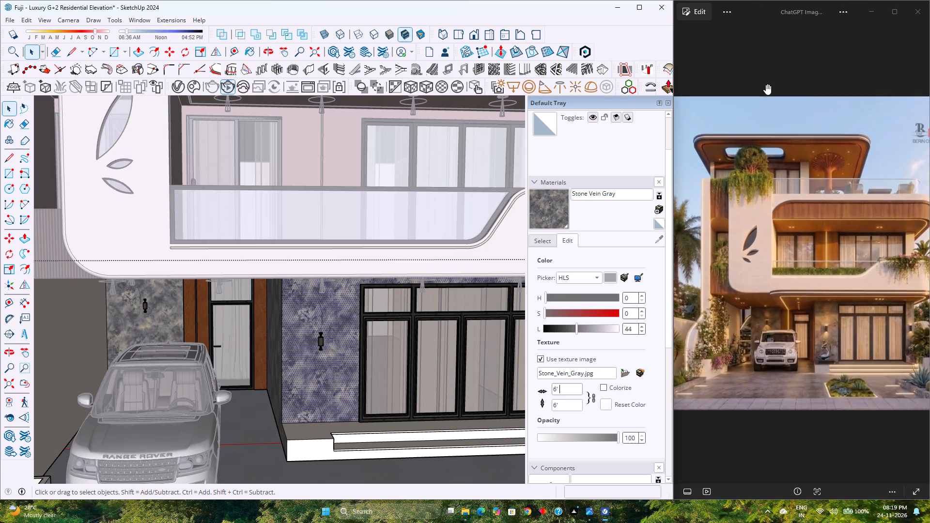
scroll(766, 84, down, 3)
scroll(790, 89, up, 3)
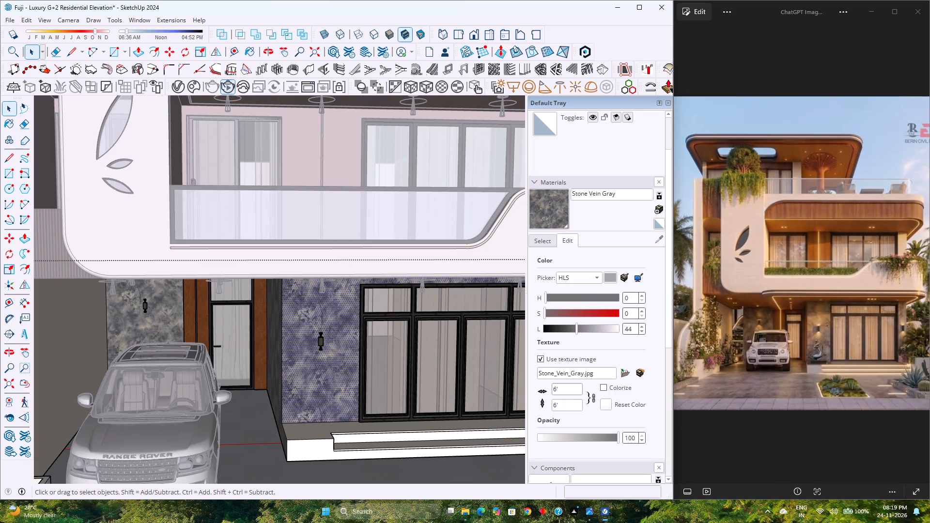
key(BackSpace)
click(341, 381)
Examine the whole elevation in the standard Front view, comparing the stone walls with the reference image.
scroll(341, 381, down, 2)
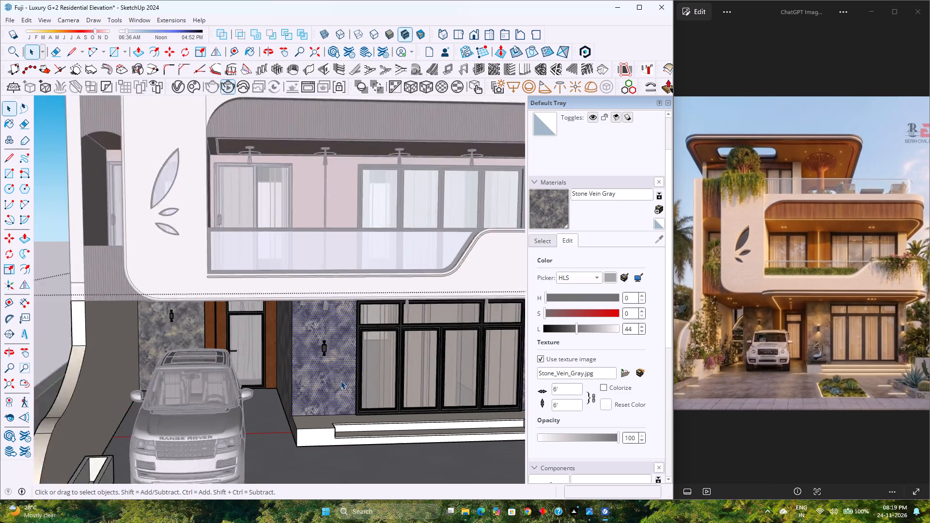
scroll(341, 381, down, 2)
key(Escape)
scroll(341, 381, down, 7)
middle_drag(344, 380, 283, 359)
middle_click(283, 359)
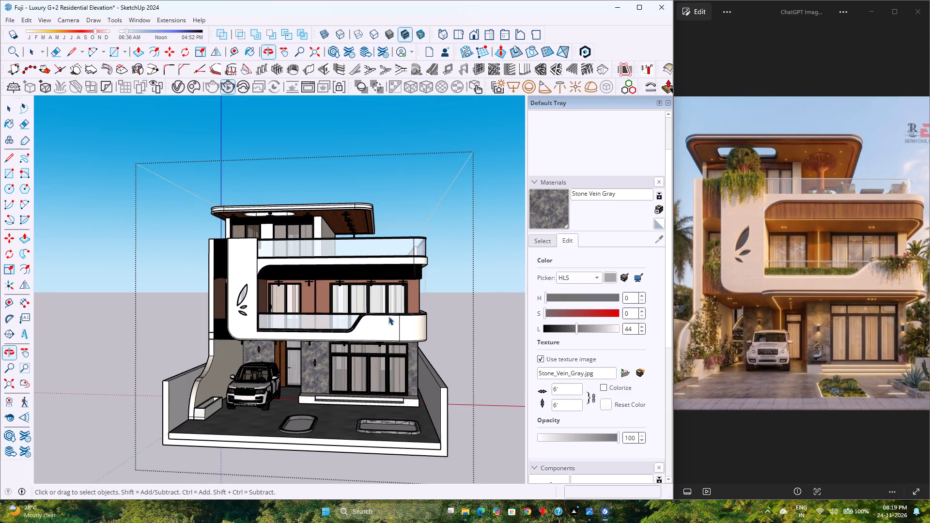
click(491, 308)
click(473, 34)
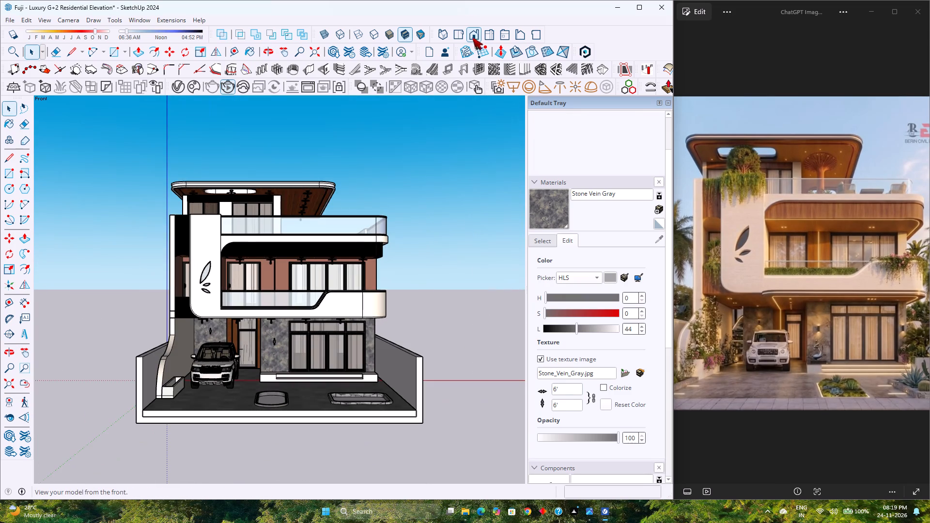
scroll(282, 284, up, 3)
scroll(282, 284, down, 2)
scroll(272, 344, up, 1)
scroll(272, 344, down, 1)
scroll(272, 344, up, 2)
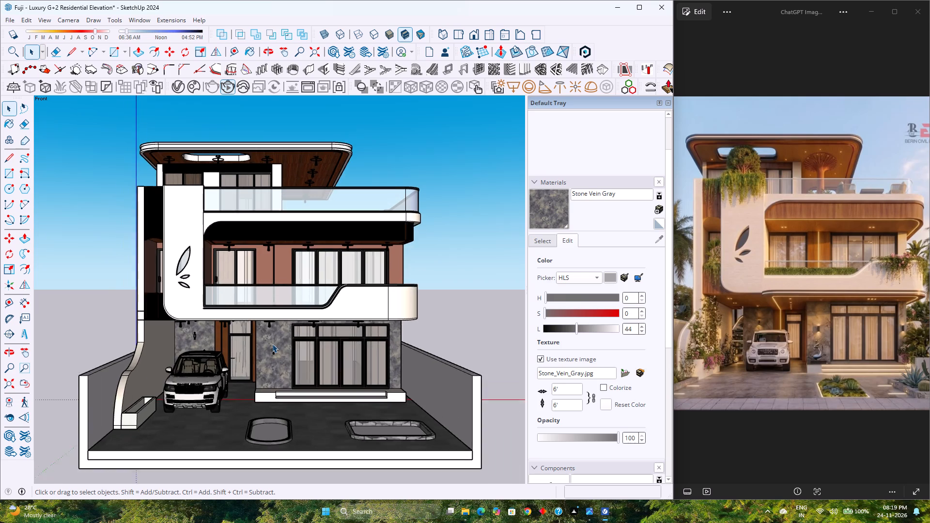
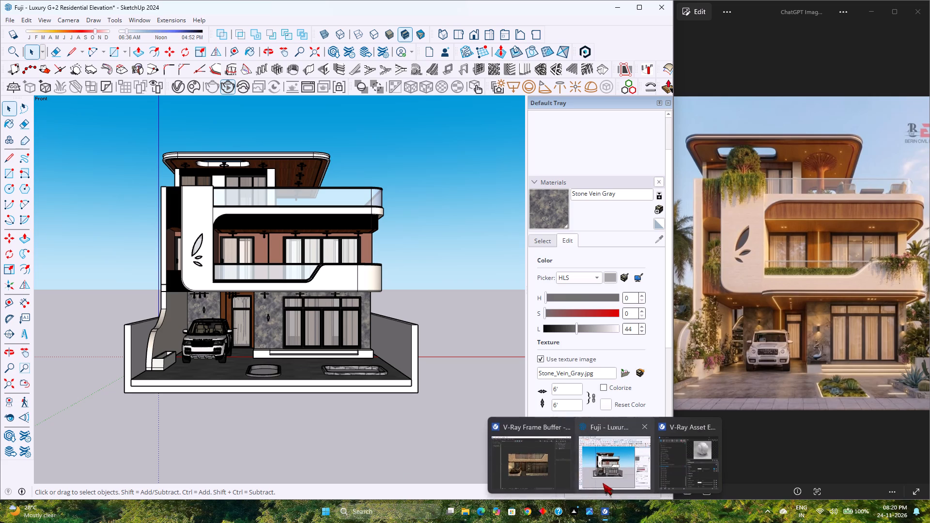
Examine the ground-floor stone walls and the full elevation in the updated V-Ray render.
click(563, 482)
scroll(319, 340, up, 2)
scroll(319, 339, down, 1)
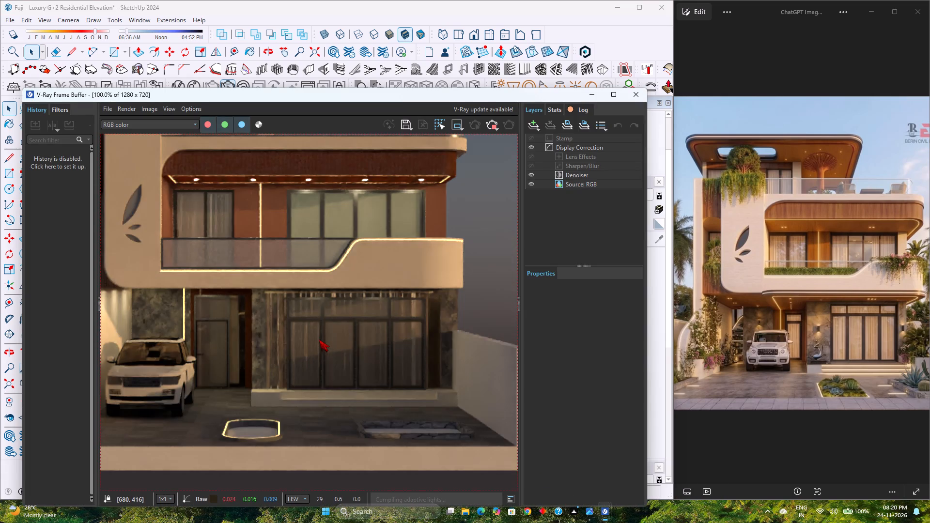
scroll(239, 333, up, 2)
scroll(239, 333, down, 2)
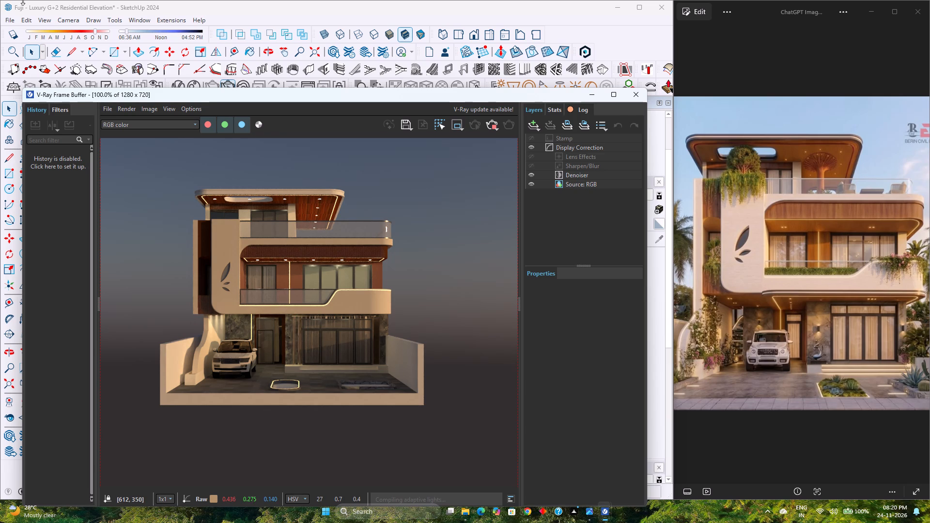
Try sun times between morning and afternoon in the live render, settling on early morning shortly after 06:36 AM.
drag(126, 31, 141, 33)
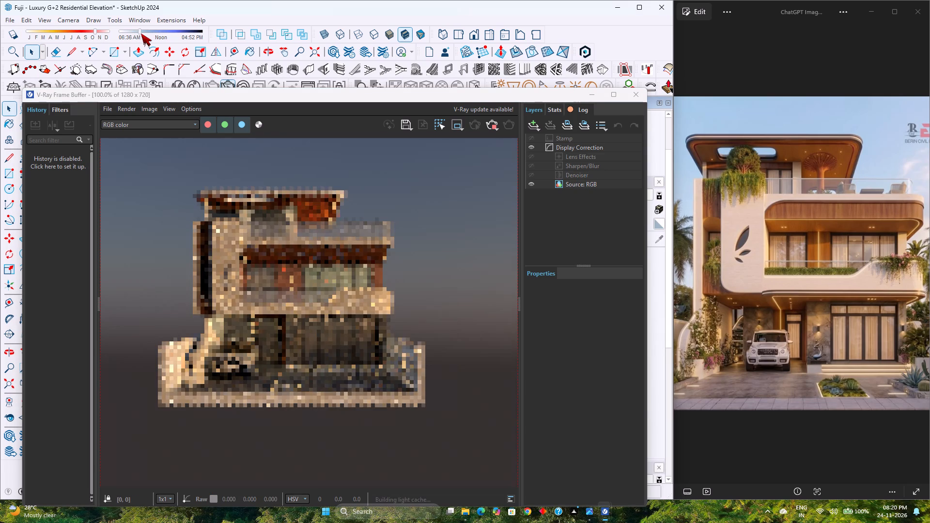
drag(141, 33, 141, 33)
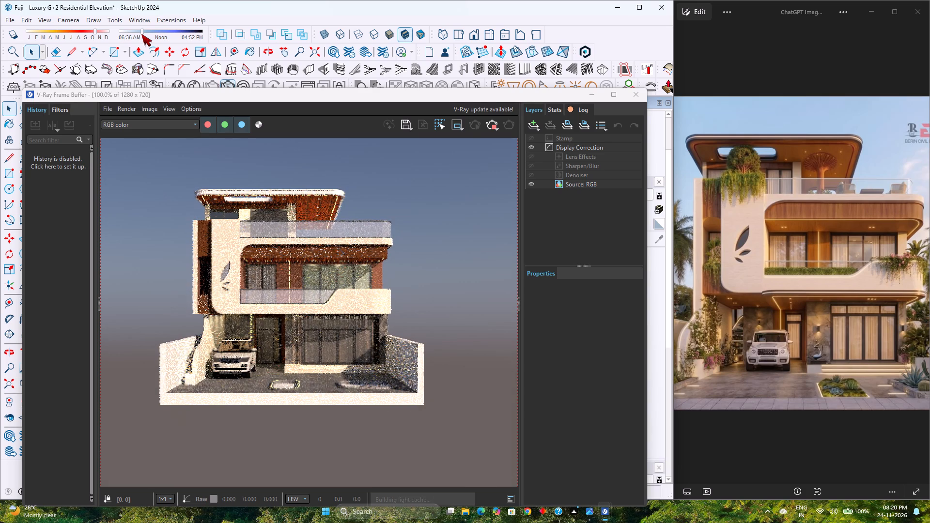
drag(140, 34, 157, 34)
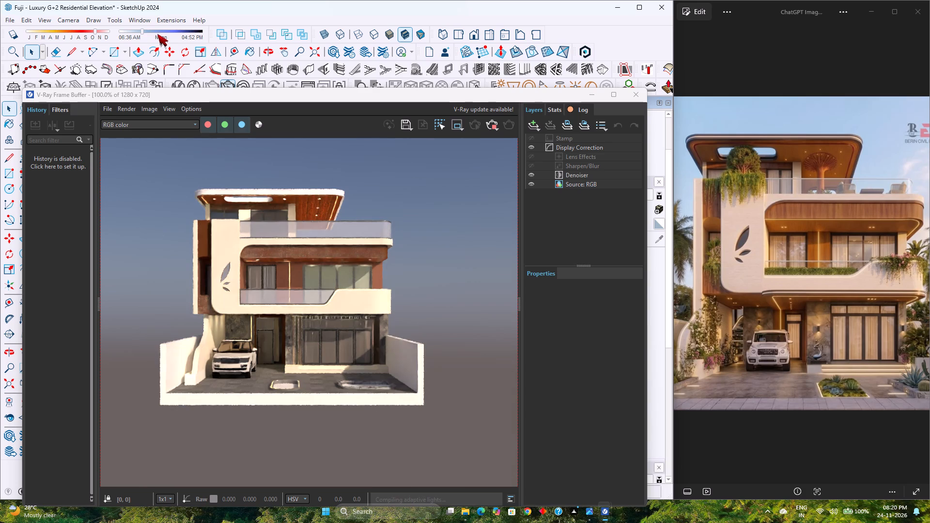
drag(157, 34, 180, 35)
drag(141, 31, 172, 32)
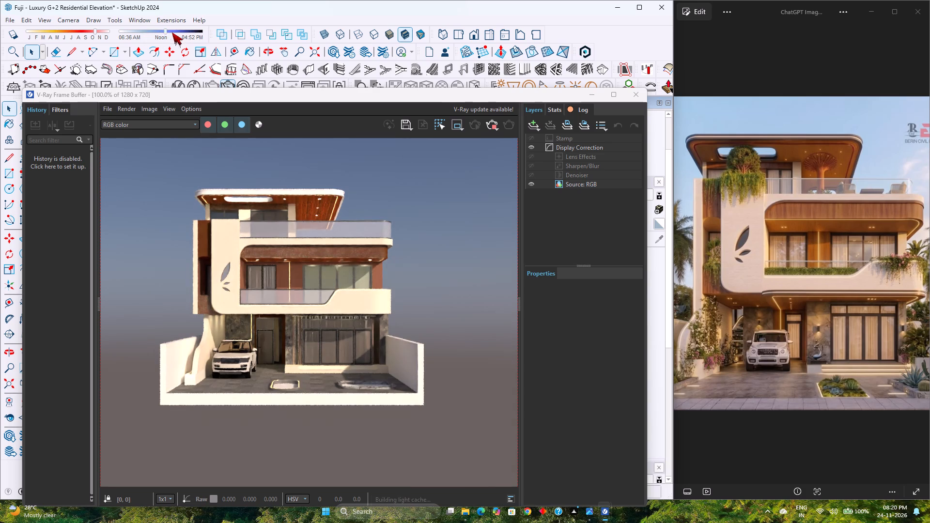
drag(172, 32, 181, 36)
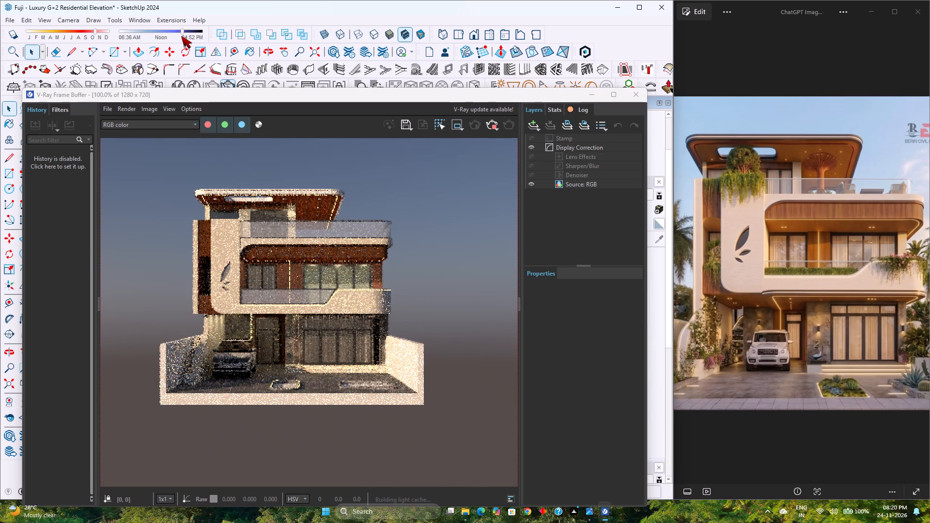
drag(181, 36, 133, 34)
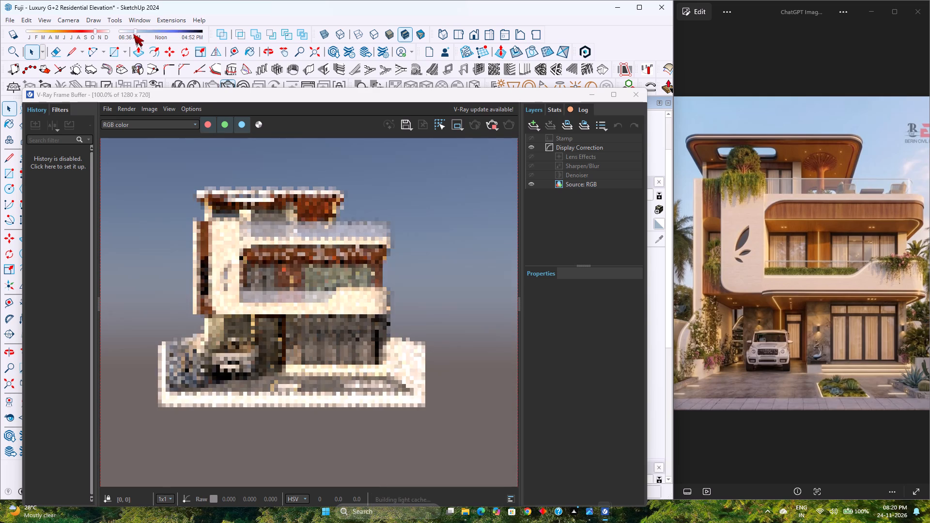
drag(133, 34, 128, 34)
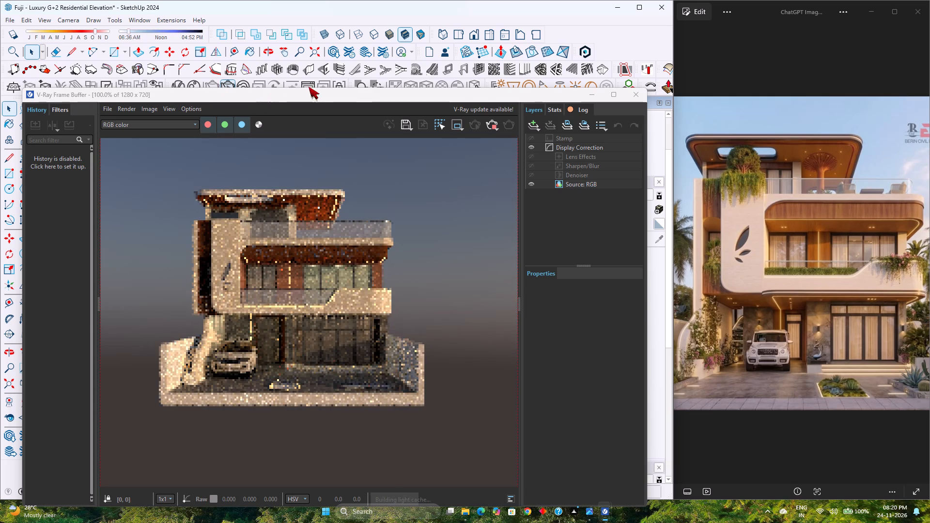
click(596, 99)
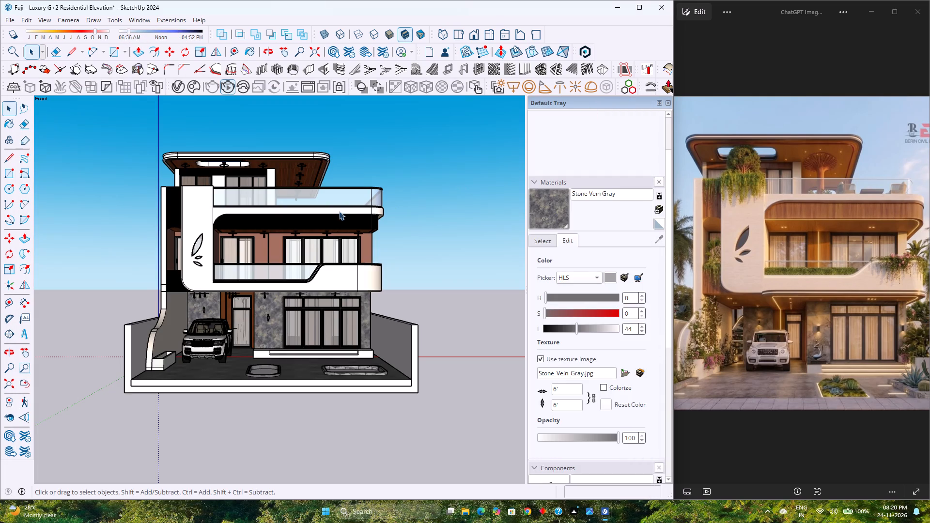
Hide the first floor's white curved facade frame with the leaf cutouts, exposing the side balcony behind it.
scroll(204, 212, up, 9)
middle_drag(167, 231, 192, 170)
scroll(192, 181, up, 3)
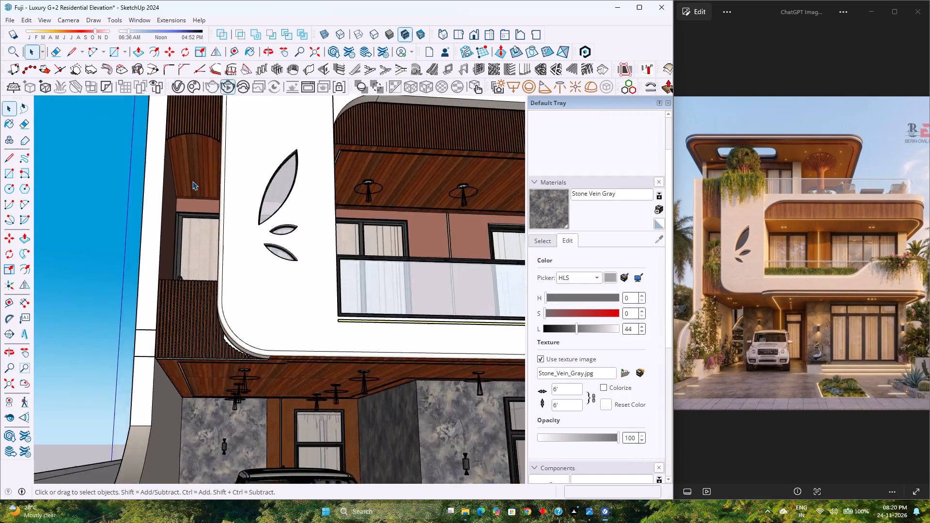
scroll(192, 181, up, 9)
middle_drag(203, 189, 215, 196)
scroll(214, 196, down, 10)
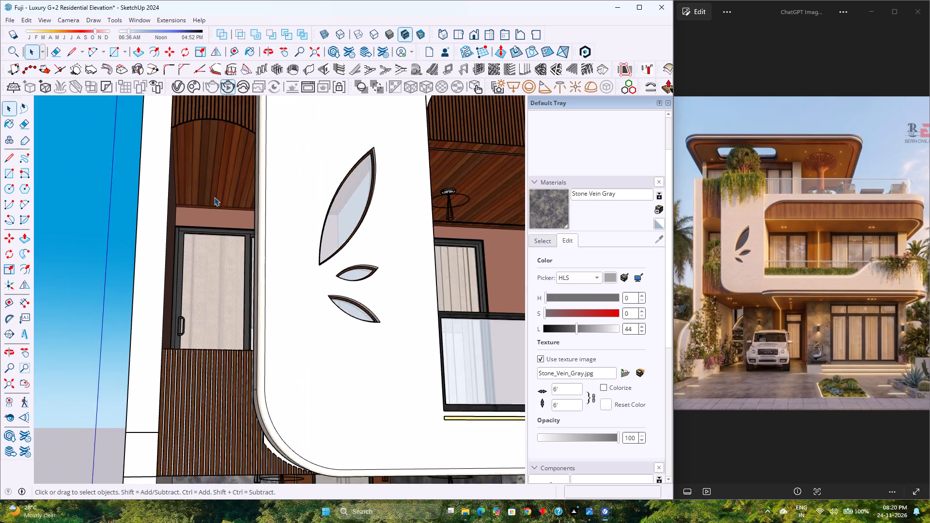
scroll(214, 197, down, 2)
click(271, 202)
click(271, 202)
click(271, 202)
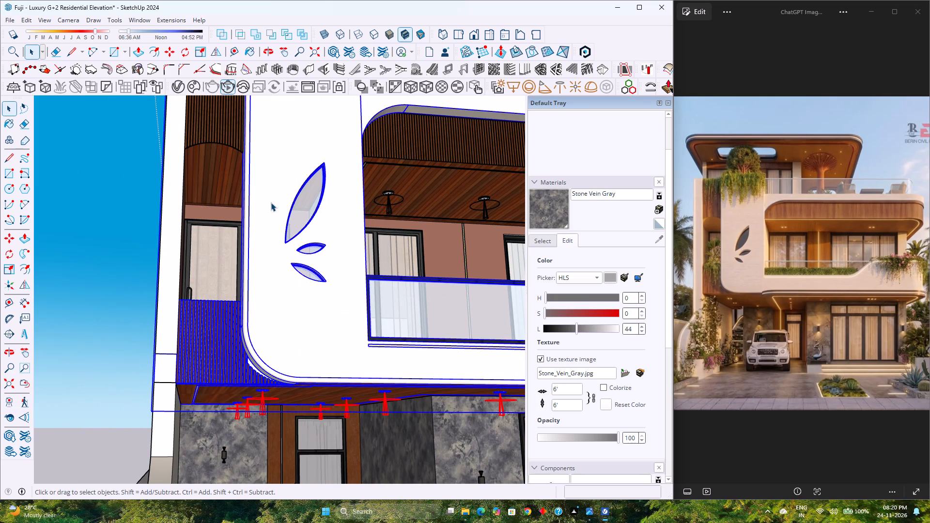
click(271, 202)
click(271, 201)
click(271, 200)
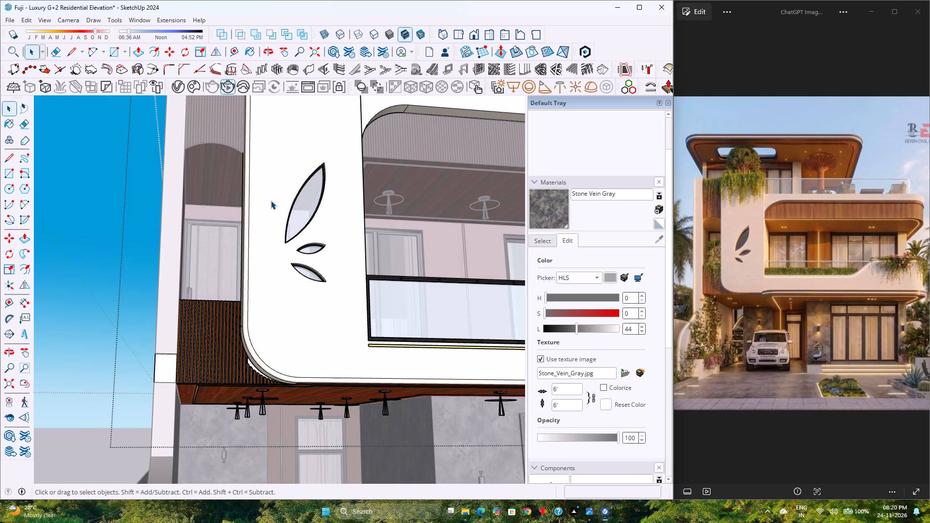
click(271, 200)
right_click(271, 200)
click(319, 229)
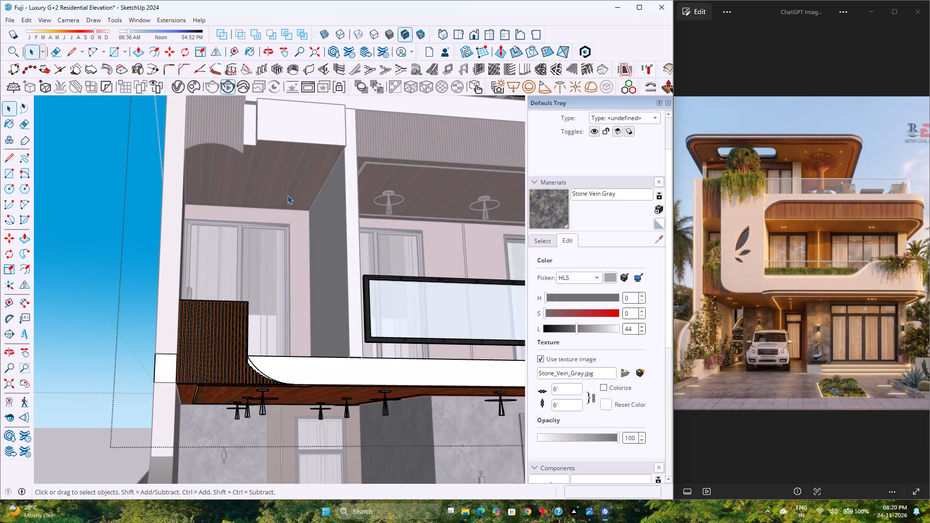
key(Escape)
Inside the first-floor group, place a guide 3'6" from the back edge of the side balcony's wood ceiling.
double_click(284, 191)
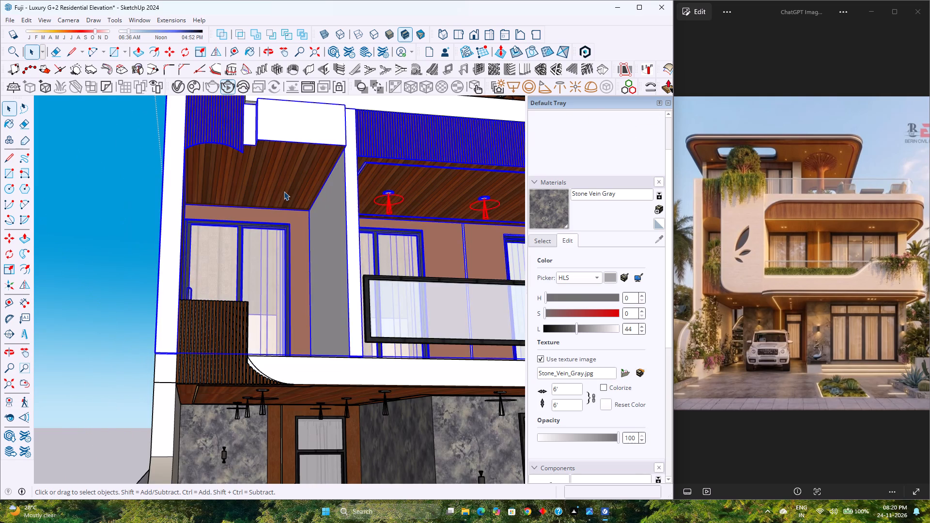
scroll(284, 191, up, 2)
middle_drag(283, 190, 269, 169)
shift+middle_drag(270, 164, 265, 243)
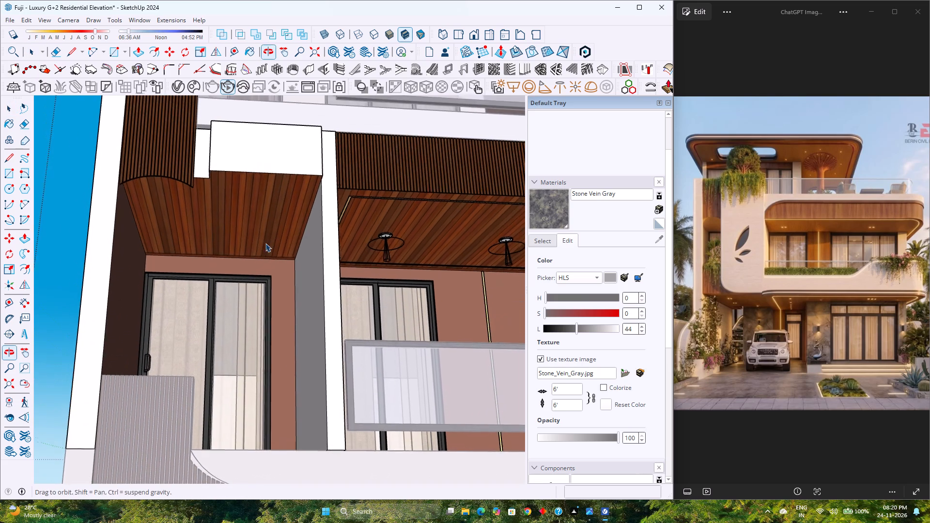
shift+middle_drag(265, 243, 267, 241)
middle_drag(258, 246, 254, 237)
scroll(242, 250, up, 3)
scroll(185, 232, up, 1)
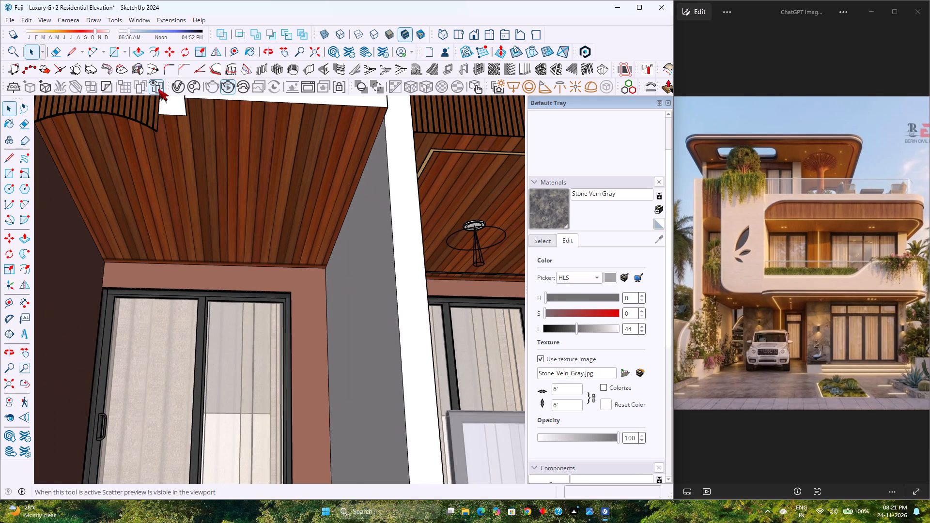
click(229, 59)
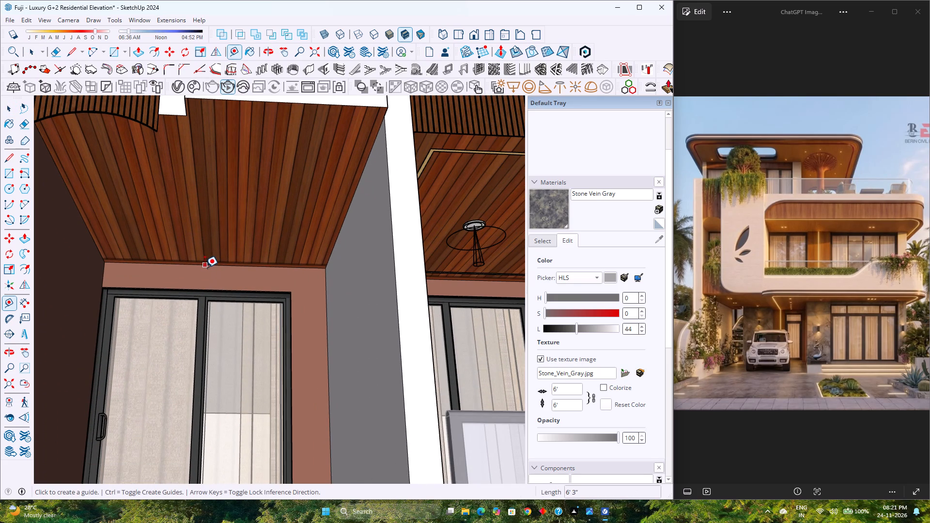
click(205, 267)
scroll(217, 216, down, 6)
middle_drag(217, 215, 270, 196)
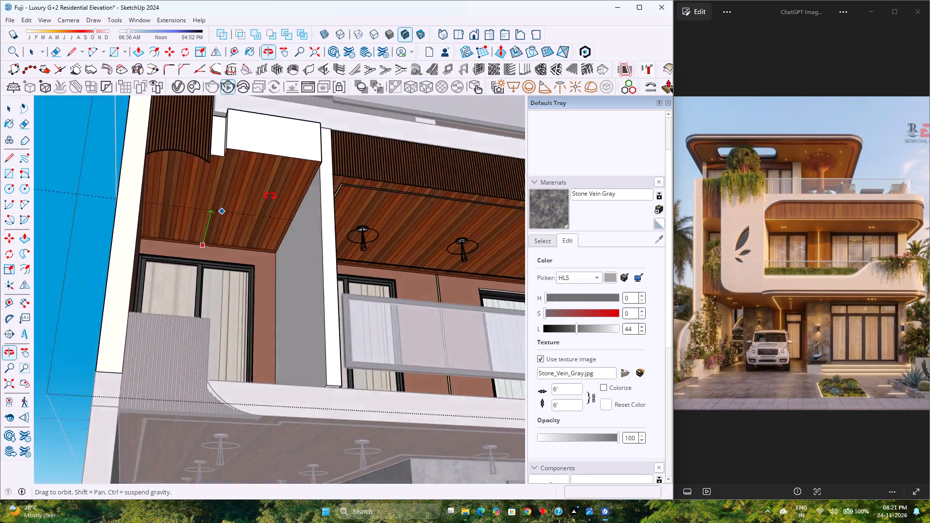
middle_drag(270, 196, 310, 218)
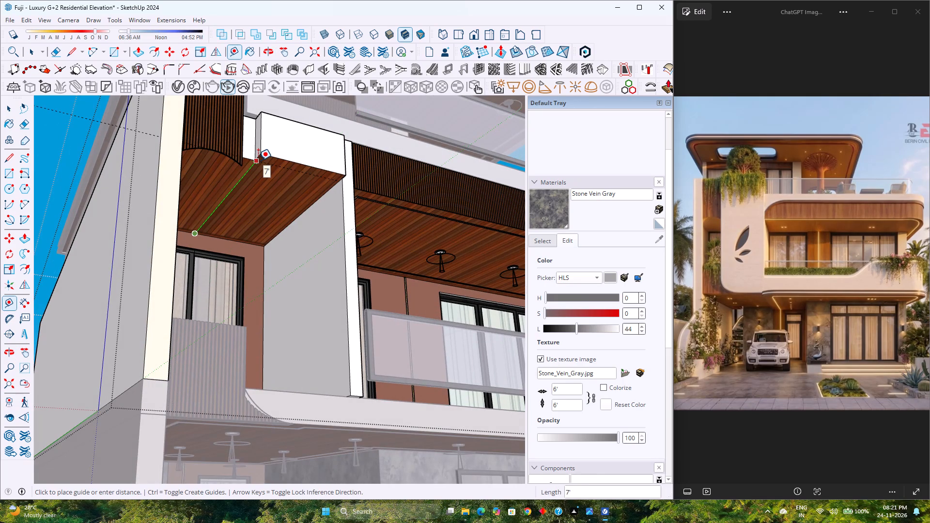
key(3)
text('6)
key(Return)
Place a crossing guide on the side balcony ceiling, from its side edge to the back edge's midpoint.
click(313, 202)
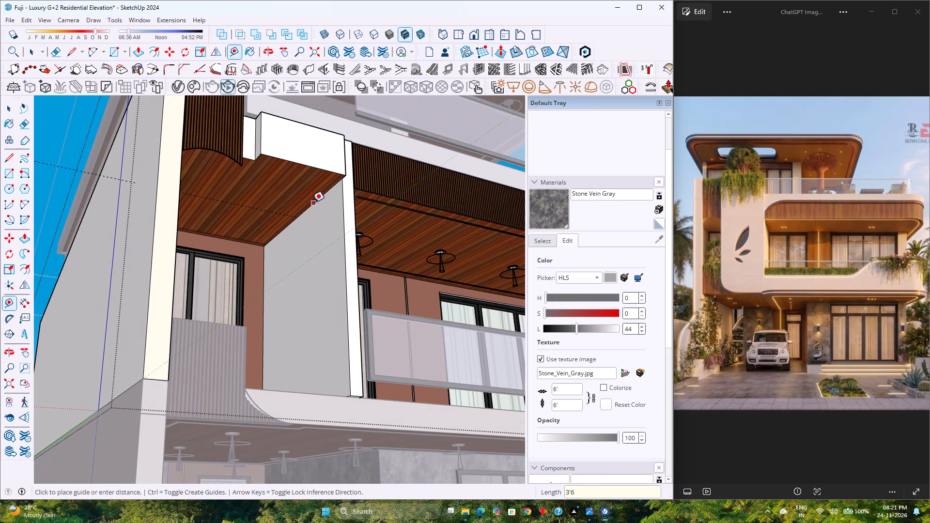
middle_drag(273, 195, 216, 184)
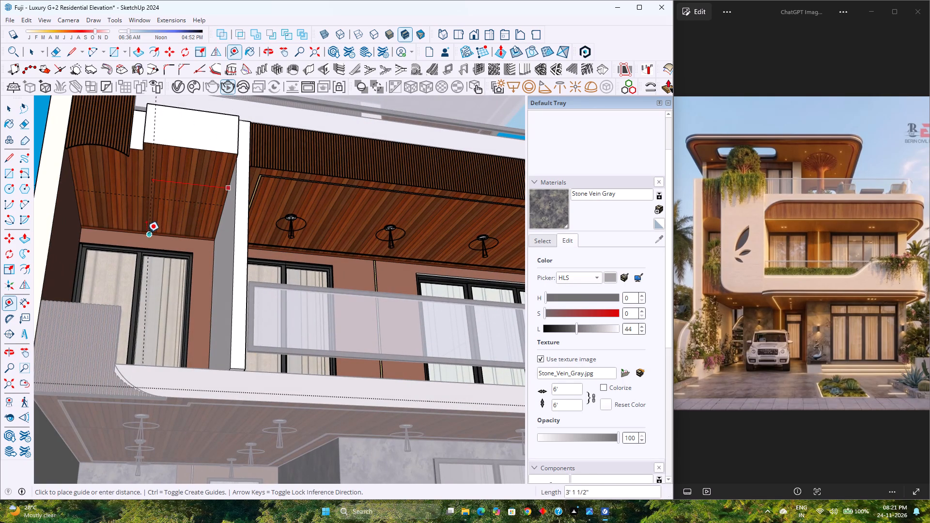
click(147, 235)
Draw a circle with a 3" radius on the side balcony ceiling where the two guides cross.
key(c)
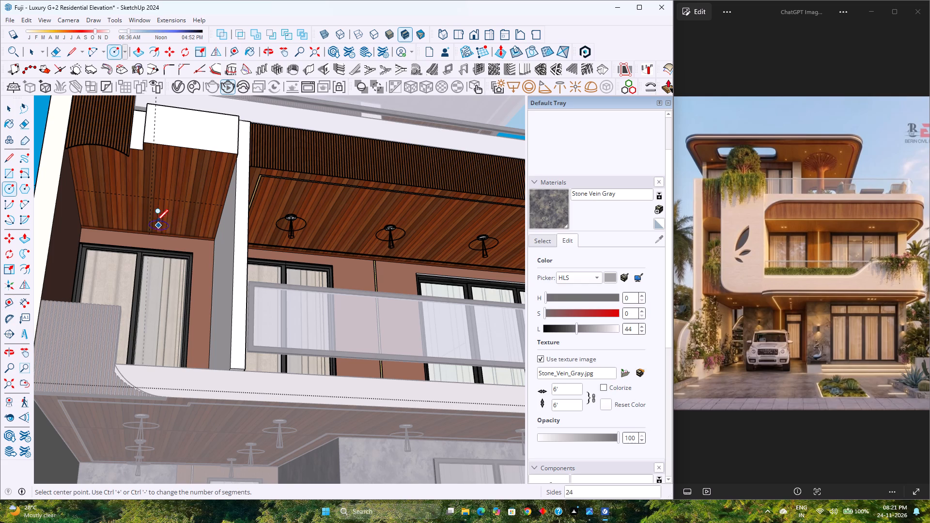
scroll(152, 212, up, 2)
click(152, 195)
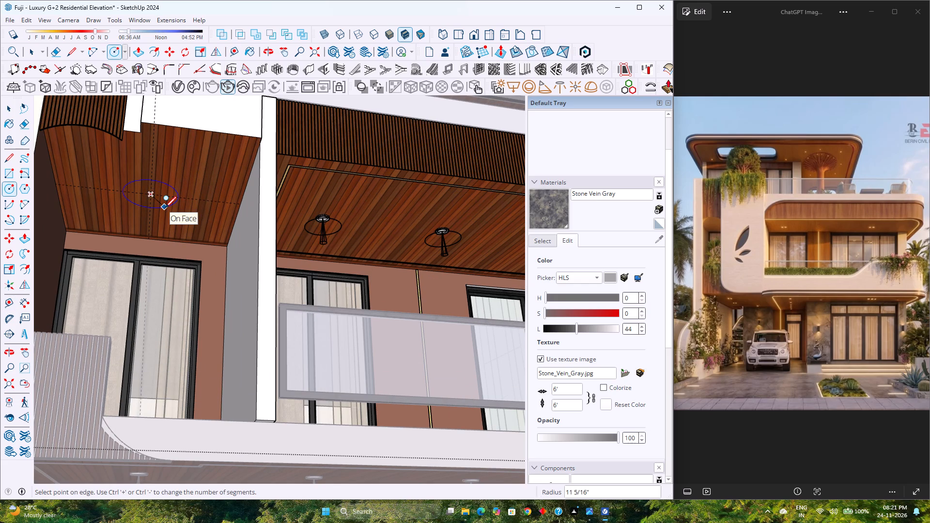
key(3)
key(Return)
key(space)
Set the ceiling circle's segments to 240.
scroll(154, 196, up, 4)
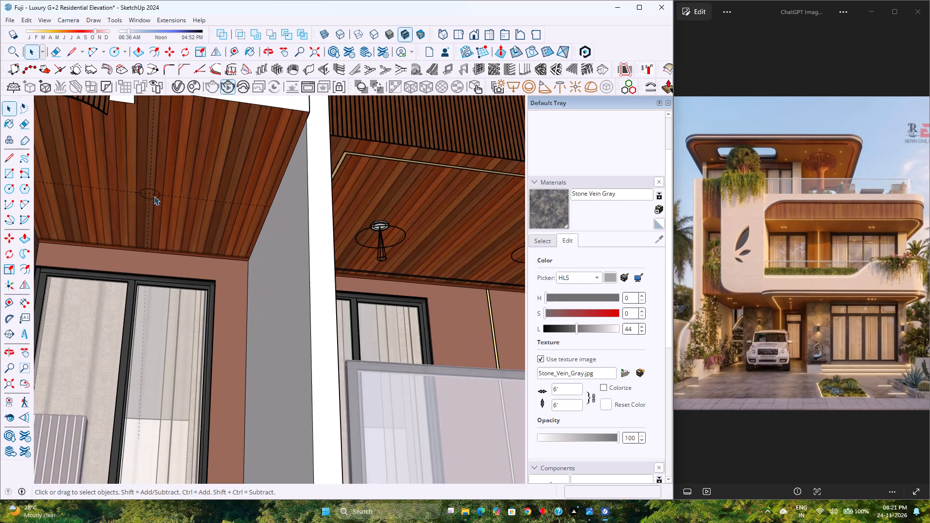
scroll(154, 196, up, 2)
click(157, 190)
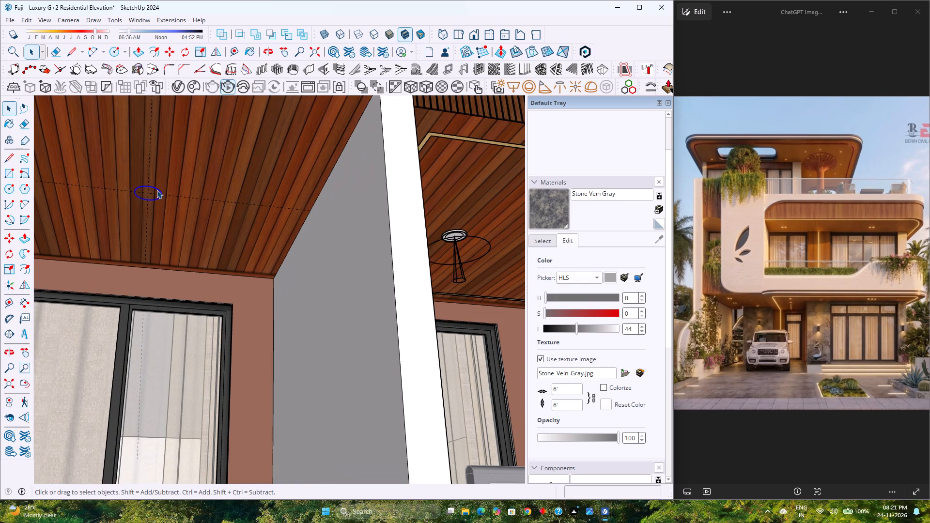
click(629, 116)
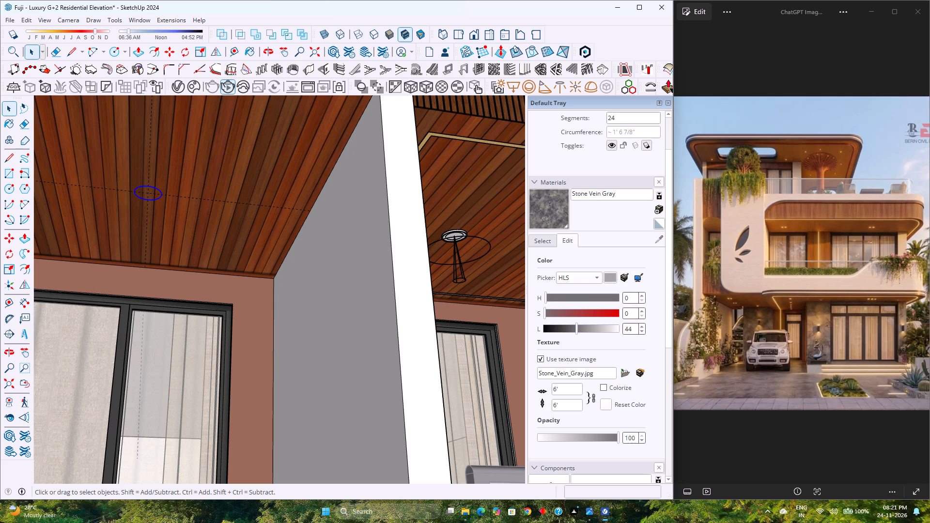
key(0)
key(Return)
Push/Pull the ceiling circle's face 3" up into the wood ceiling as a downlight recess.
scroll(144, 203, up, 2)
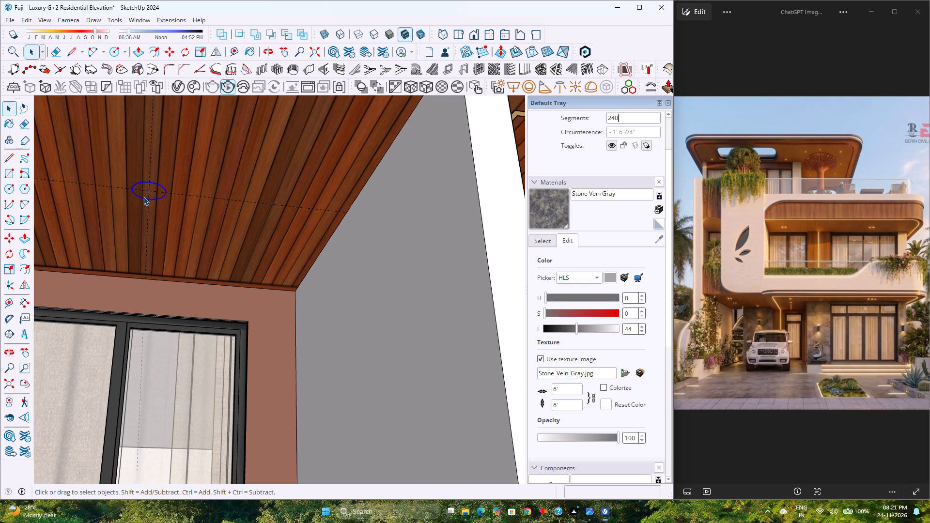
click(155, 195)
key(p)
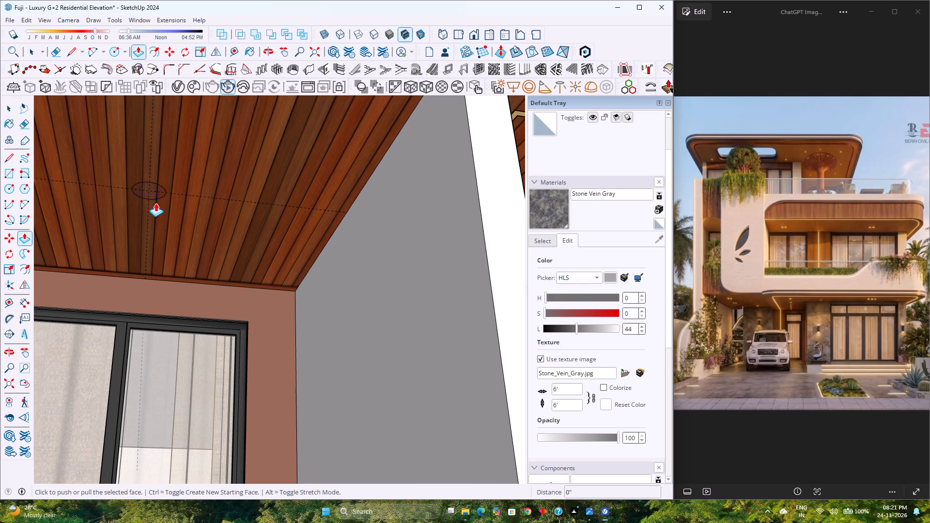
click(156, 194)
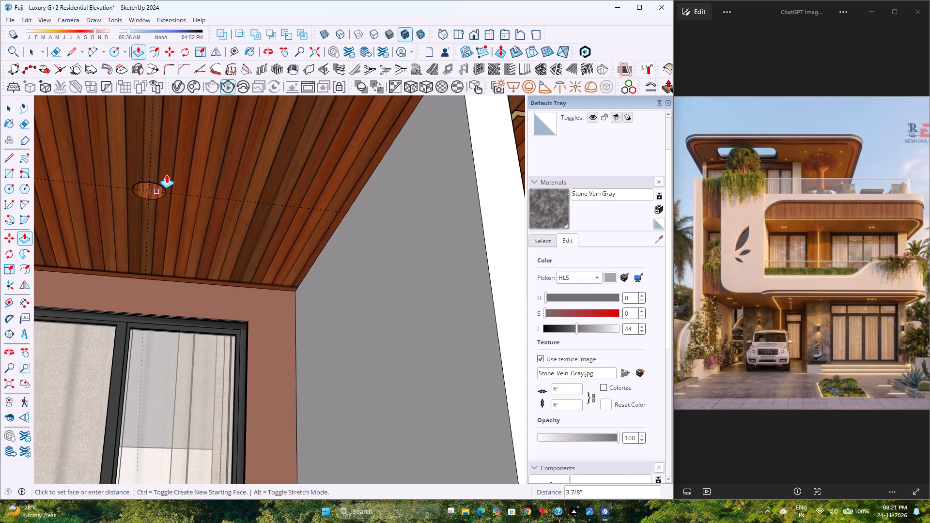
key(3)
key(Return)
scroll(136, 227, down, 9)
key(space)
Copy the neighbouring balcony's ceiling downlight about 6' 1 1/2" along the red axis, aligned with the side balcony recess's centre.
scroll(335, 231, up, 8)
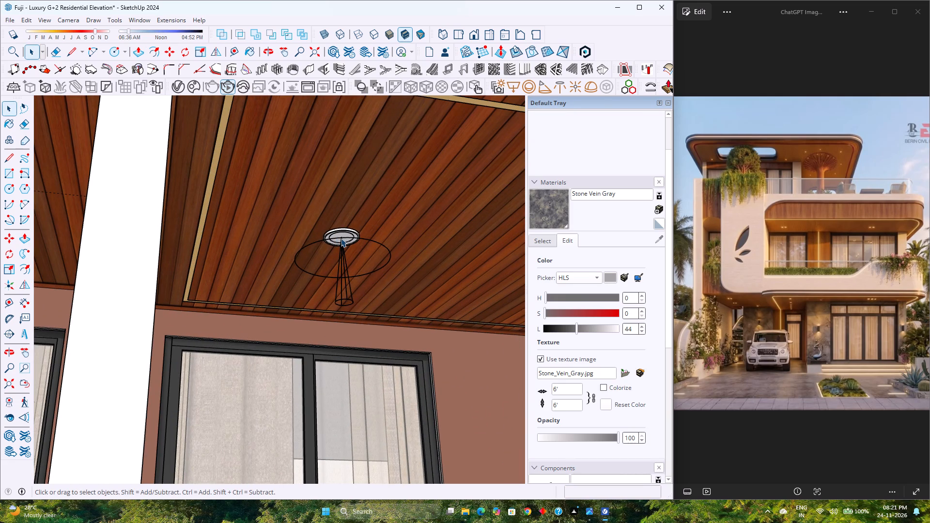
click(341, 238)
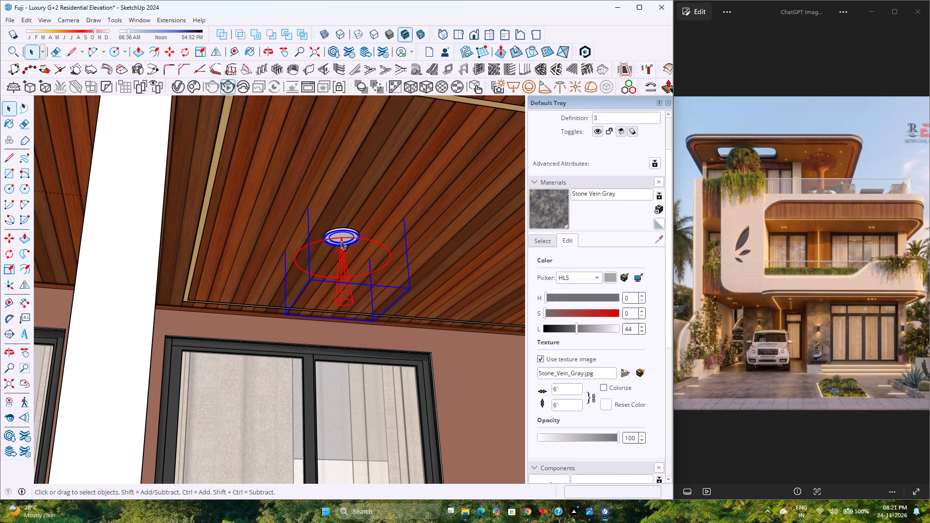
key(m)
scroll(341, 237, up, 11)
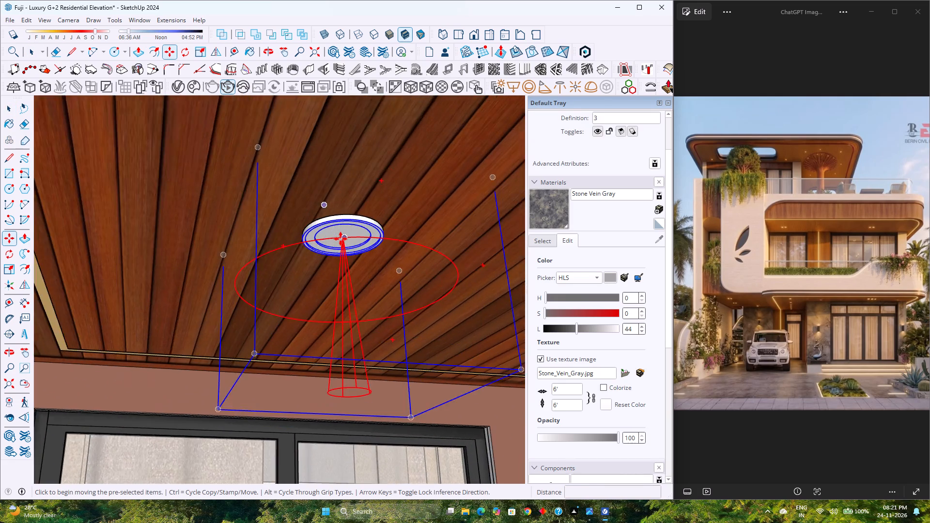
middle_drag(341, 239, 325, 298)
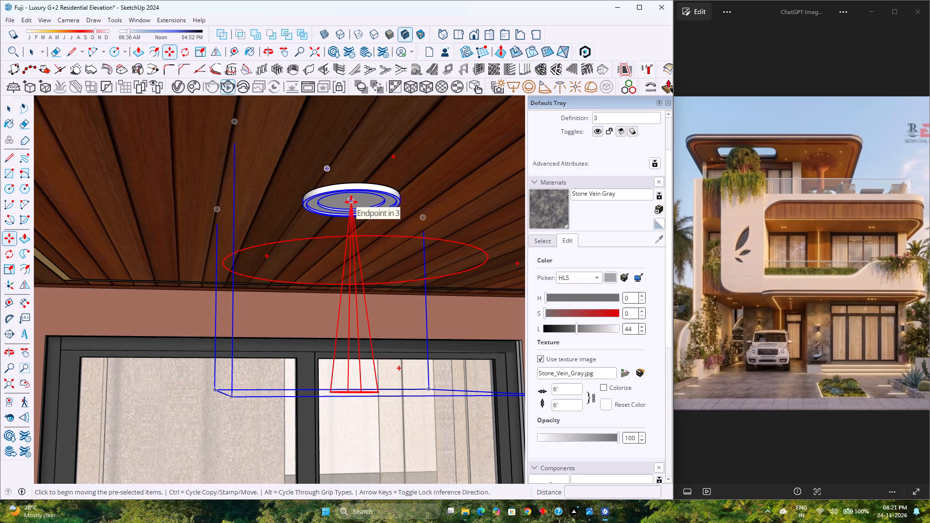
click(351, 202)
scroll(351, 202, down, 17)
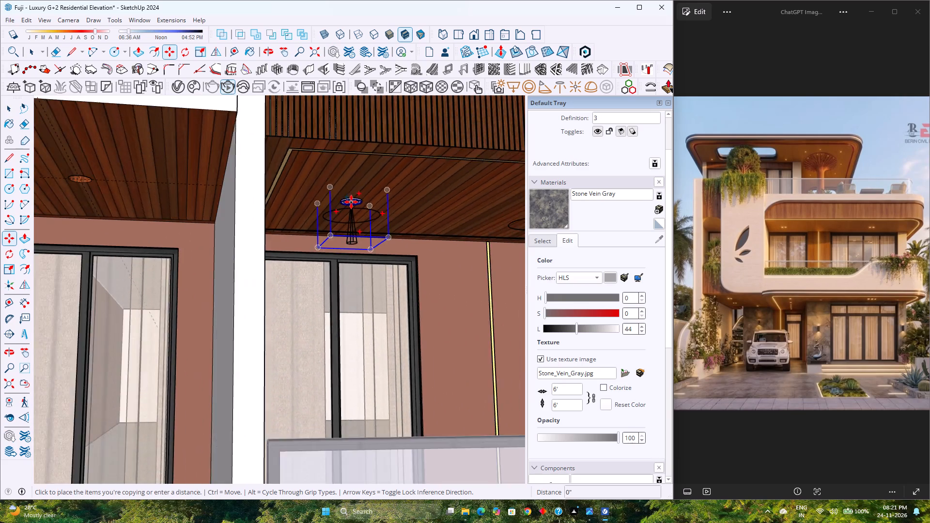
scroll(351, 202, down, 4)
key(Right)
scroll(150, 205, up, 4)
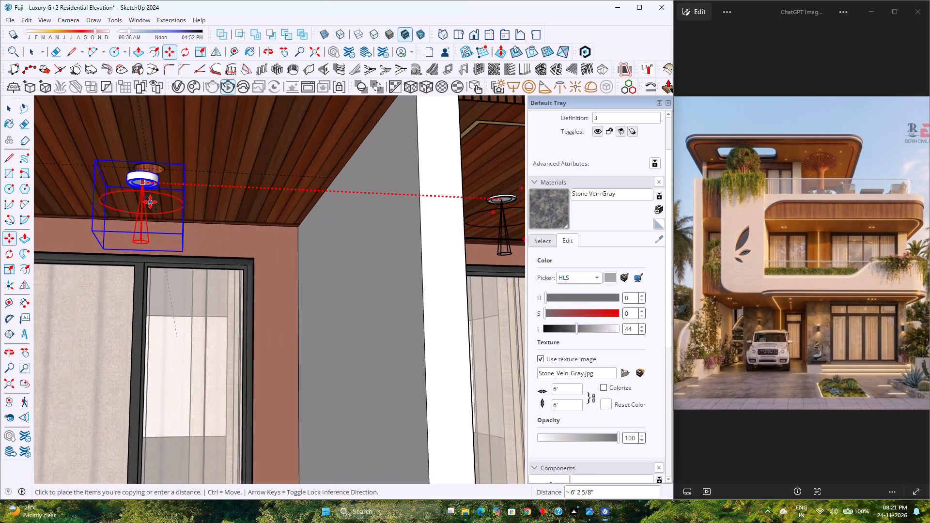
scroll(150, 202, up, 3)
scroll(146, 159, up, 3)
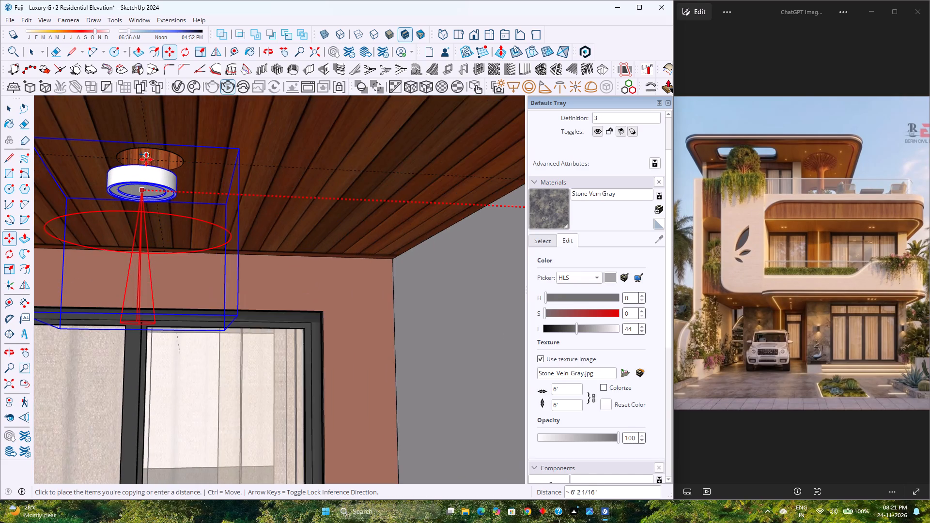
scroll(146, 159, up, 10)
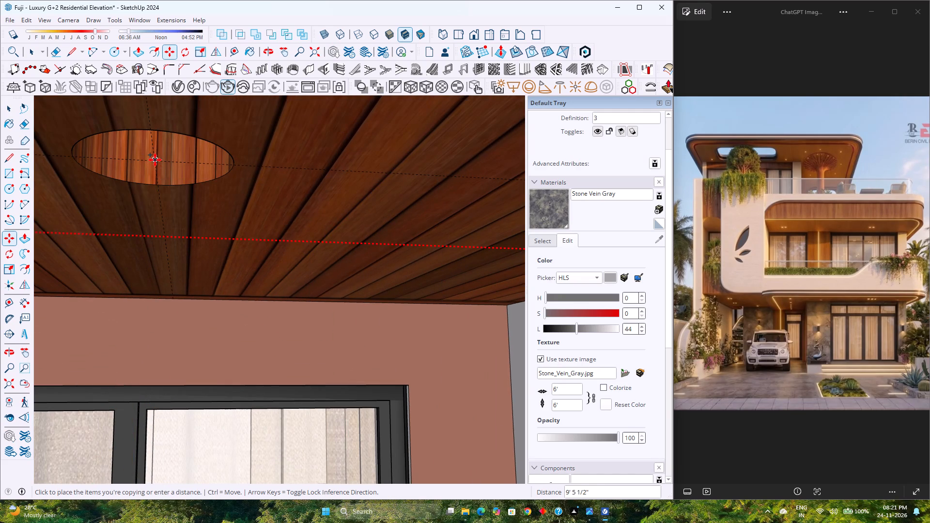
scroll(155, 160, down, 9)
scroll(155, 160, up, 20)
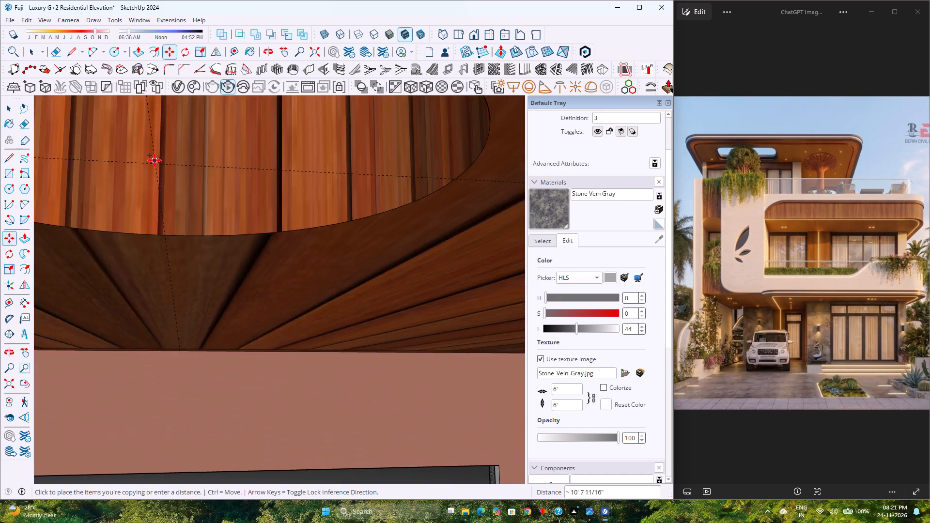
middle_drag(155, 160, 266, 155)
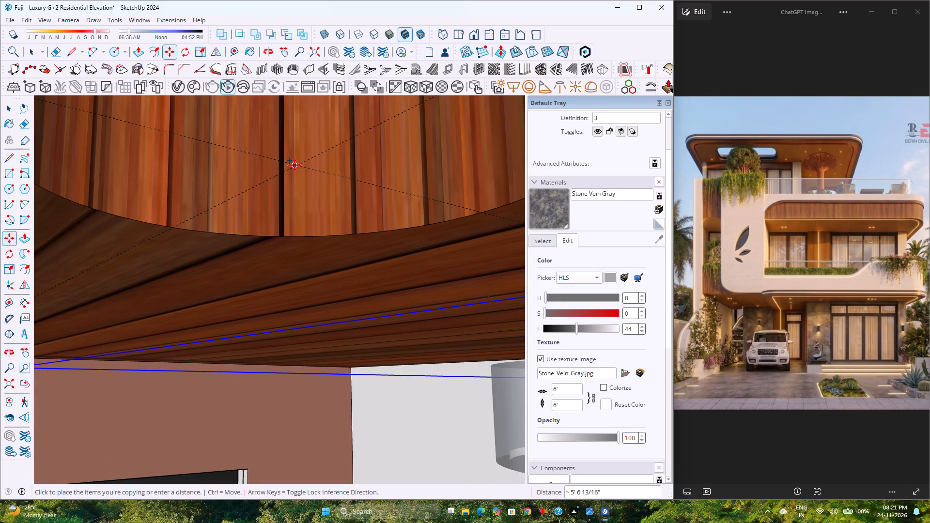
scroll(294, 165, down, 19)
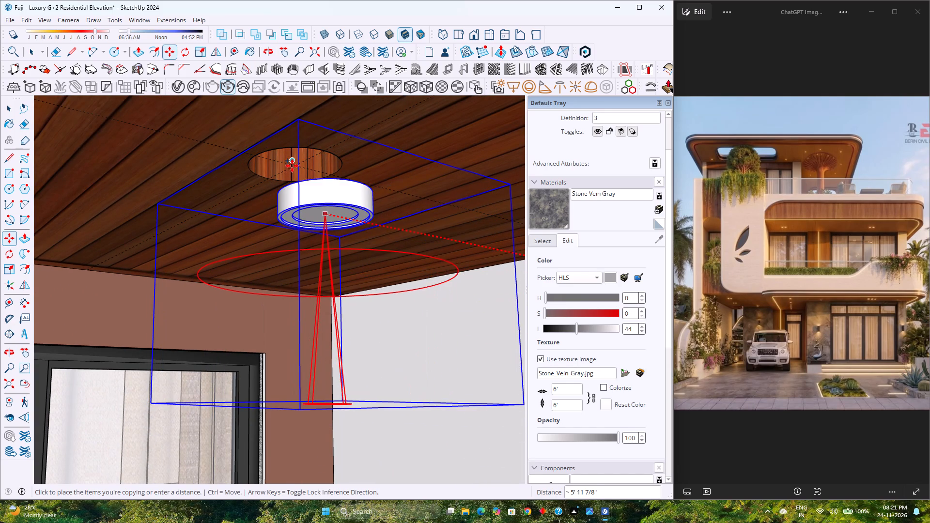
middle_drag(293, 168, 155, 165)
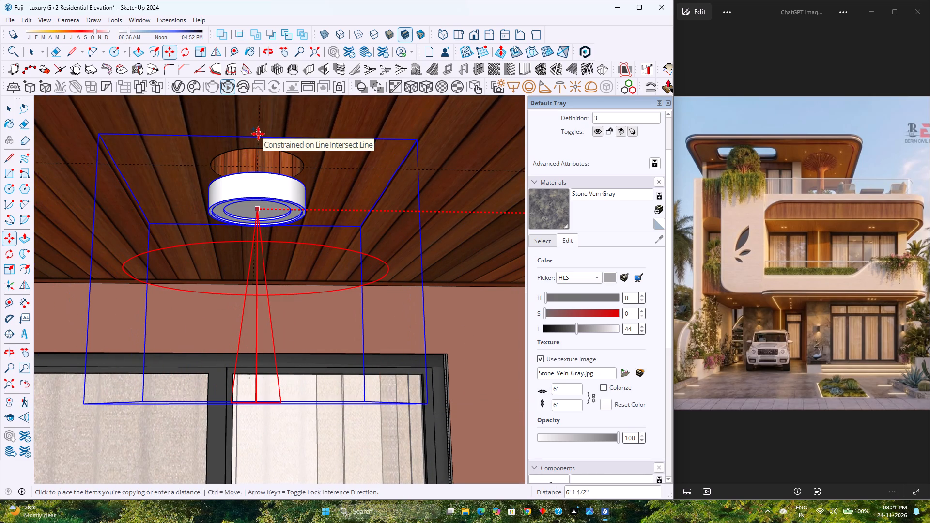
click(258, 132)
Move the copied downlight 2.85" up along the blue axis into the side balcony's ceiling recess.
middle_drag(265, 214, 238, 233)
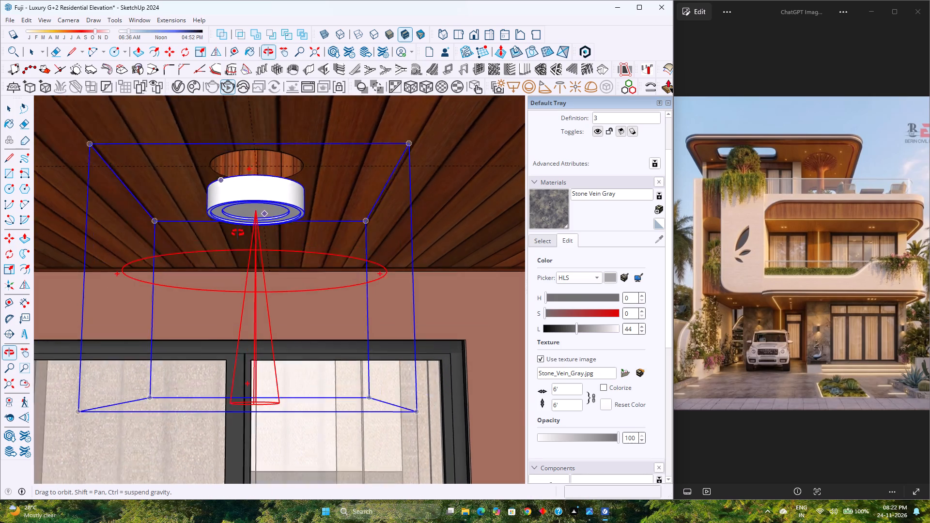
middle_drag(238, 233, 238, 214)
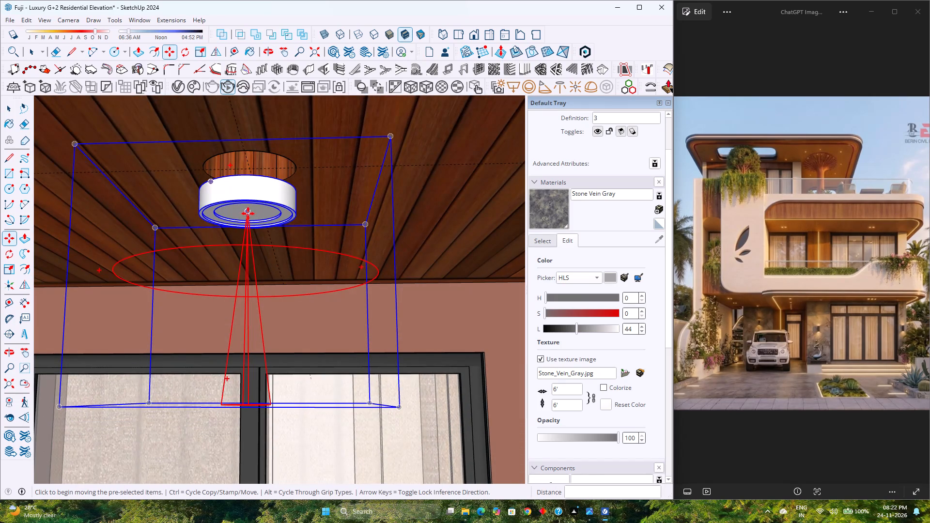
click(248, 214)
key(Up)
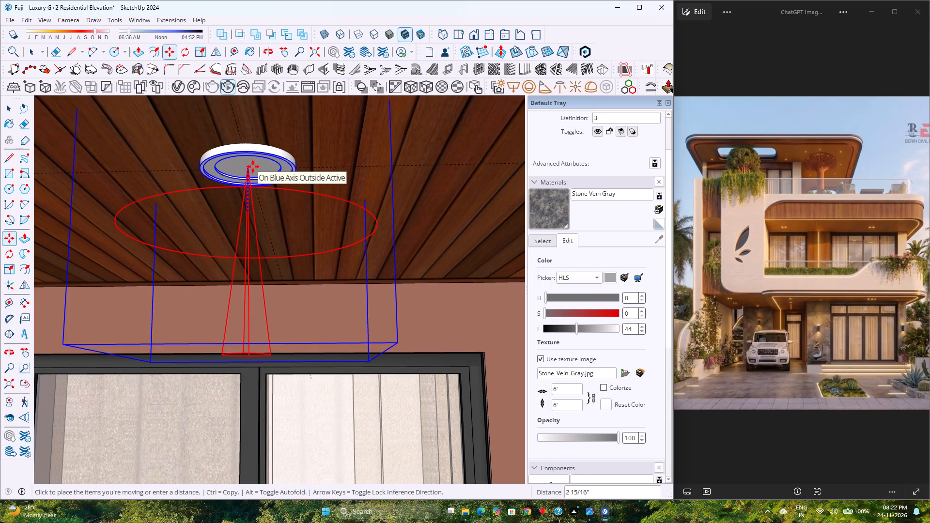
key(2)
key(Return)
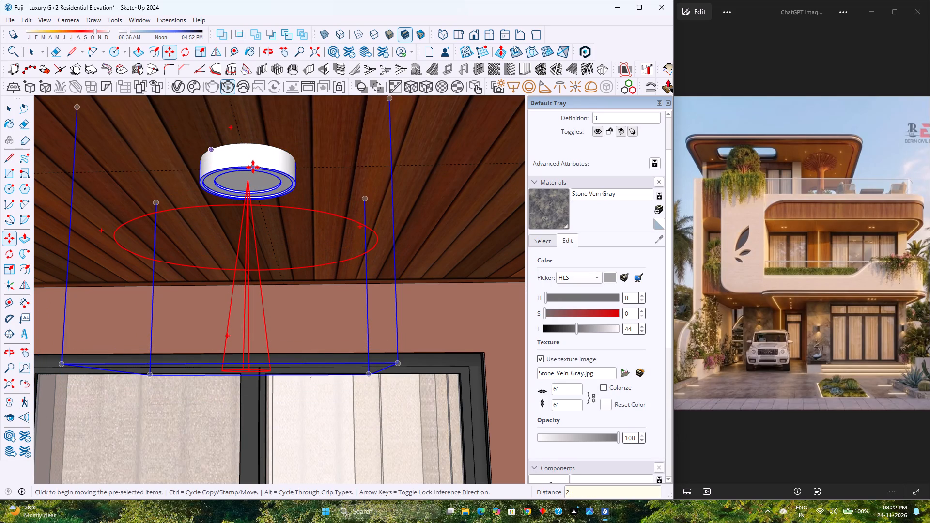
text(2.5)
key(Return)
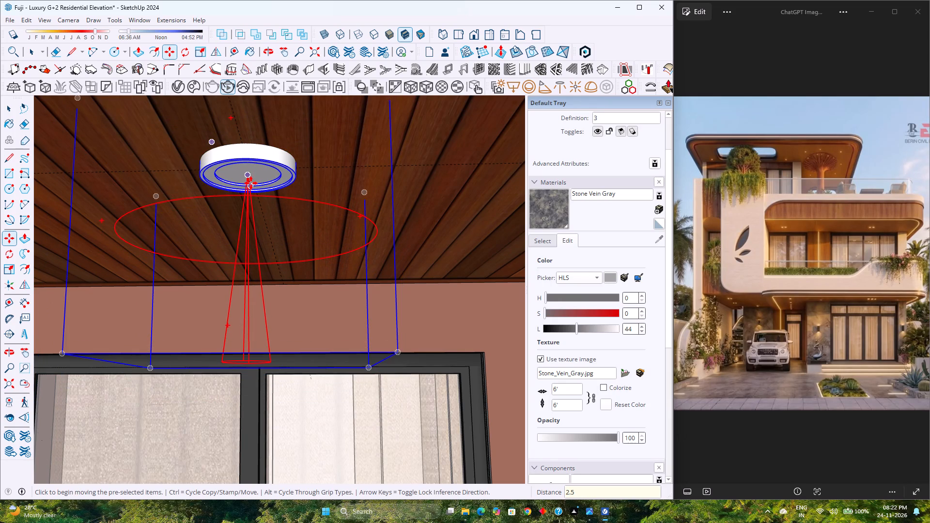
text(2.6)
key(Return)
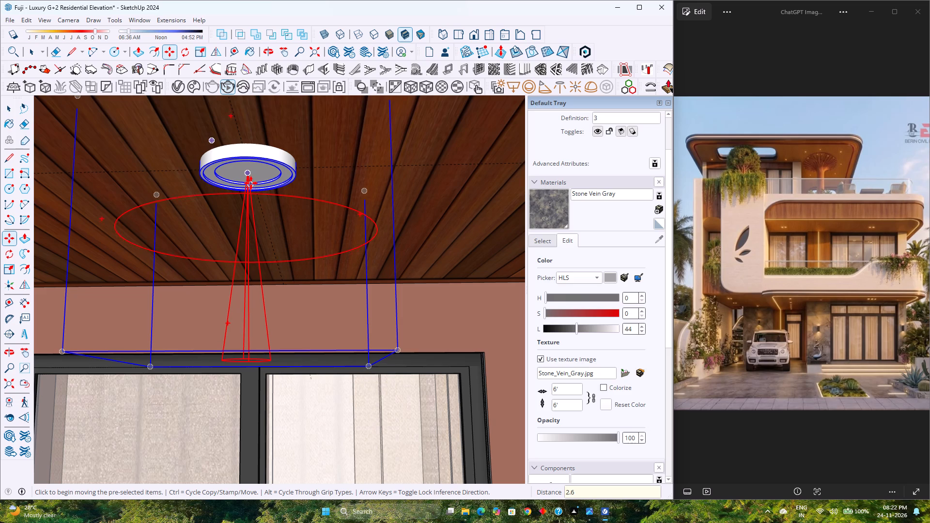
text(2.75)
key(Return)
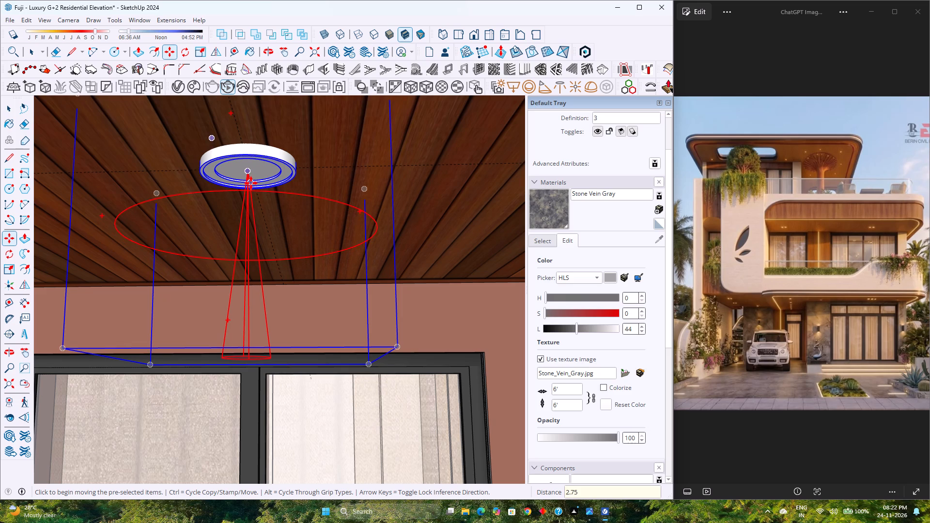
text(2.85)
key(Return)
key(space)
scroll(175, 195, down, 5)
key(Escape)
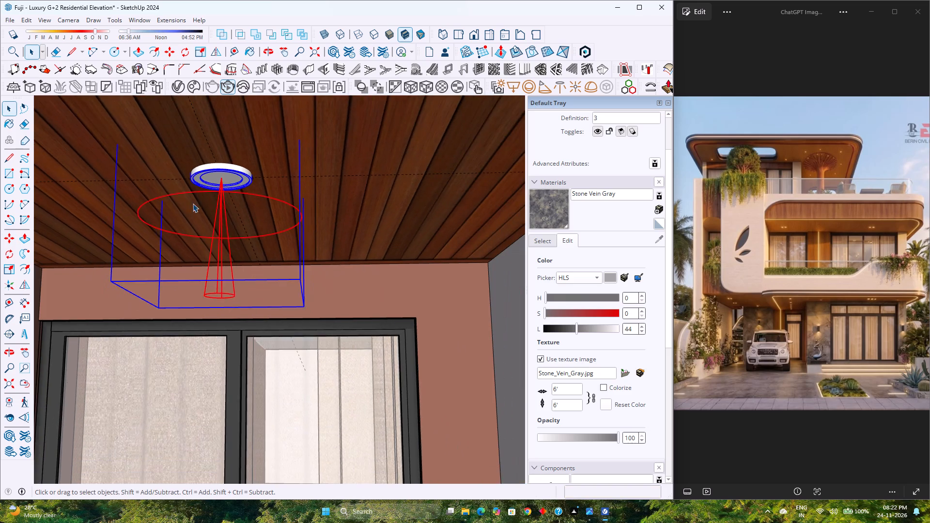
Delete all guides from the model.
scroll(217, 215, down, 13)
click(25, 18)
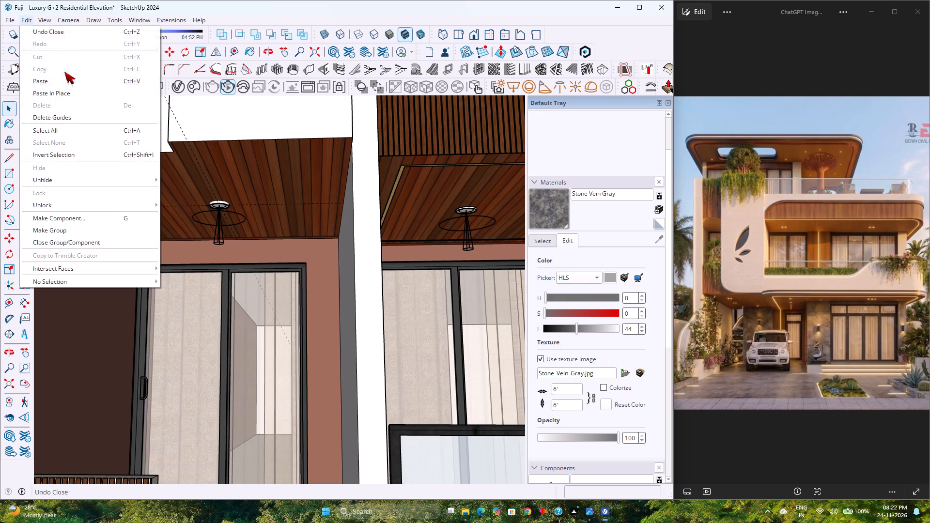
click(84, 116)
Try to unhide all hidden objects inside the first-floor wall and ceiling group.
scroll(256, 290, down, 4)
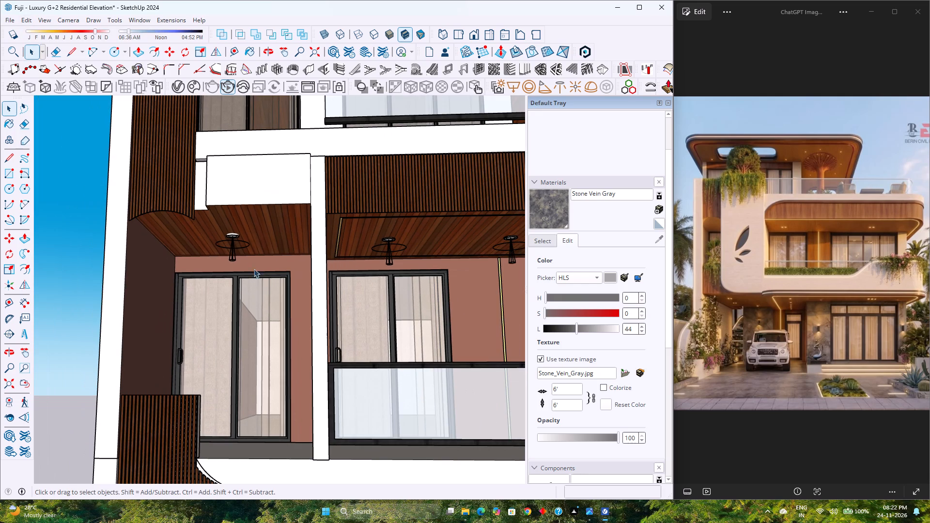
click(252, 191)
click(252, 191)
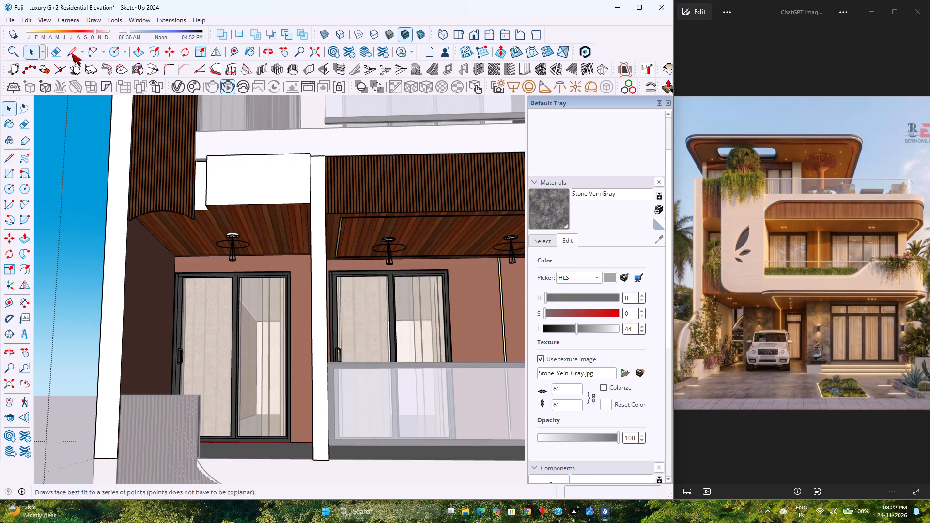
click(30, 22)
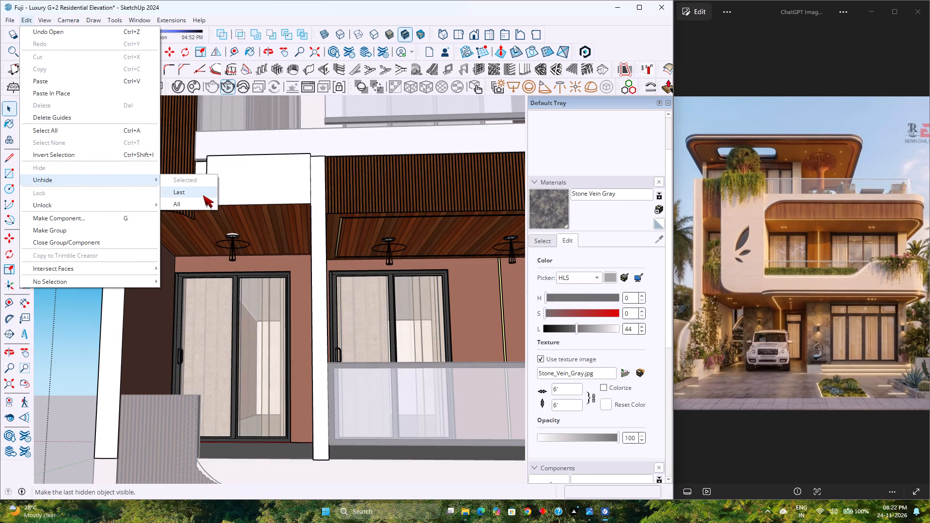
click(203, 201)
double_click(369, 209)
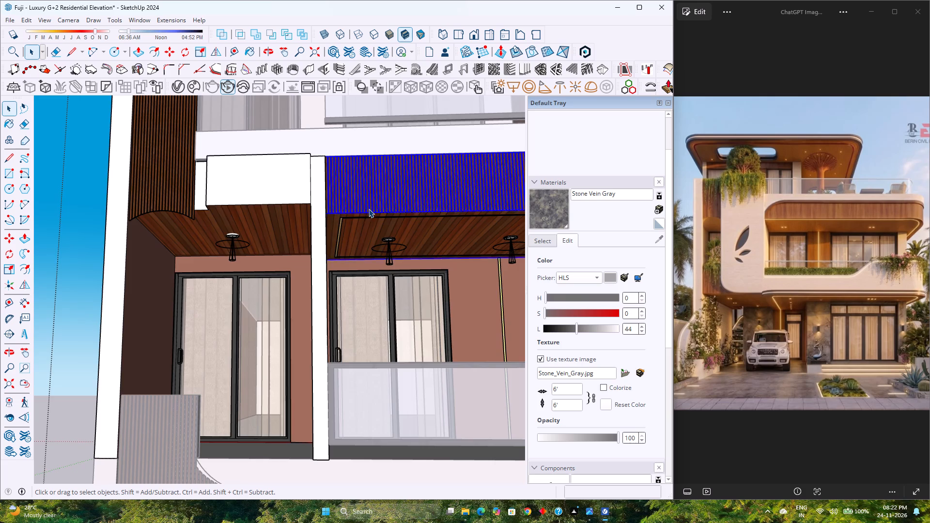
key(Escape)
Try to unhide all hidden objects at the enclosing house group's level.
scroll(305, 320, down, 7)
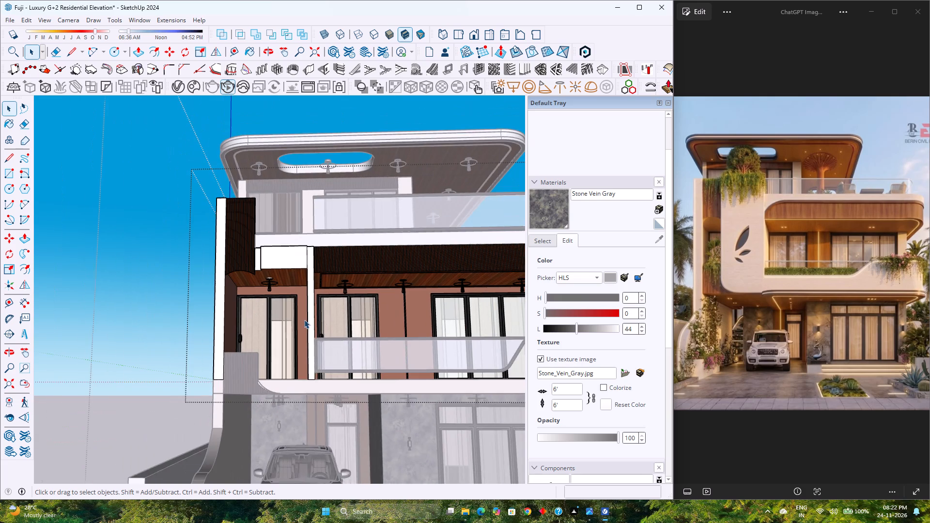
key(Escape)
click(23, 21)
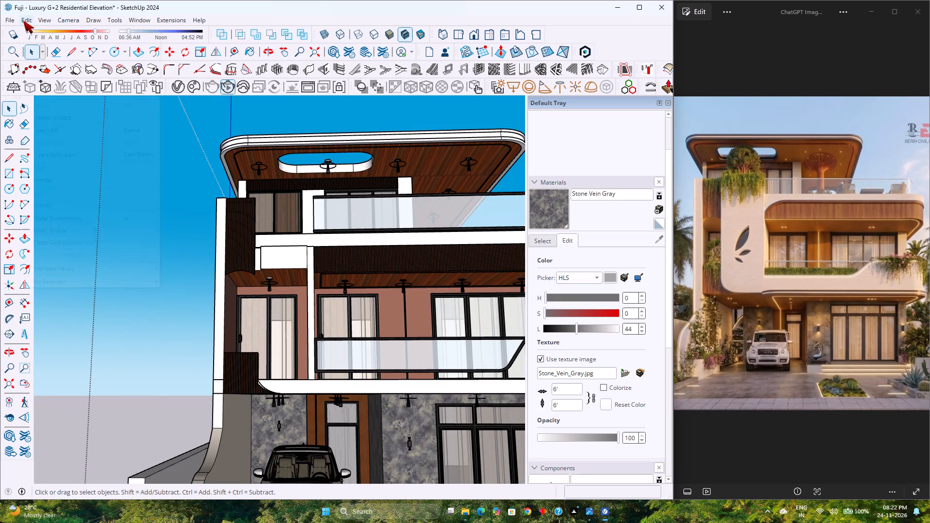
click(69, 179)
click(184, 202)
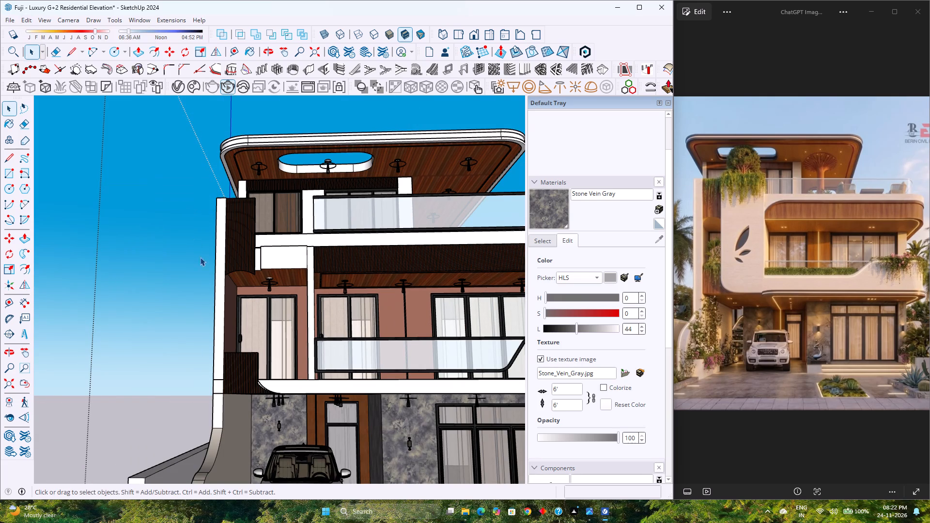
Unhide all hidden objects inside the group containing the front glass railings and balcony slab, and close the group.
scroll(208, 376, down, 1)
middle_drag(208, 379, 239, 437)
click(273, 448)
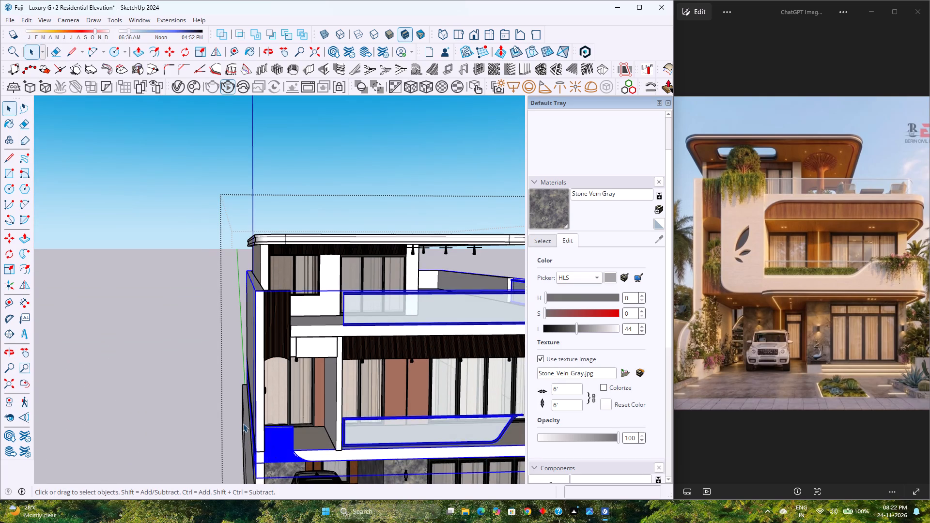
scroll(242, 422, down, 5)
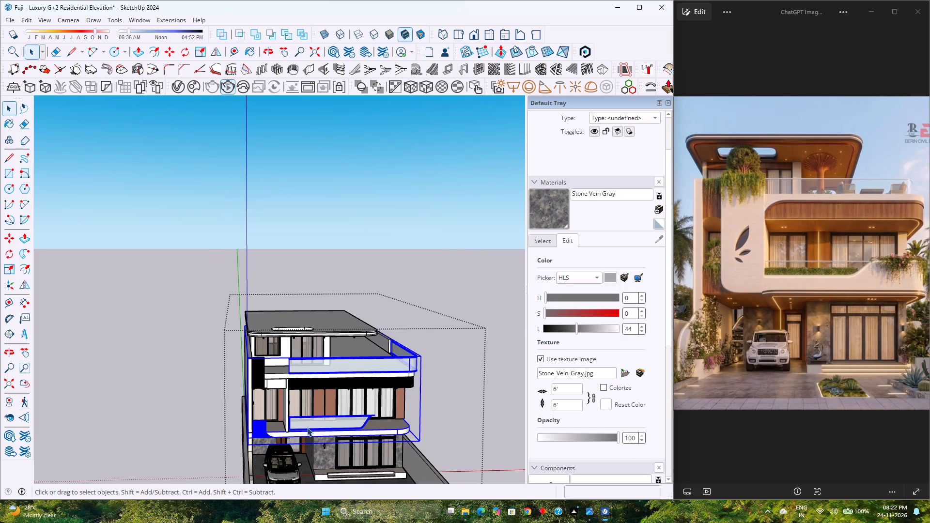
double_click(307, 432)
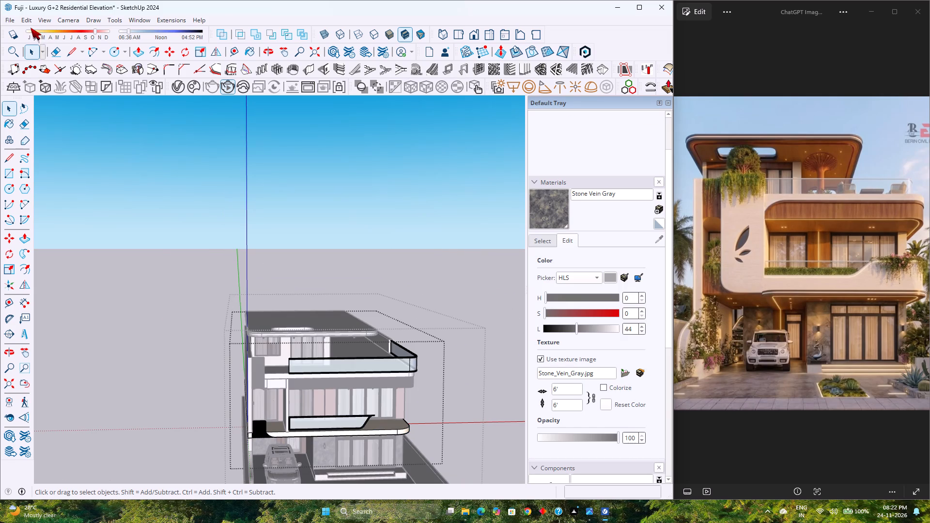
click(26, 21)
click(189, 200)
key(Escape)
scroll(340, 216, down, 4)
click(366, 228)
Save the model.
key(ctrl+s)
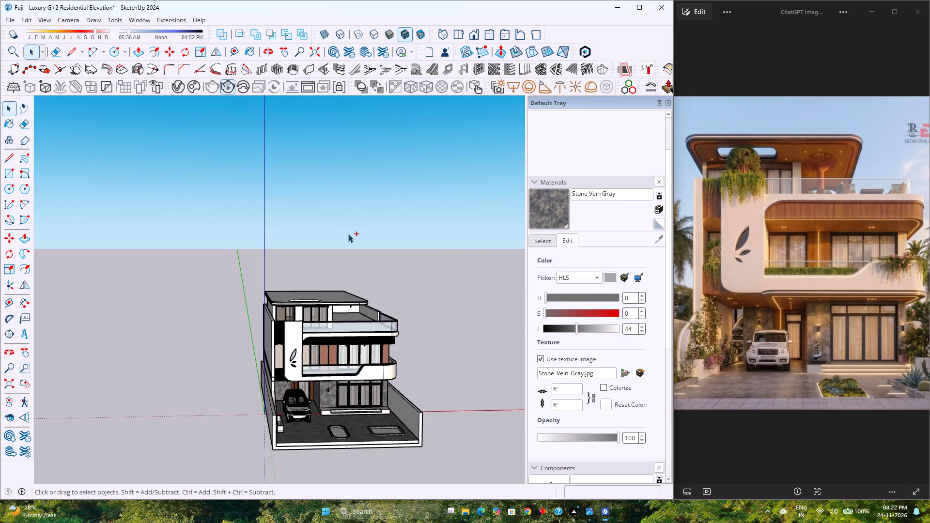
Switch the model to the standard Front view.
double_click(475, 38)
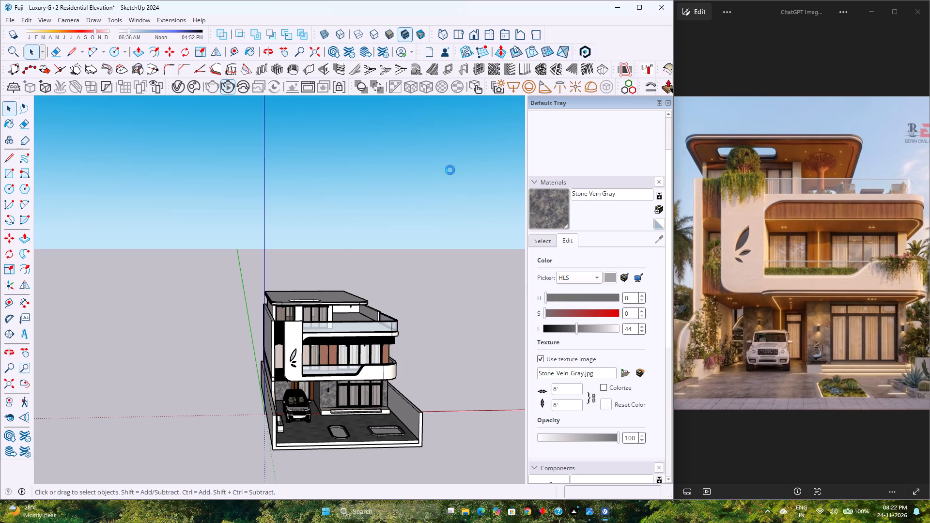
click(450, 170)
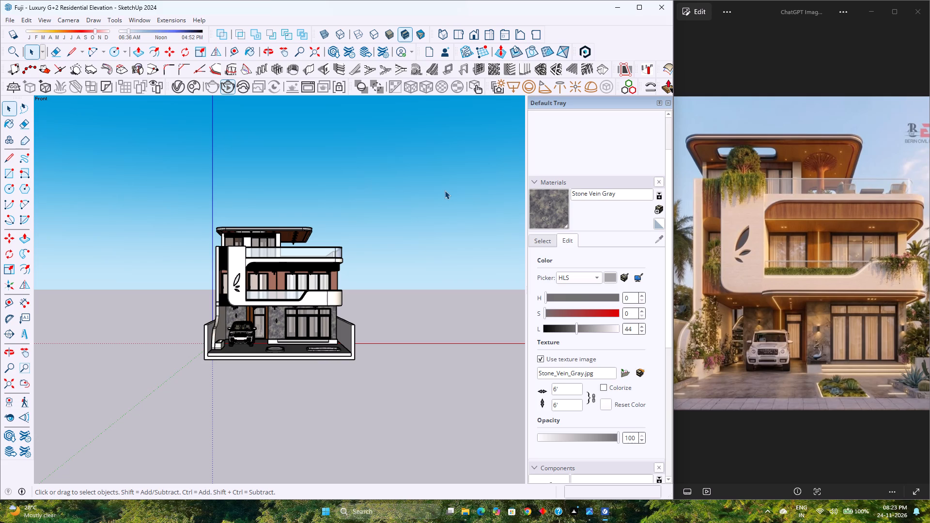
Frame the whole house in the front view and inspect its interactive render in the V-Ray Frame Buffer.
click(7, 380)
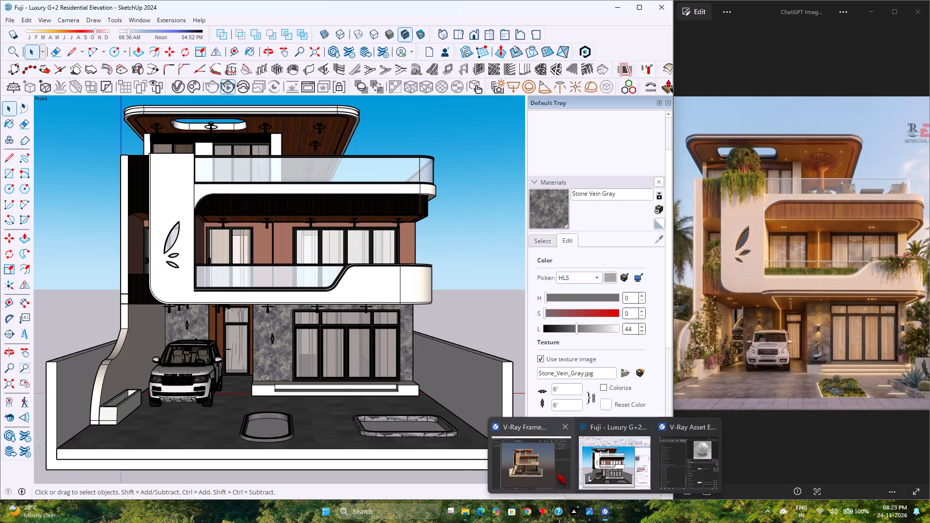
click(545, 467)
scroll(161, 281, up, 1)
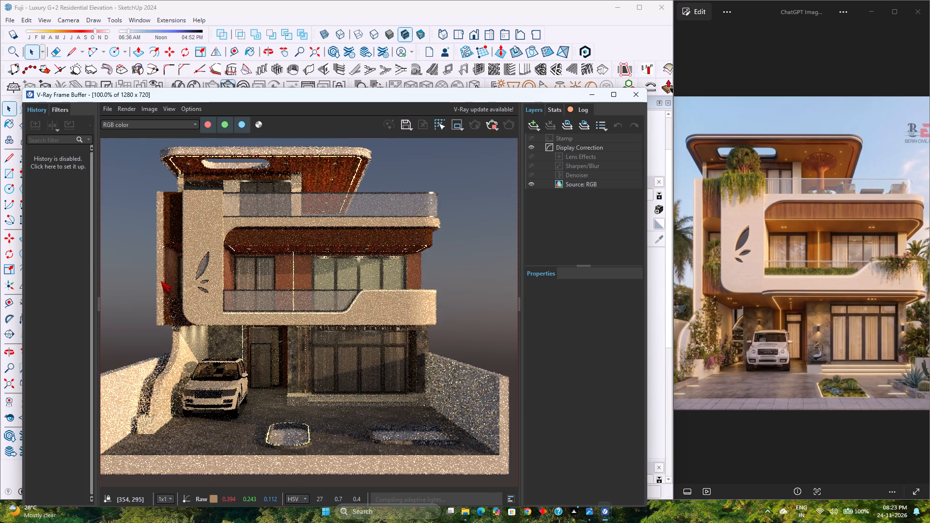
scroll(161, 281, up, 1)
scroll(161, 281, down, 1)
scroll(309, 281, down, 1)
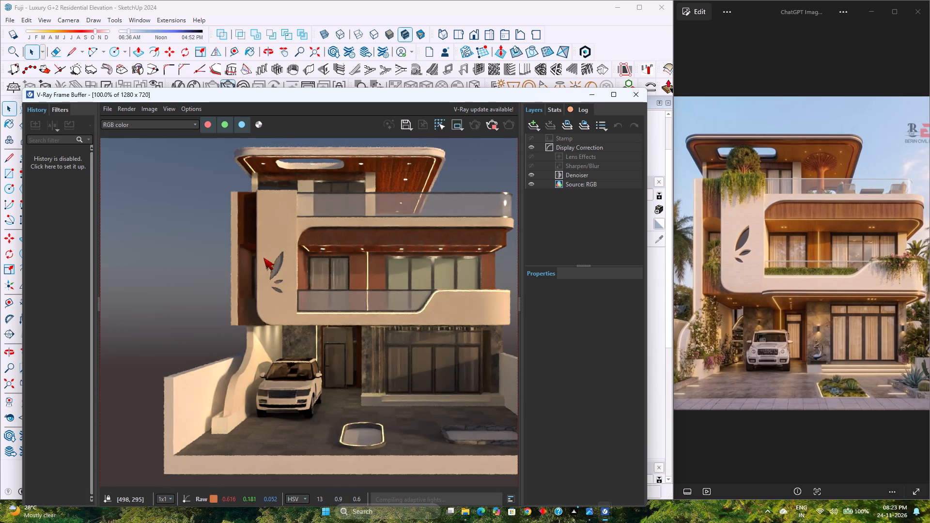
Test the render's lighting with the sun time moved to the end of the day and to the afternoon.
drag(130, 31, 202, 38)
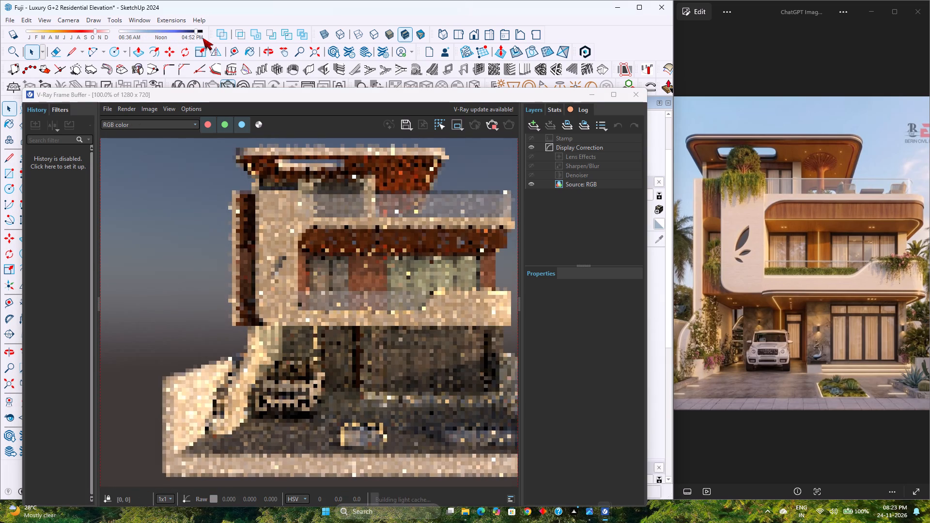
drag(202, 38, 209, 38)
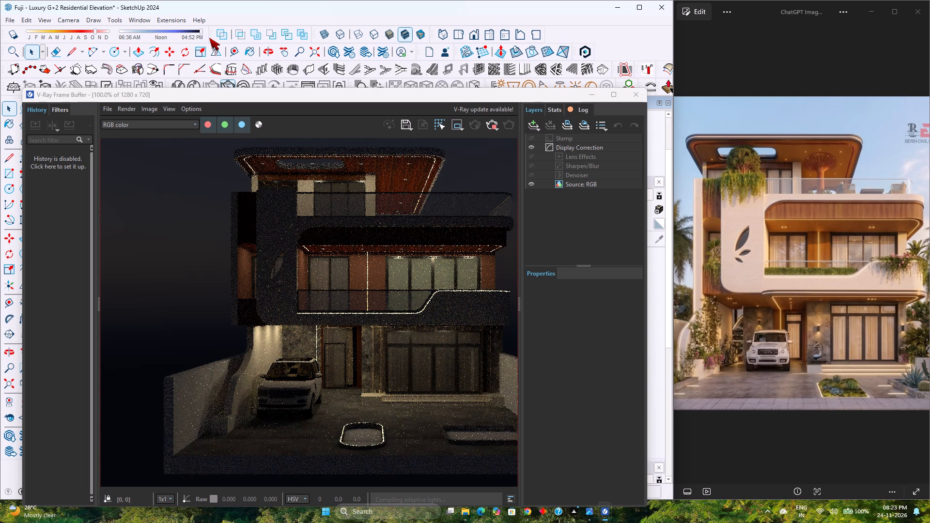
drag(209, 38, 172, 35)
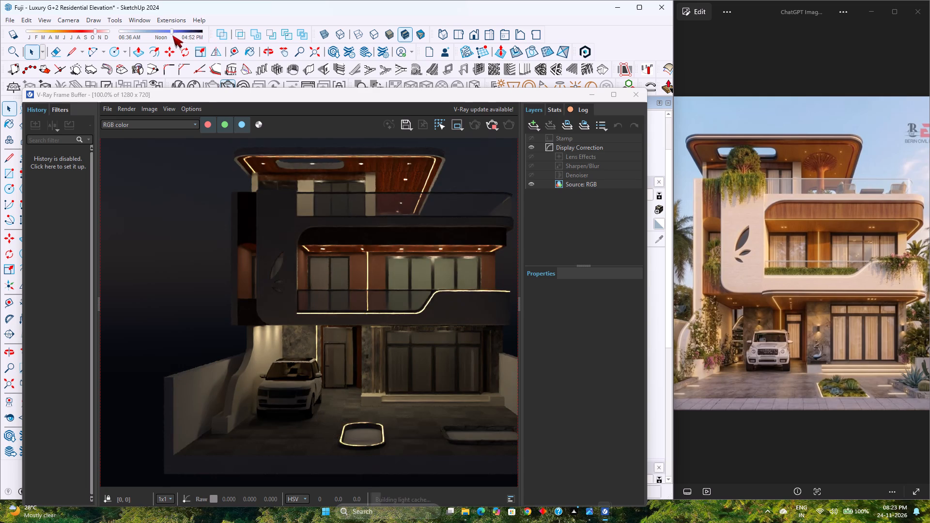
Set the sun time to early morning, near the 06:36 AM mark, and check the front elevation's updated render.
drag(172, 35, 133, 41)
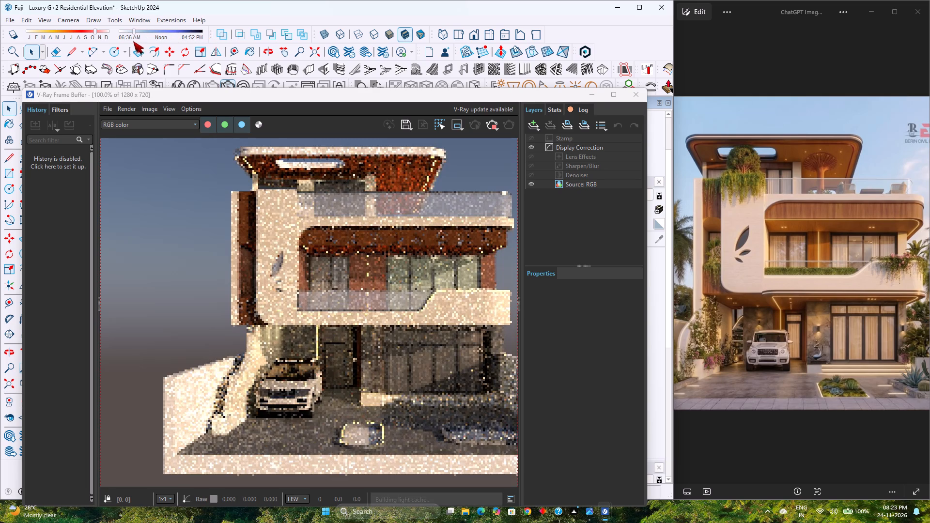
drag(133, 41, 132, 42)
scroll(257, 280, down, 1)
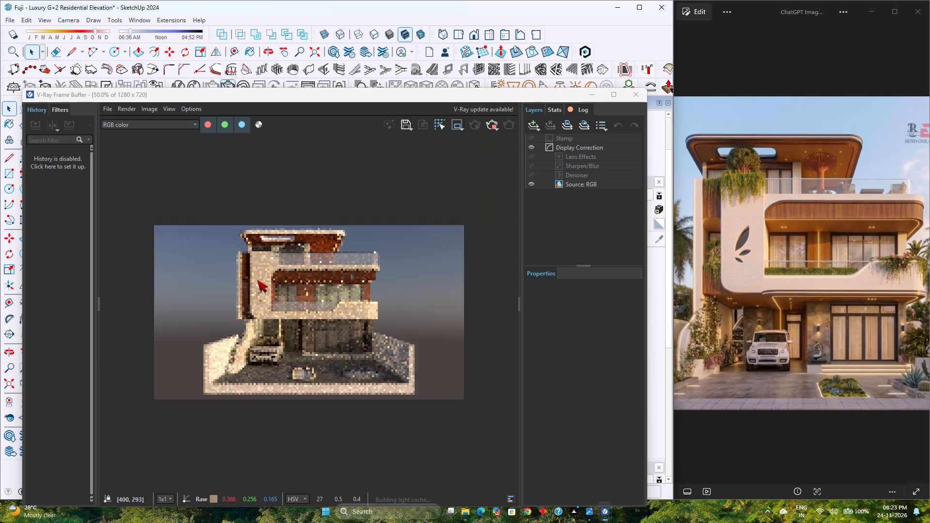
scroll(257, 280, down, 1)
scroll(322, 309, up, 2)
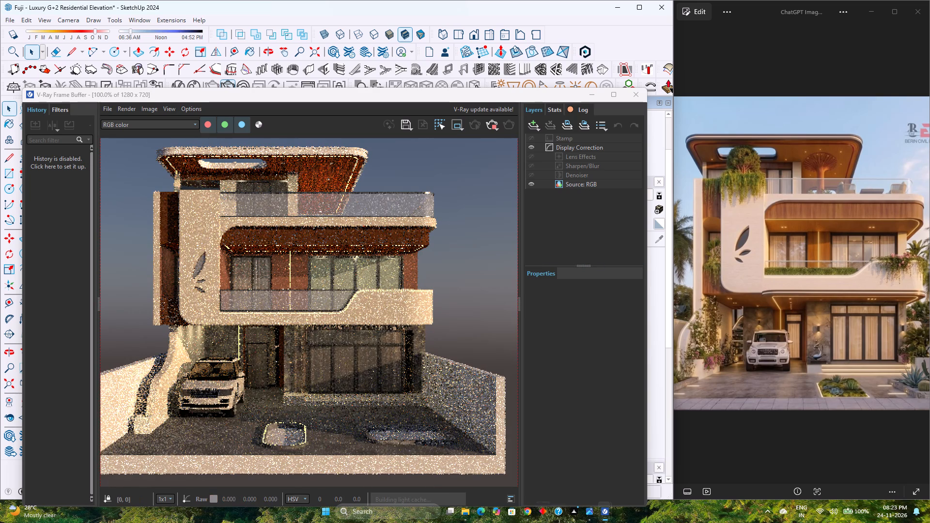
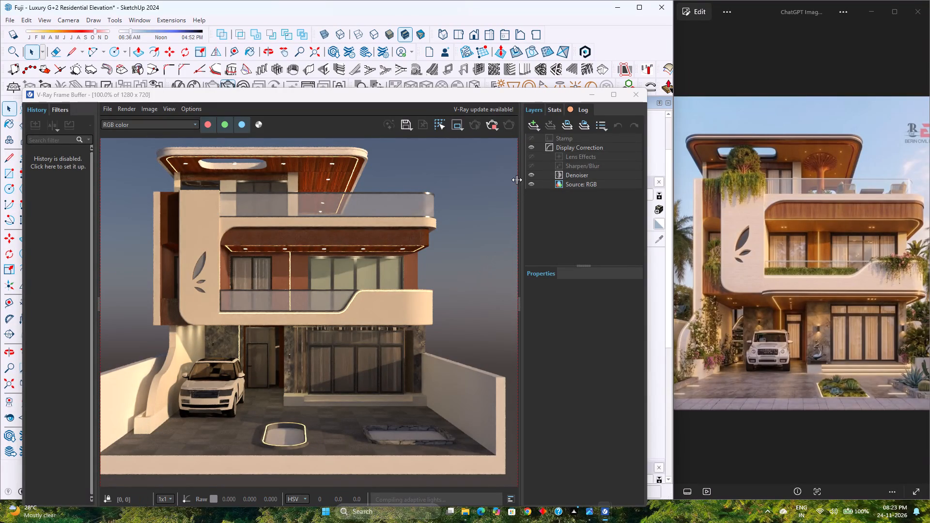
Stop the interactive render and start a full production render of the house's front elevation.
click(493, 125)
click(515, 125)
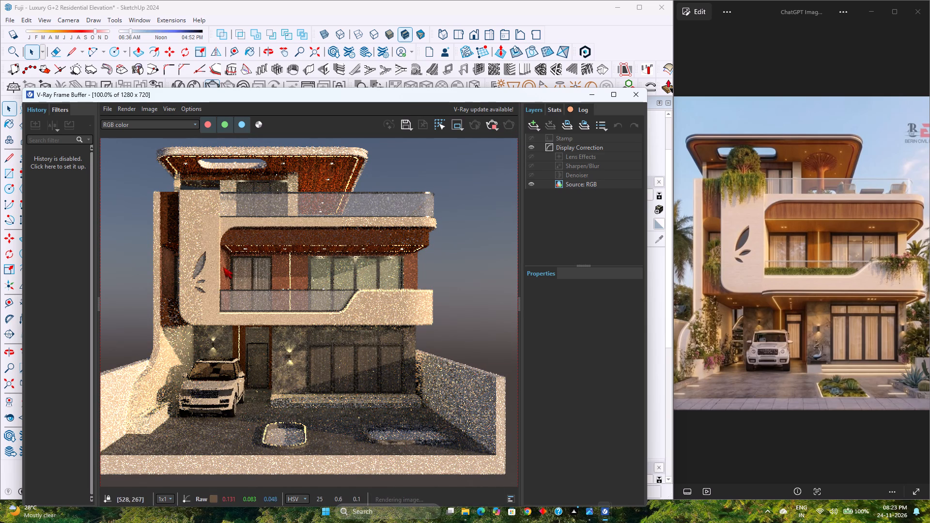
Examine the front elevation's production render as it refines, checking the whole facade and the first-floor balcony at different magnifications.
scroll(291, 337, down, 2)
scroll(291, 337, up, 1)
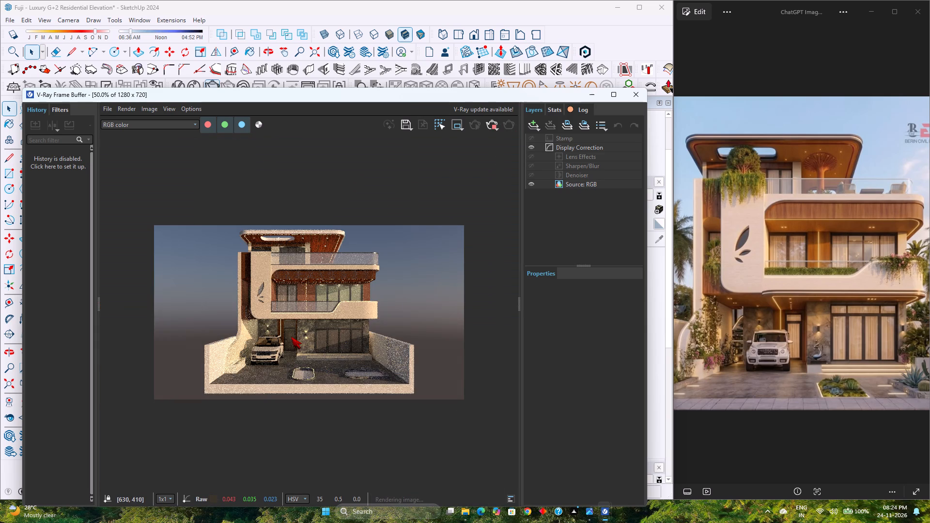
scroll(287, 331, down, 4)
scroll(287, 330, up, 3)
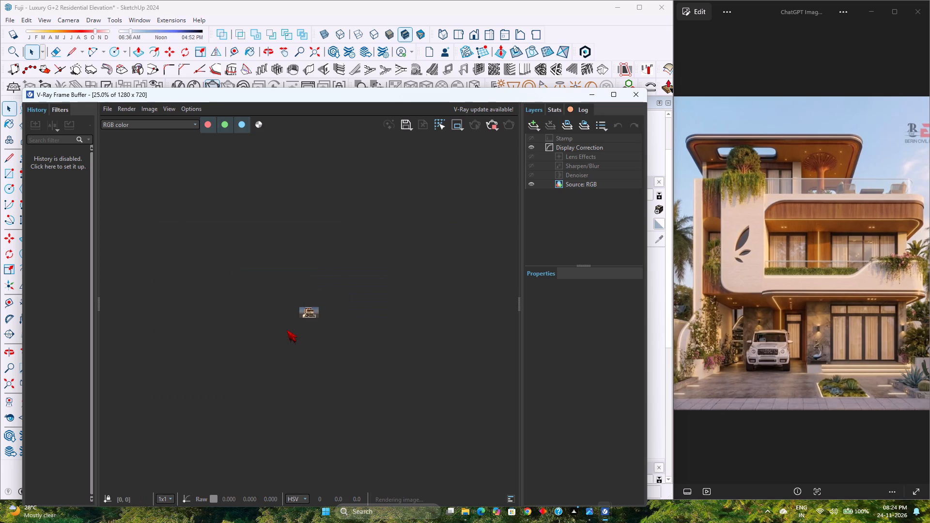
scroll(287, 330, up, 2)
scroll(294, 319, down, 2)
scroll(294, 319, up, 5)
scroll(294, 319, down, 3)
scroll(294, 319, up, 4)
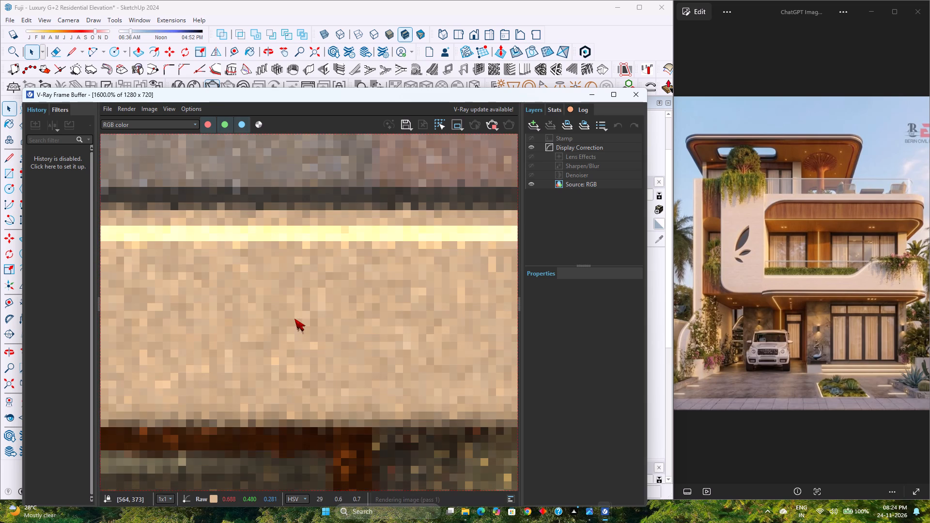
scroll(294, 319, down, 4)
scroll(294, 319, up, 3)
scroll(294, 319, down, 2)
scroll(294, 319, up, 2)
scroll(294, 319, down, 2)
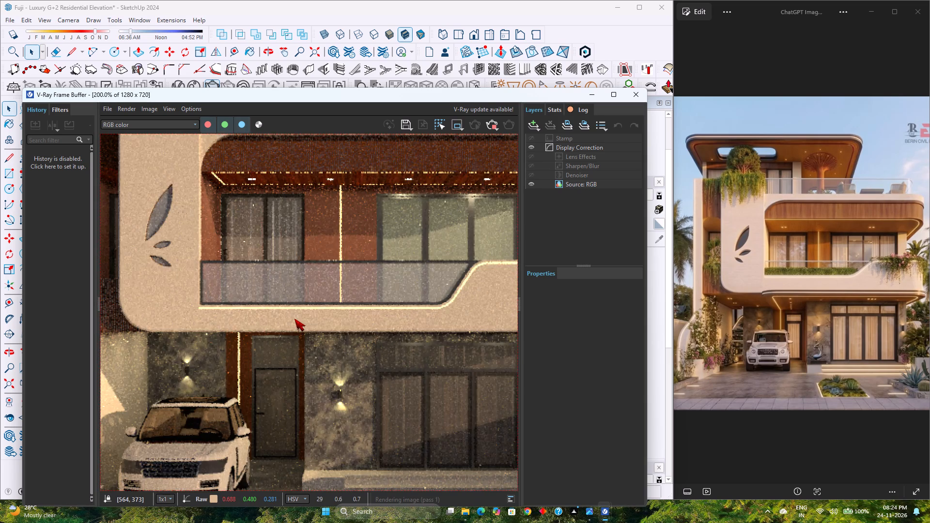
scroll(294, 319, down, 2)
scroll(294, 319, up, 1)
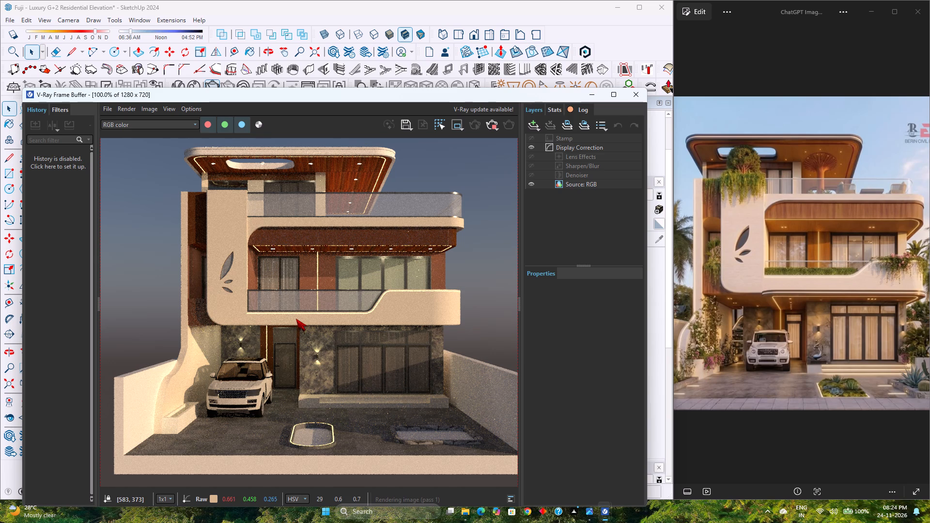
scroll(296, 319, up, 1)
scroll(296, 319, down, 2)
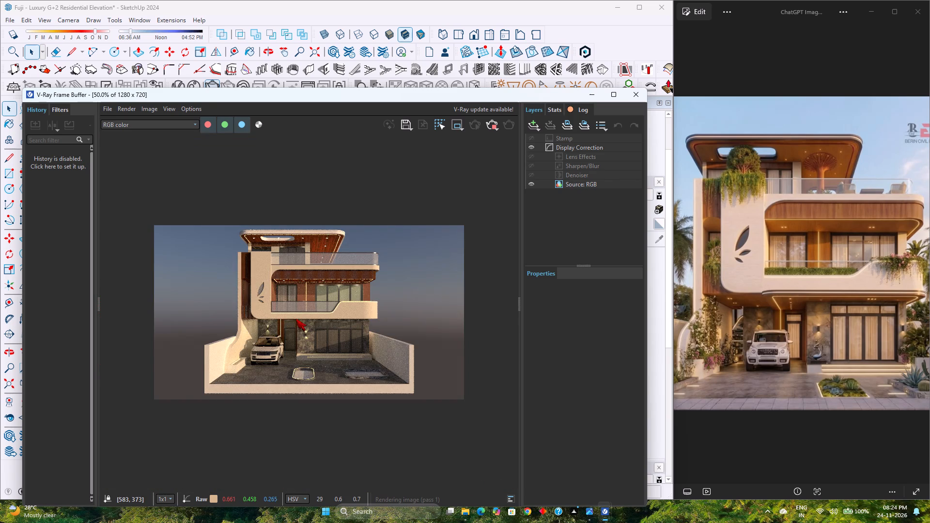
scroll(296, 319, up, 3)
scroll(296, 319, down, 2)
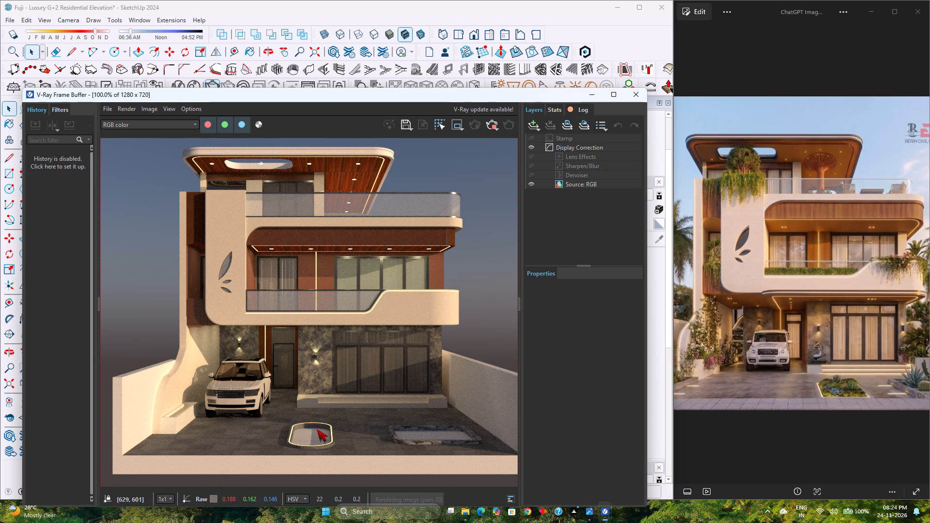
Inspect the ground-floor entrance, stone wall lights and glazing in the render up close, and review the complete image until rendering ends.
scroll(310, 400, down, 3)
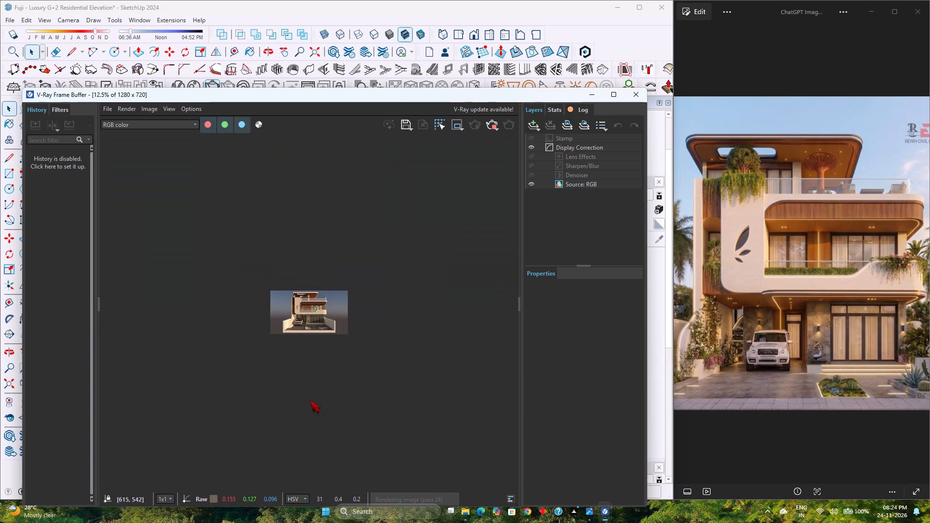
scroll(310, 400, up, 4)
scroll(310, 400, down, 3)
scroll(310, 400, up, 2)
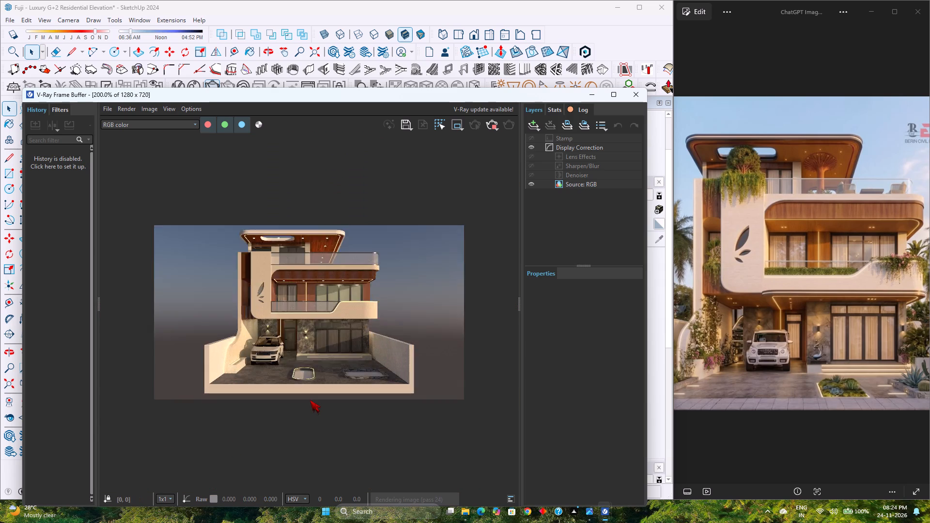
scroll(310, 400, up, 2)
scroll(309, 379, down, 1)
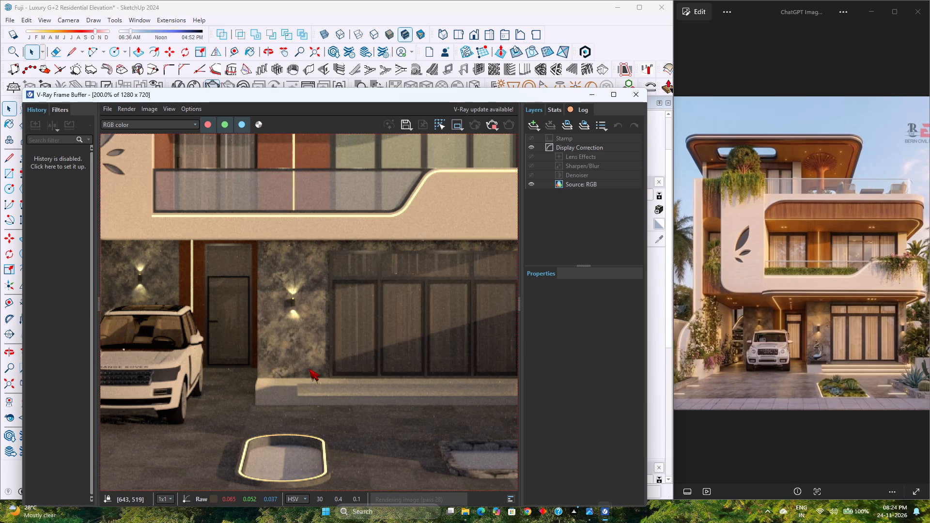
scroll(309, 367, up, 1)
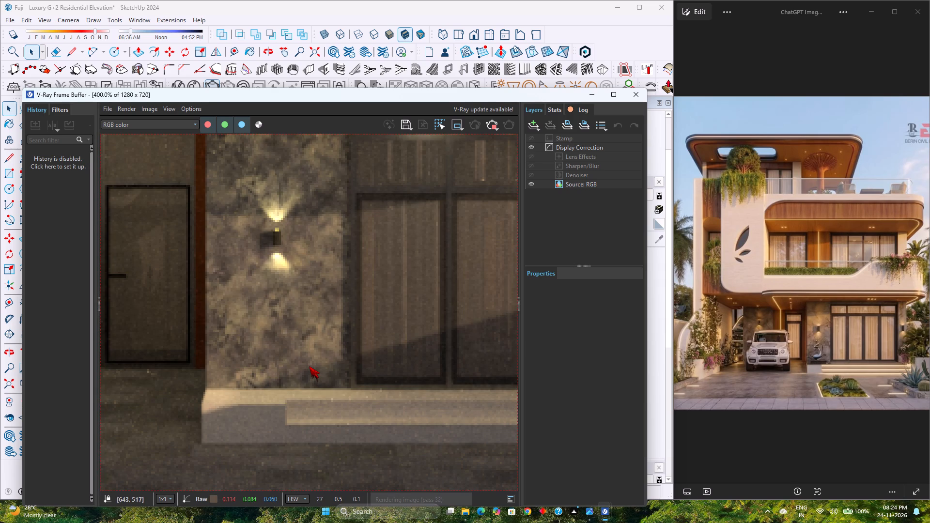
scroll(309, 365, up, 1)
scroll(309, 365, down, 1)
scroll(309, 365, up, 2)
scroll(309, 365, down, 7)
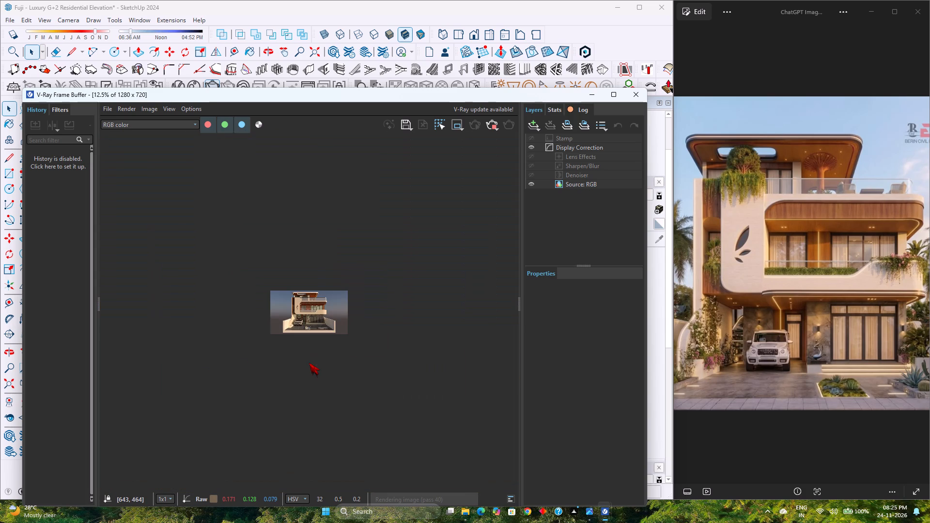
scroll(309, 363, up, 1)
scroll(309, 363, down, 2)
scroll(309, 363, up, 3)
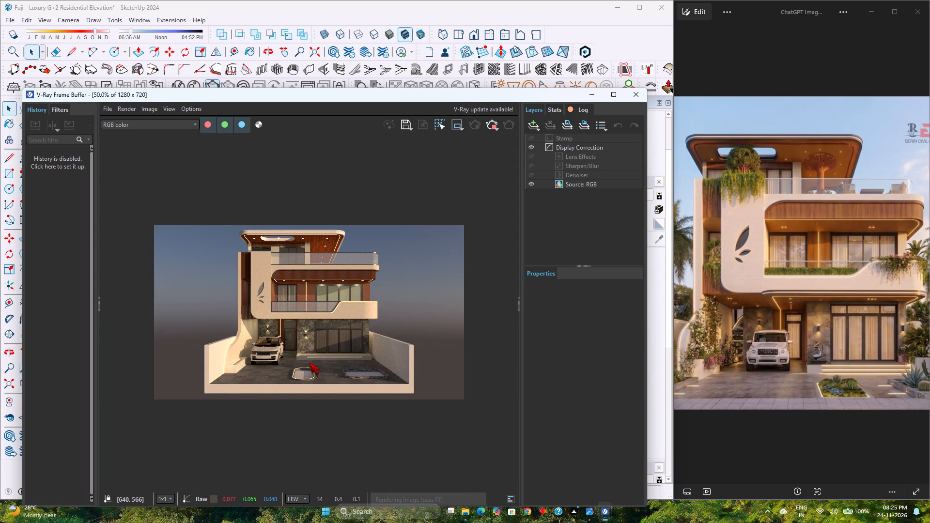
scroll(309, 362, down, 2)
scroll(309, 362, up, 3)
scroll(310, 358, down, 2)
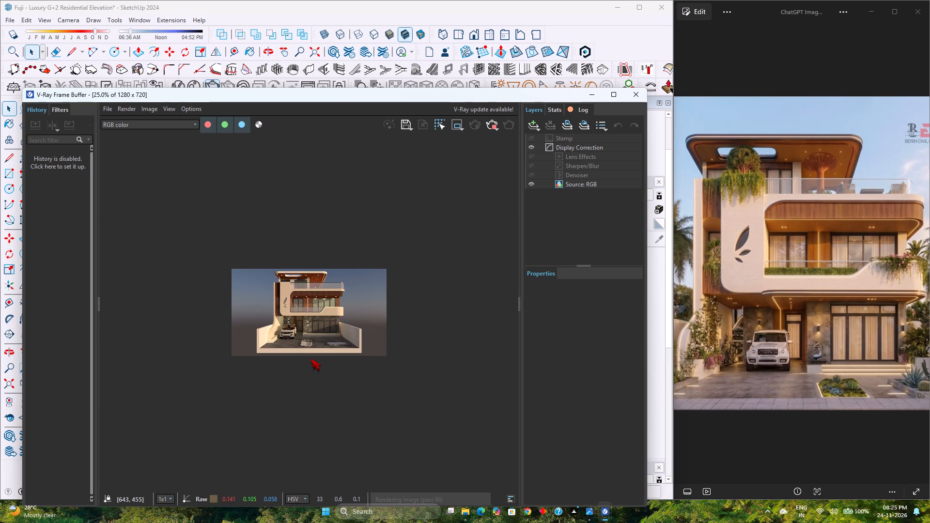
scroll(310, 358, down, 1)
scroll(310, 358, up, 2)
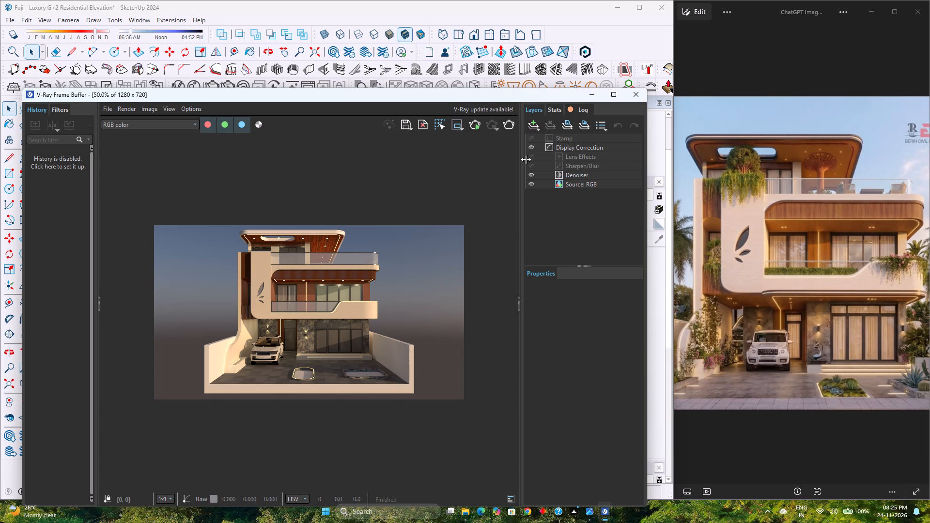
Save the finished render as a JPEG image named 1234 in the Downloads folder.
click(401, 122)
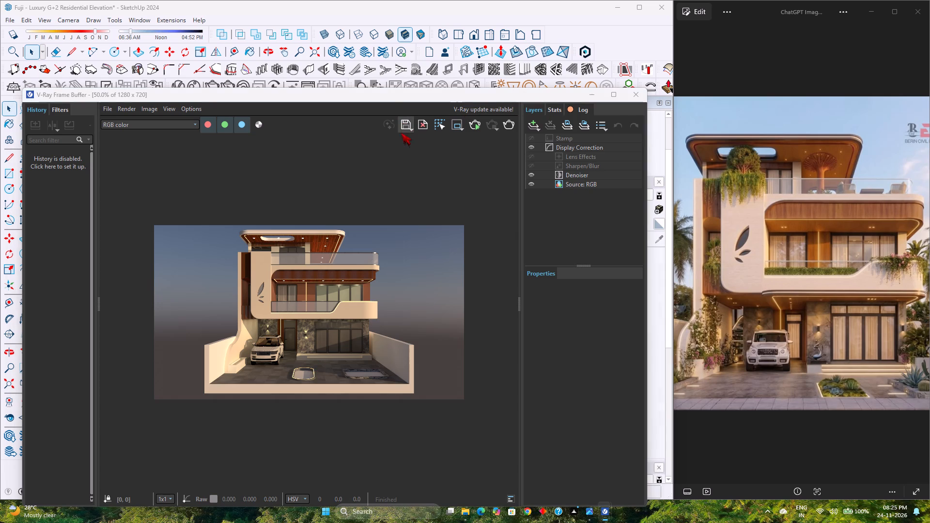
click(139, 276)
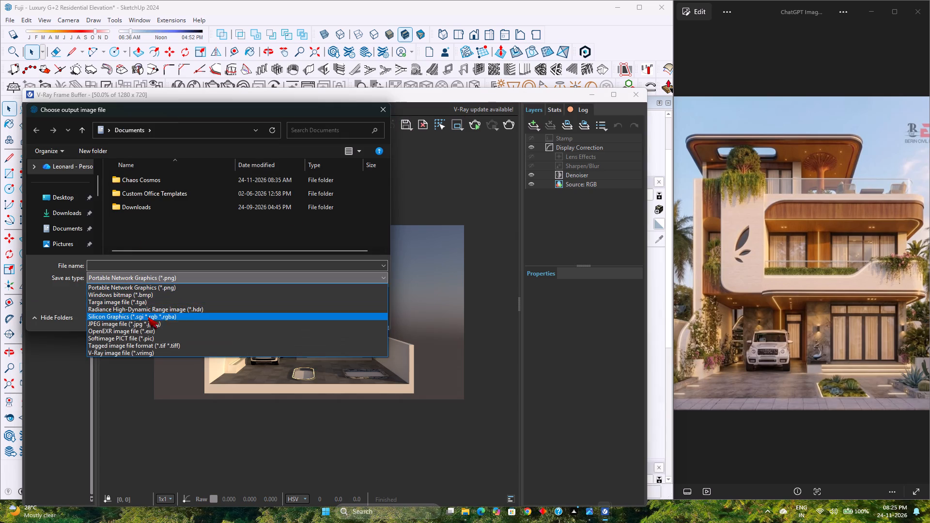
click(154, 325)
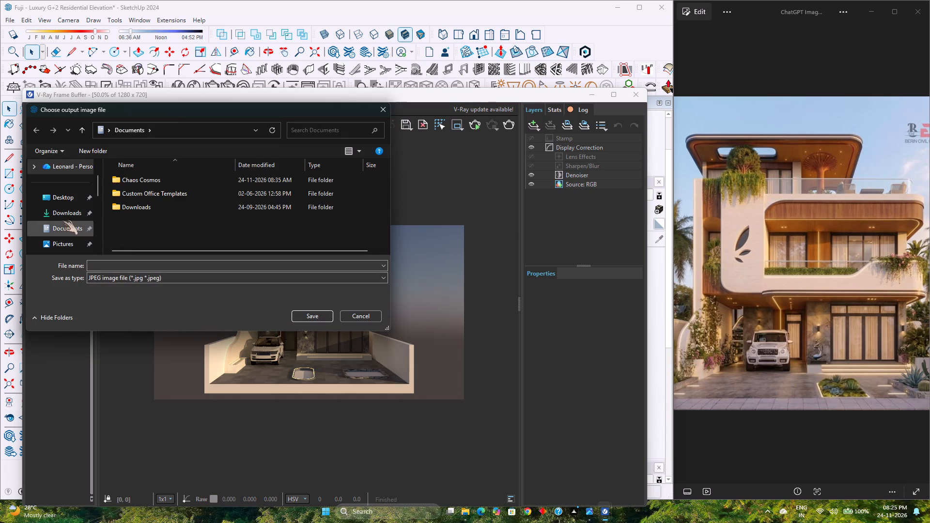
click(62, 215)
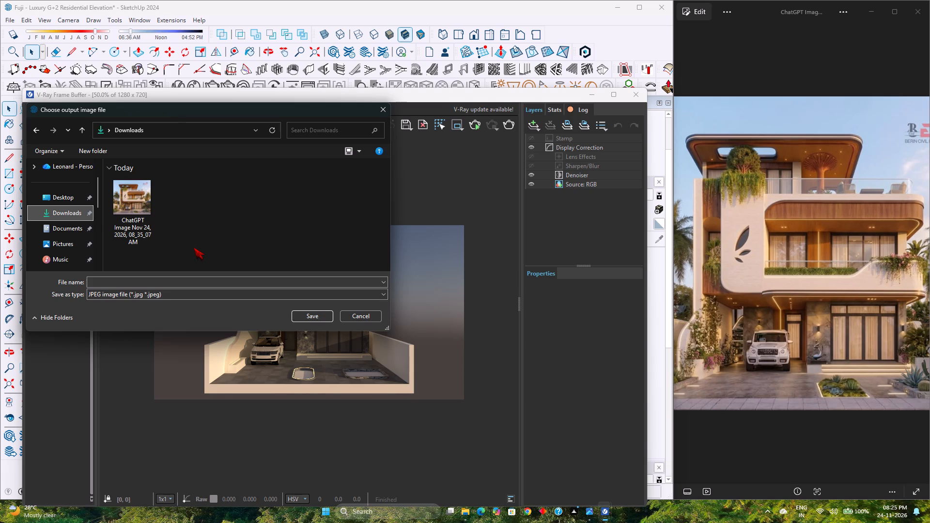
text(12)
key(Return)
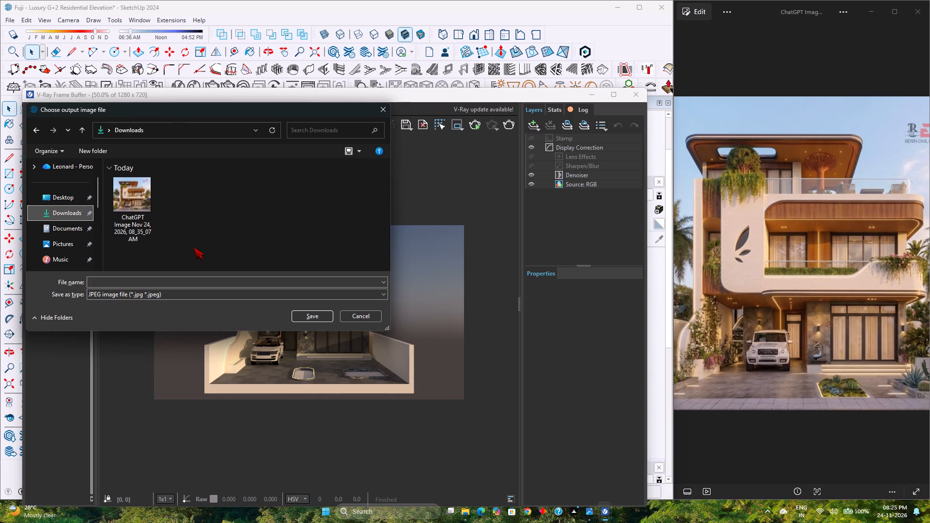
scroll(194, 247, up, 1)
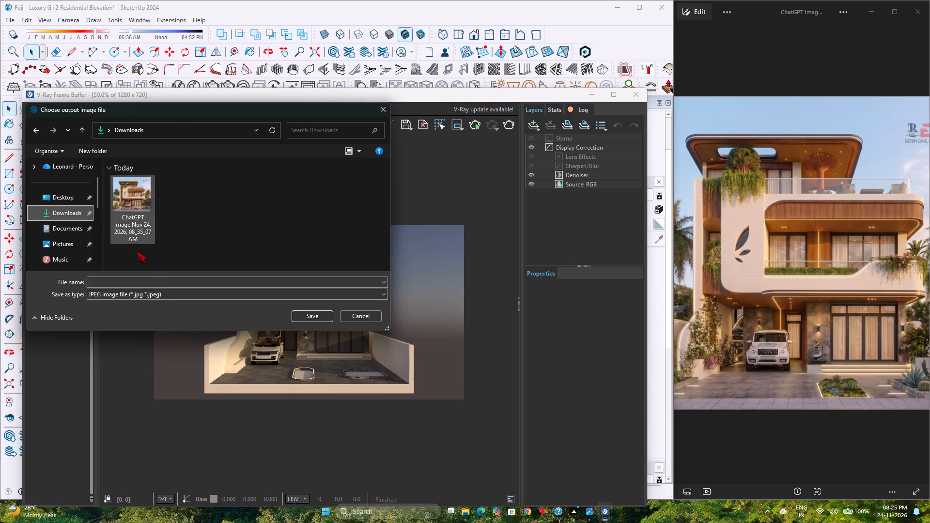
click(185, 279)
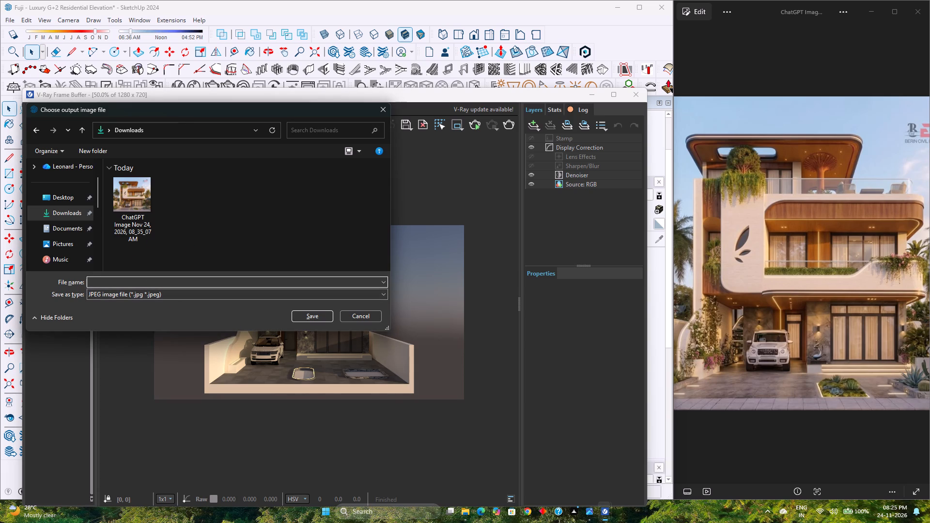
text(1234)
key(Return)
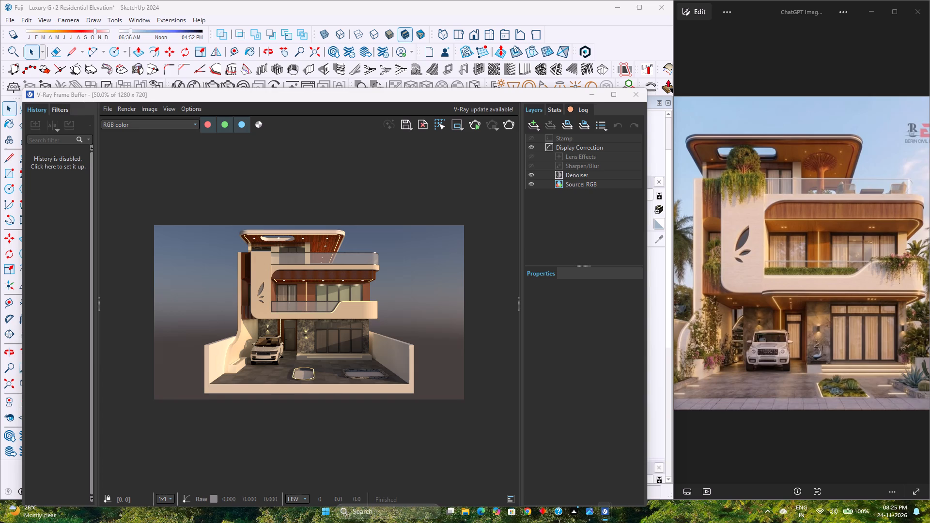
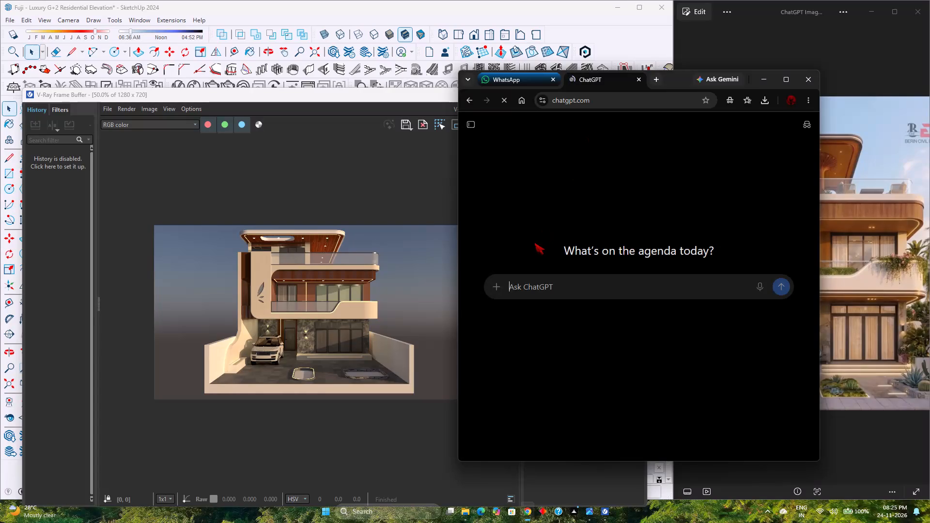
Close the WhatsApp tab and open the "AI render prompt writing" conversation in ChatGPT.
click(553, 79)
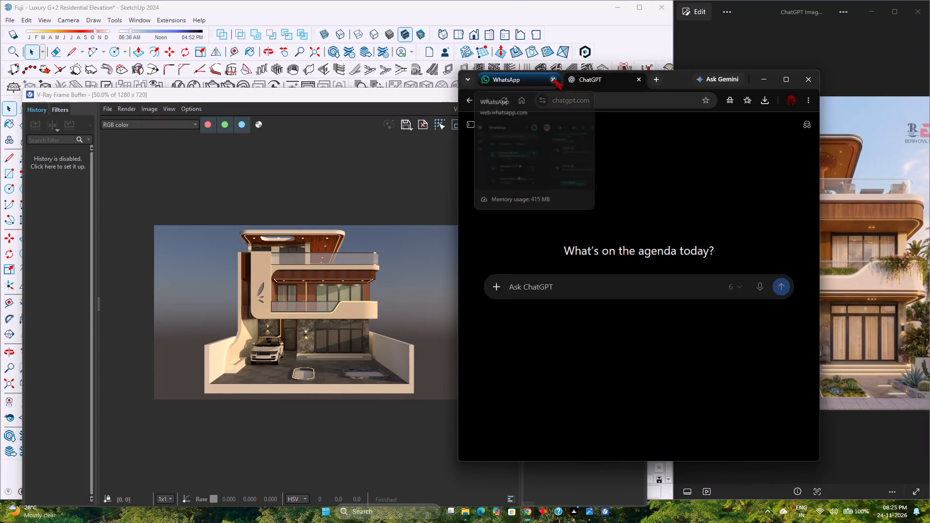
click(475, 123)
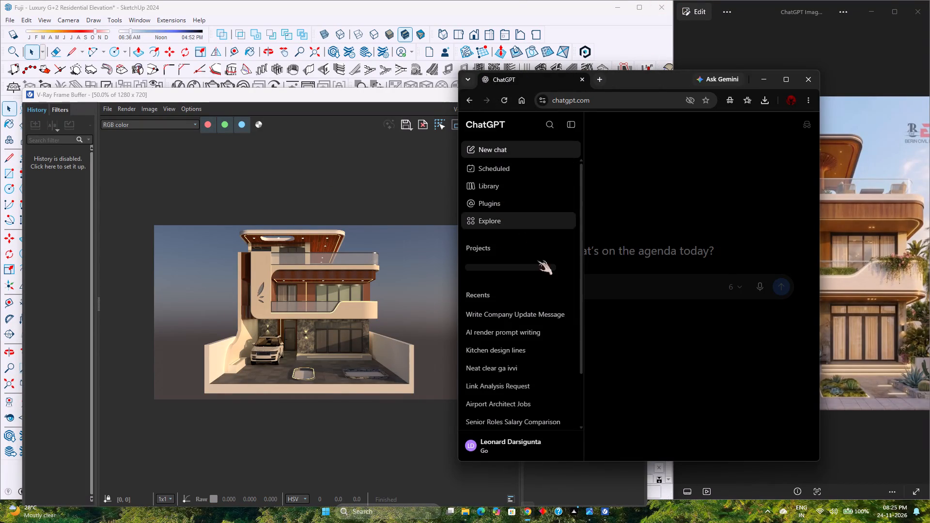
click(516, 335)
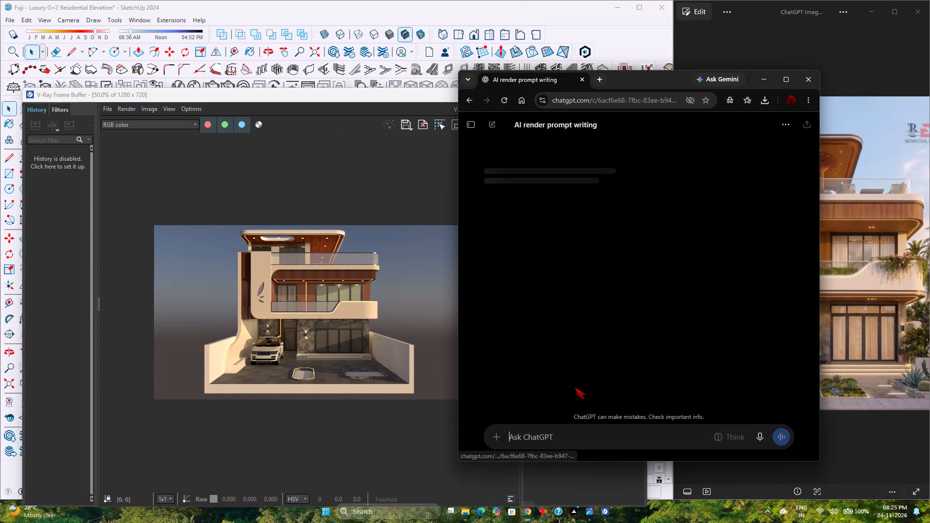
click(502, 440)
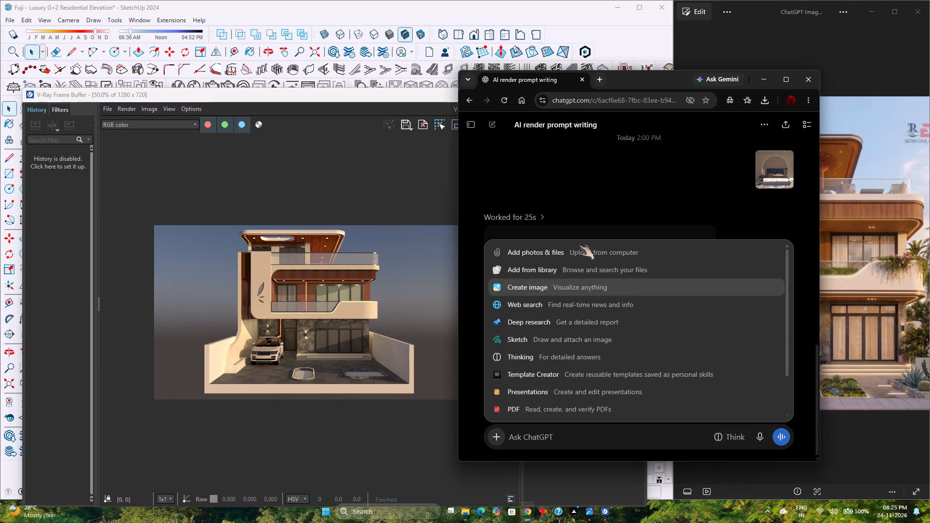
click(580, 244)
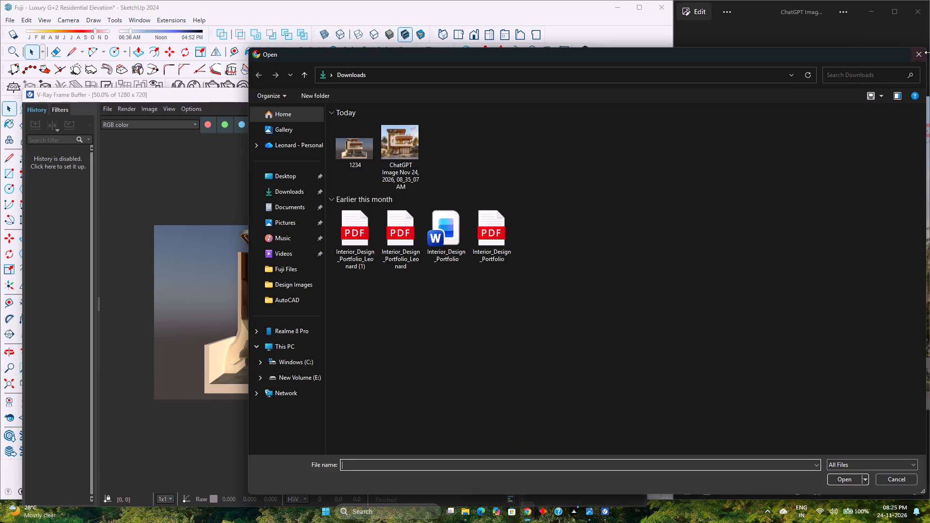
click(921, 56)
Attach the 1234 render image from the Downloads folder to the conversation and send it.
click(501, 438)
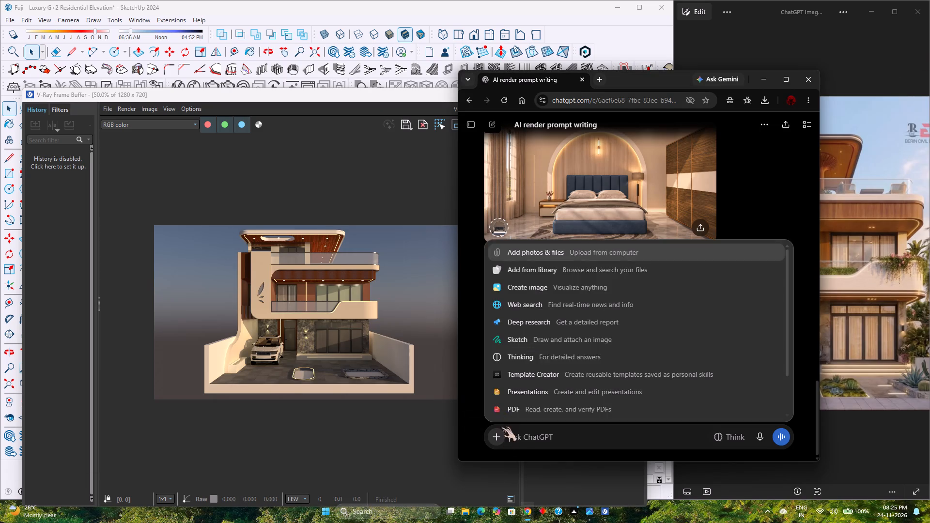
click(537, 253)
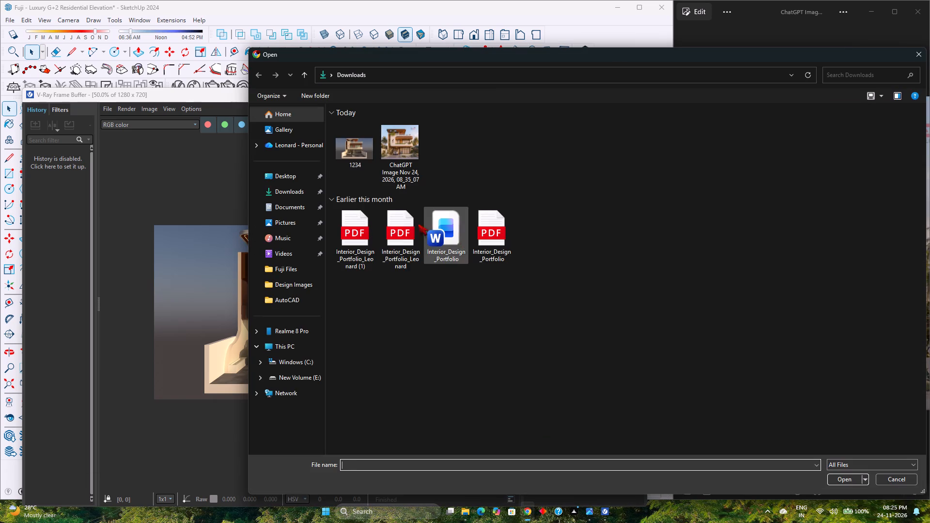
click(359, 148)
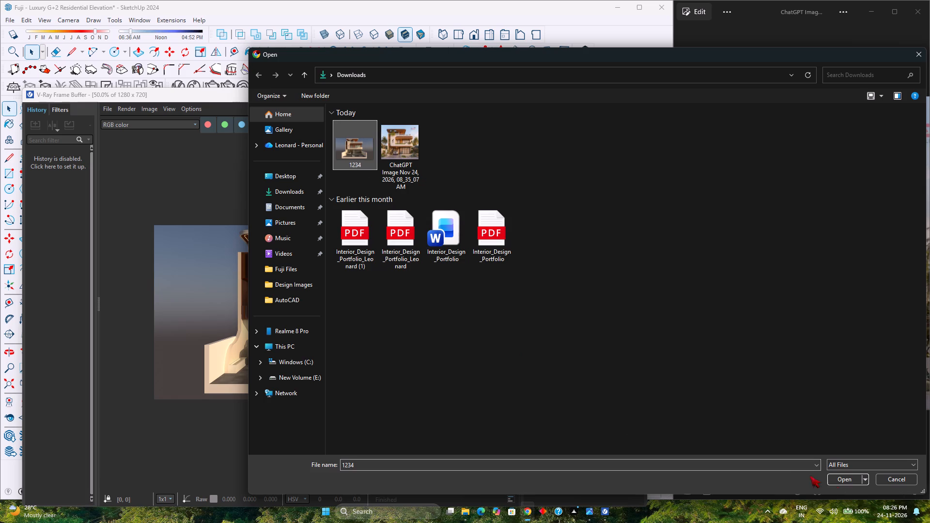
click(847, 482)
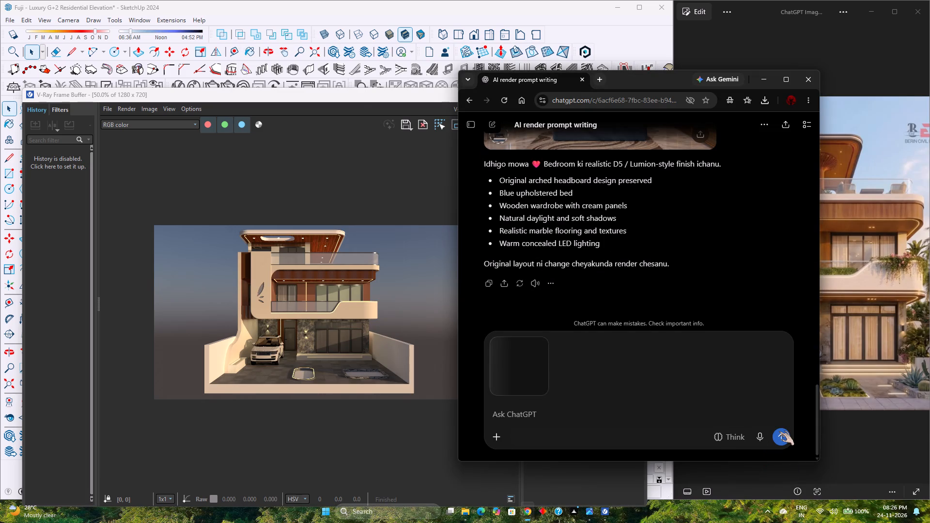
click(779, 431)
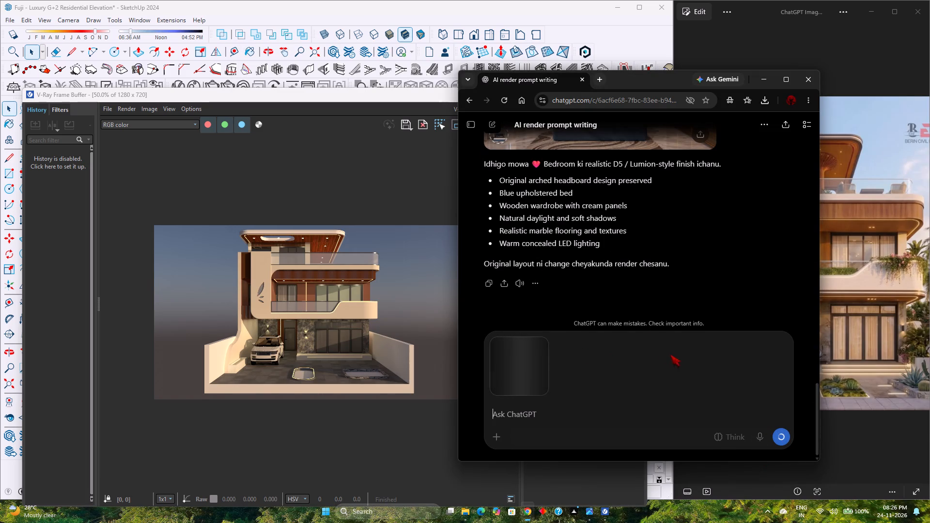
Return to the V-Ray Frame Buffer and examine the finished front-elevation render at different magnifications.
click(317, 190)
scroll(317, 299, down, 1)
scroll(318, 299, up, 2)
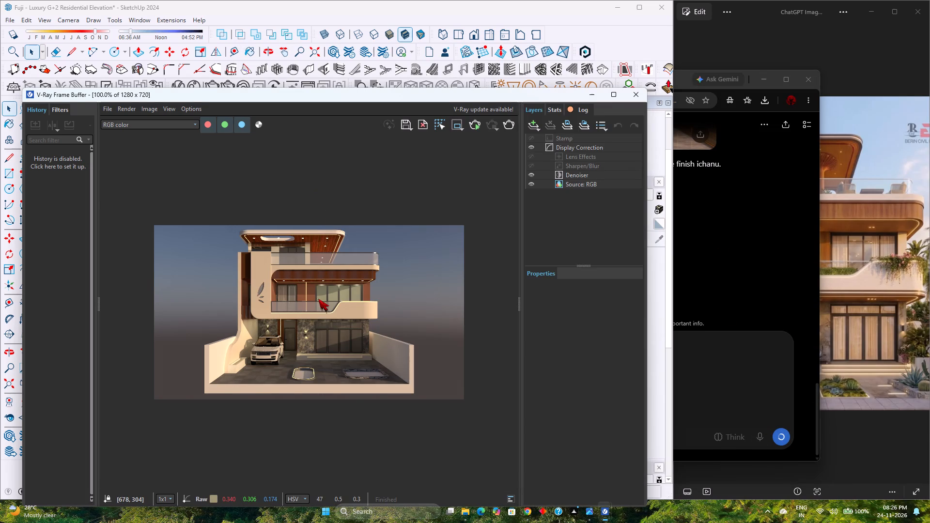
scroll(318, 299, up, 1)
scroll(318, 299, down, 3)
scroll(318, 299, up, 2)
scroll(318, 299, down, 2)
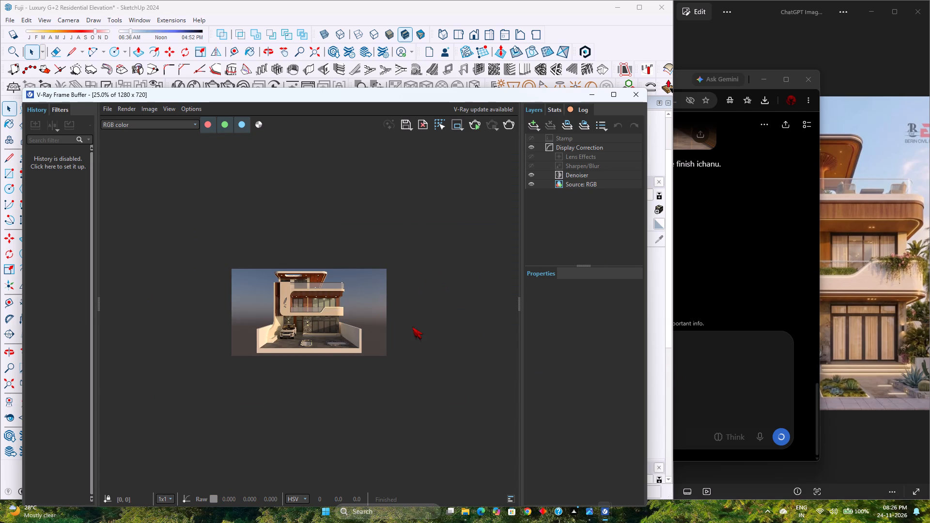
scroll(412, 327, up, 3)
scroll(350, 334, down, 2)
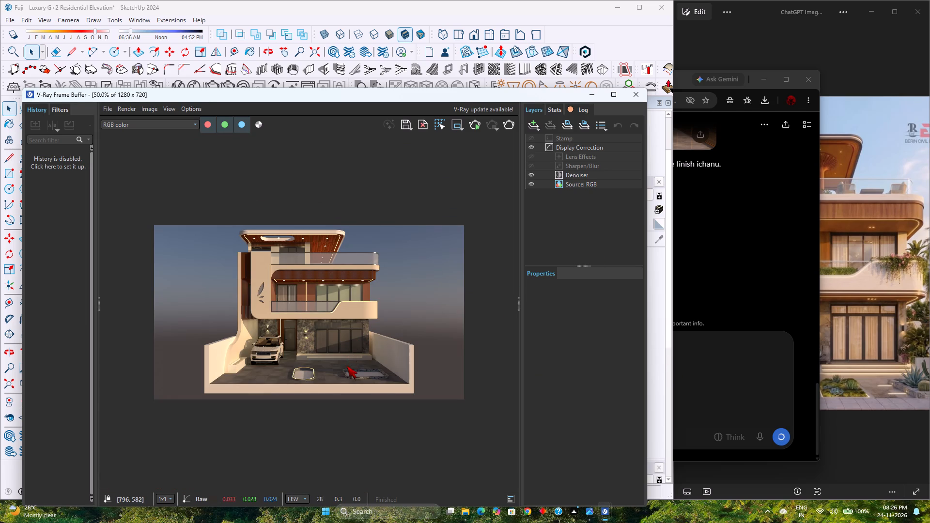
scroll(347, 366, up, 1)
scroll(347, 366, down, 3)
scroll(347, 366, up, 3)
scroll(347, 366, down, 4)
scroll(347, 366, up, 3)
scroll(347, 366, down, 4)
scroll(347, 366, up, 2)
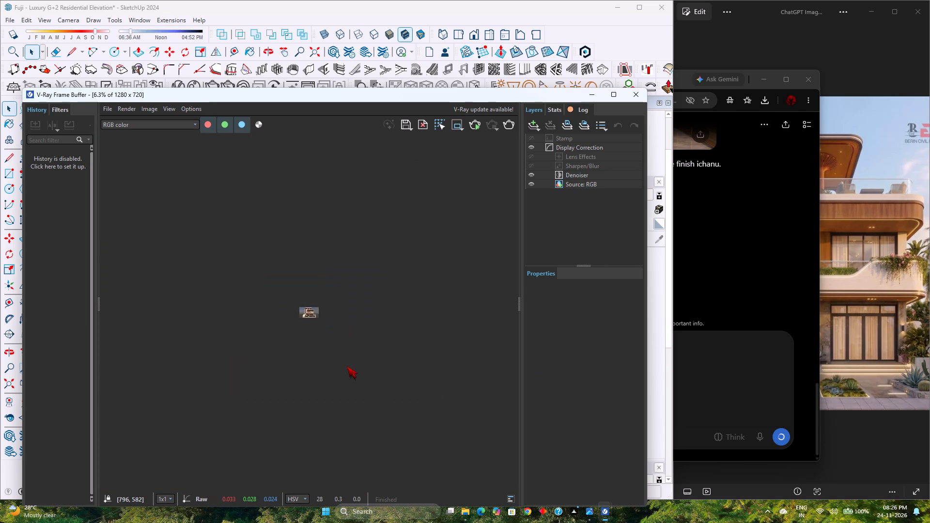
scroll(347, 366, up, 2)
scroll(347, 366, down, 4)
scroll(347, 366, up, 4)
scroll(347, 366, down, 3)
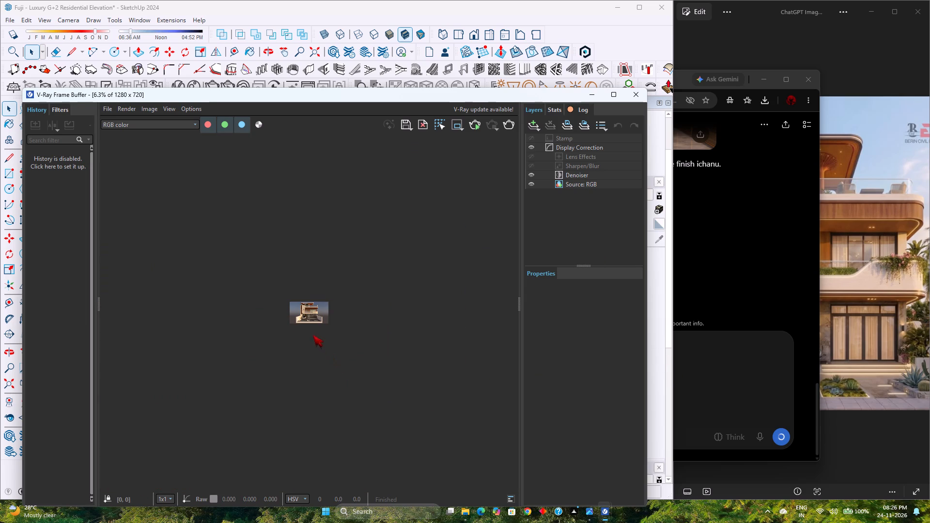
scroll(289, 321, up, 4)
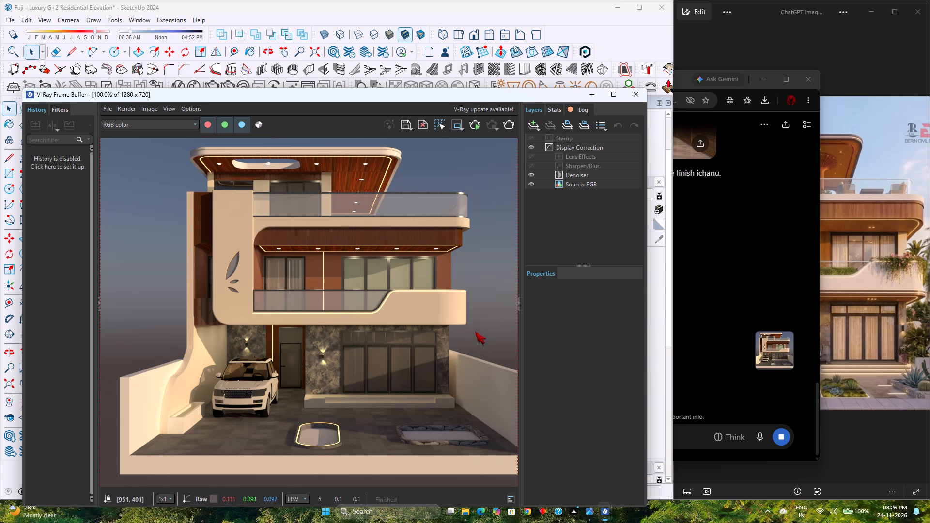
scroll(351, 346, up, 2)
scroll(351, 346, down, 2)
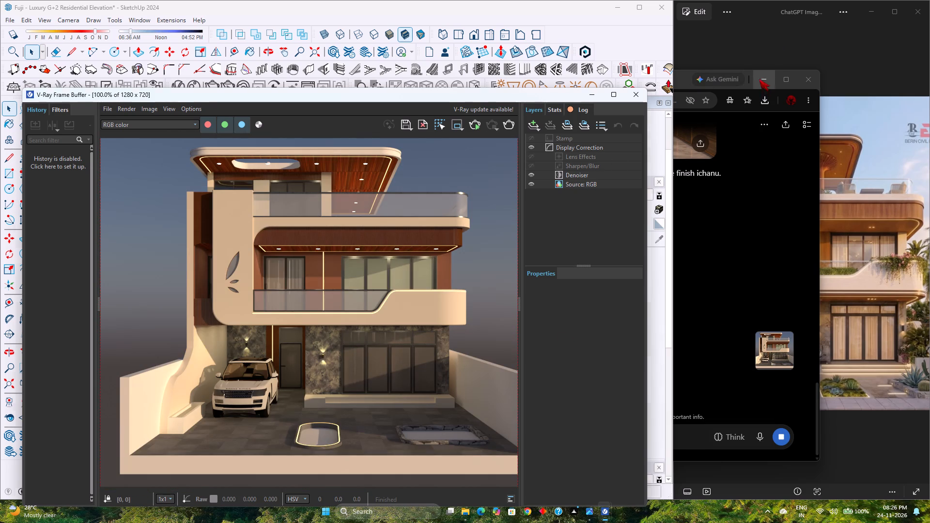
Minimise the browser and compare the rendered facade's roof, balconies and glazing with the reference image.
click(759, 79)
scroll(403, 248, up, 2)
scroll(403, 248, down, 3)
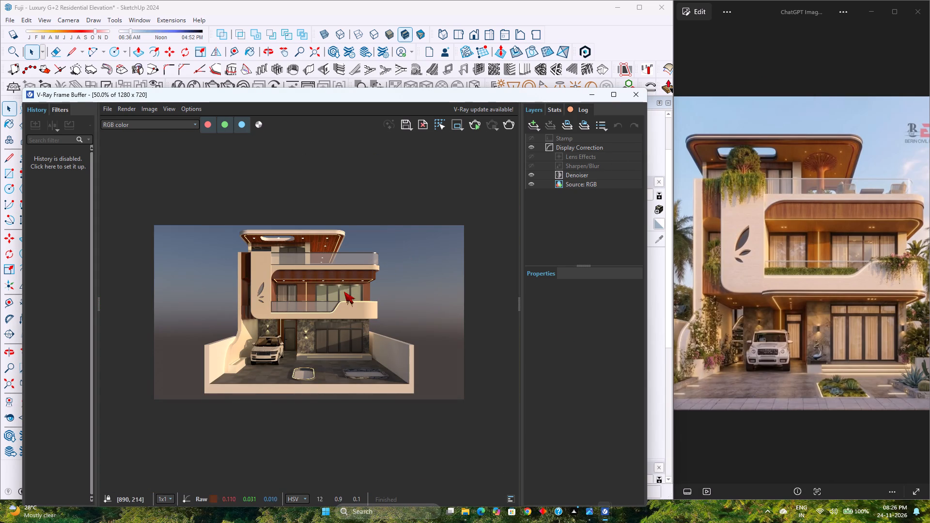
scroll(340, 295, up, 3)
scroll(340, 295, down, 2)
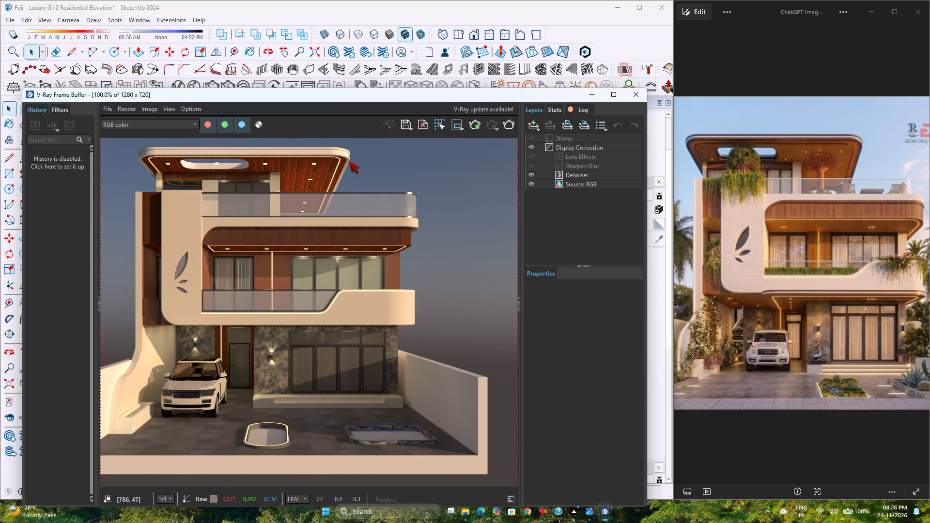
scroll(348, 272, down, 1)
scroll(345, 274, up, 2)
scroll(345, 274, down, 2)
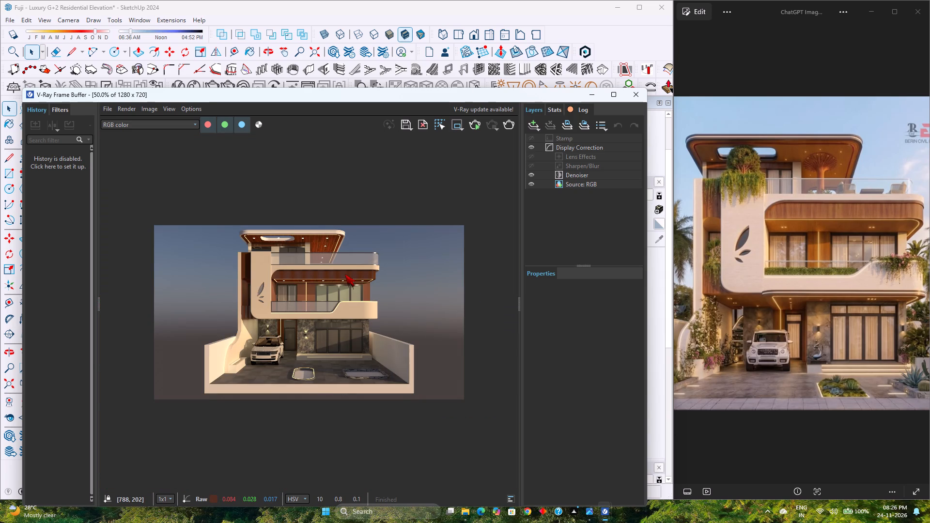
scroll(345, 274, up, 1)
scroll(345, 274, down, 1)
scroll(244, 274, up, 3)
scroll(244, 274, down, 3)
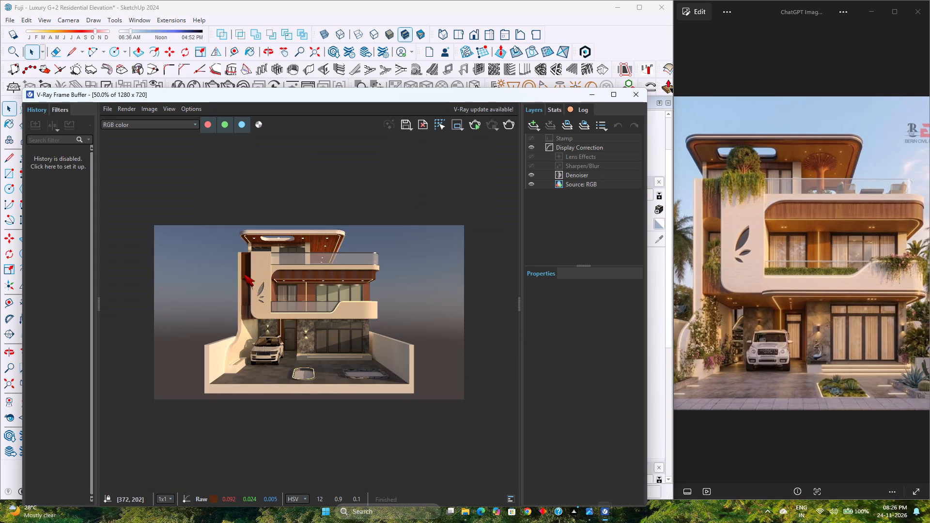
scroll(244, 274, up, 3)
scroll(244, 274, down, 3)
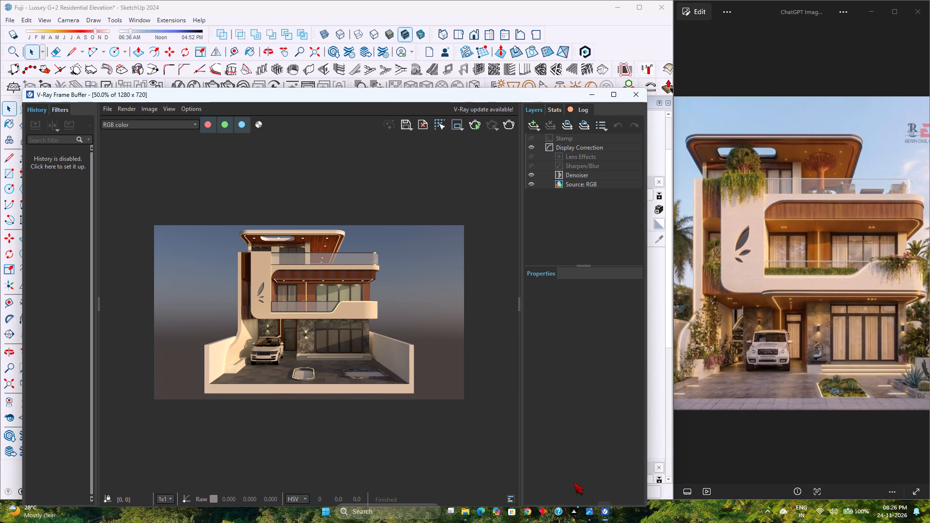
scroll(572, 480, down, 3)
scroll(572, 480, up, 2)
scroll(572, 479, down, 3)
scroll(572, 479, up, 3)
Inspect the render's side wall, leaf-shaped cut-outs and boundary wall up close against the whole facade.
scroll(214, 298, up, 4)
scroll(237, 298, down, 2)
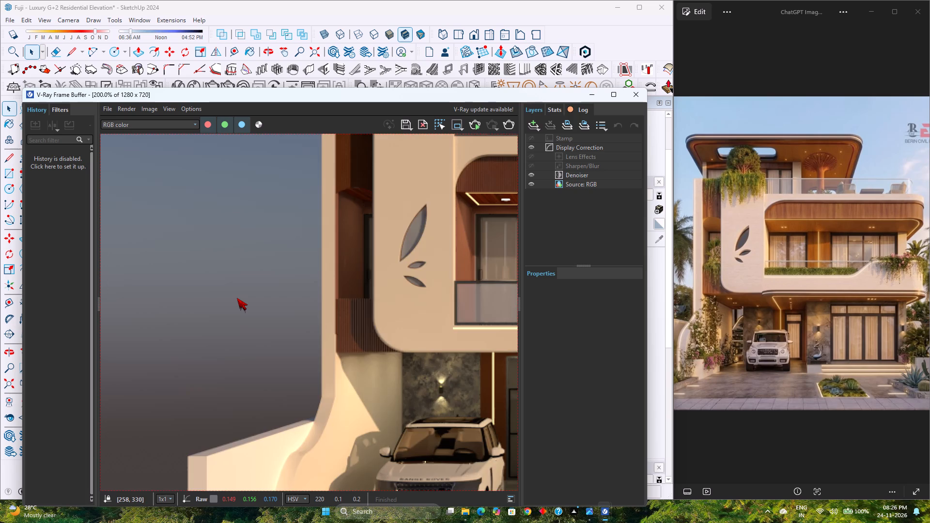
scroll(237, 298, up, 2)
scroll(237, 298, down, 3)
scroll(237, 298, up, 4)
scroll(237, 298, down, 5)
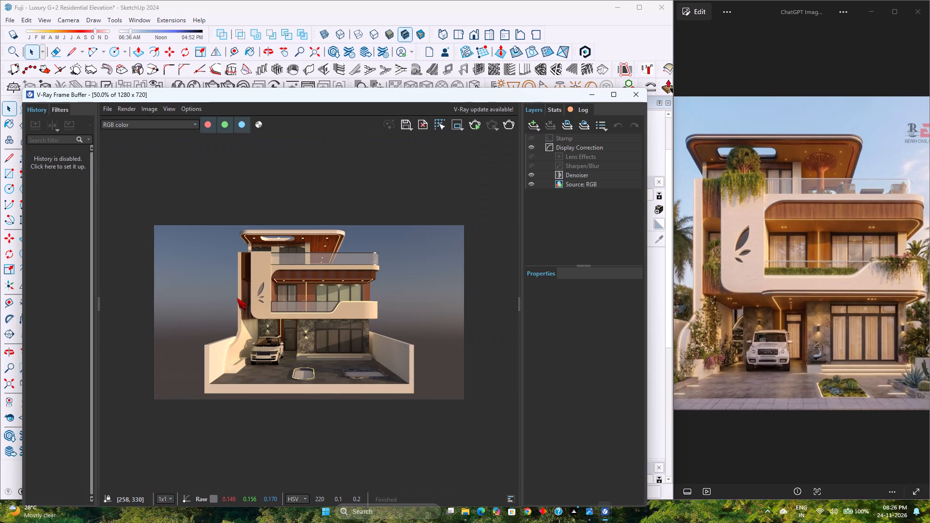
scroll(372, 316, up, 3)
scroll(372, 316, down, 3)
Inspect the first-floor balcony's curved parapet and the glazing around it up close in the render.
scroll(372, 316, up, 2)
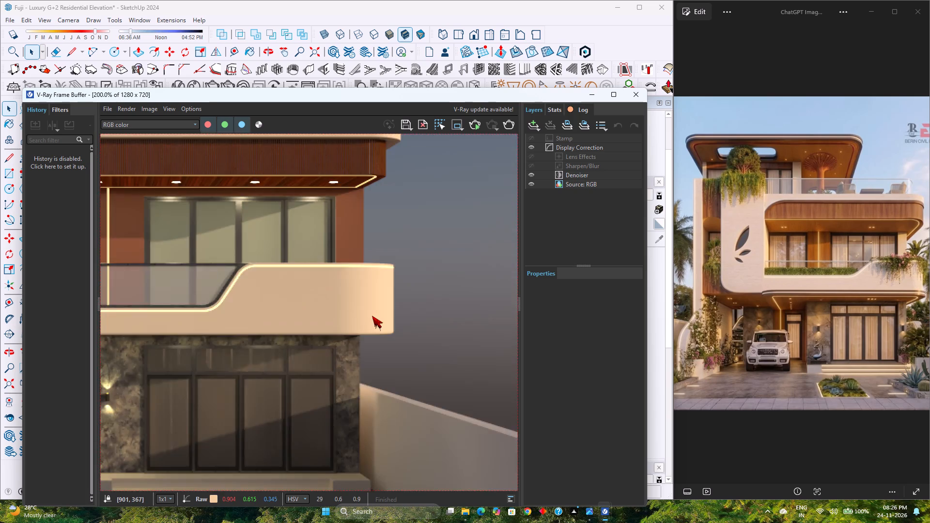
scroll(372, 316, down, 1)
scroll(372, 316, up, 2)
scroll(372, 316, down, 2)
scroll(372, 316, up, 3)
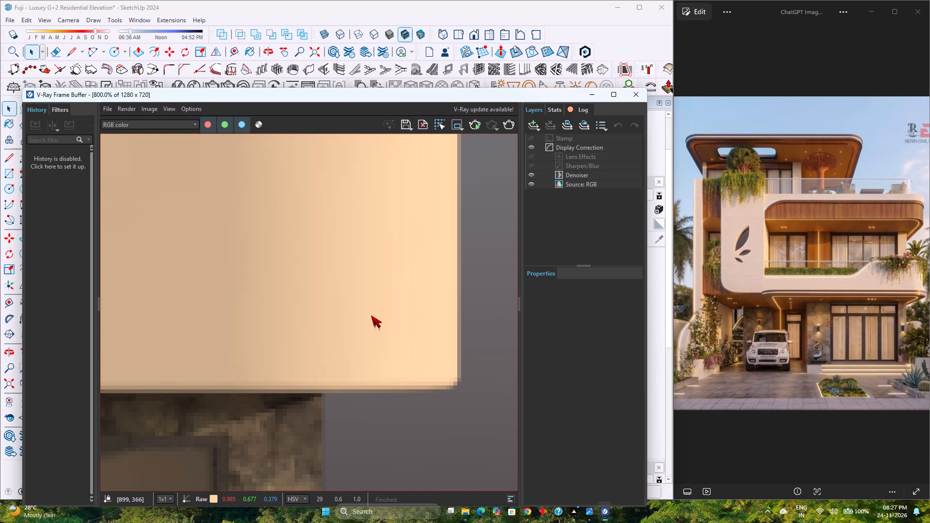
scroll(351, 308, up, 2)
scroll(351, 308, down, 5)
scroll(354, 308, up, 4)
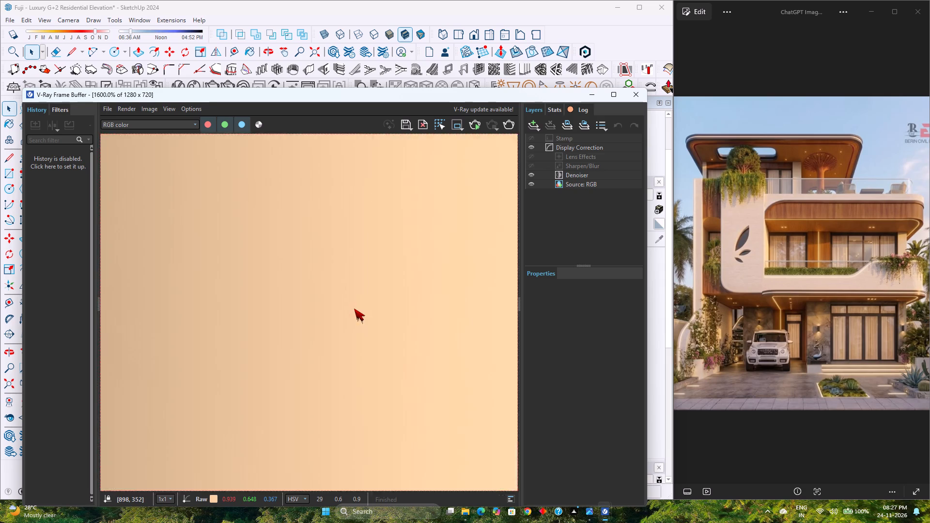
scroll(354, 308, down, 9)
scroll(354, 308, up, 5)
scroll(354, 308, down, 2)
scroll(354, 308, up, 1)
scroll(354, 308, down, 1)
scroll(354, 308, up, 2)
scroll(354, 308, down, 2)
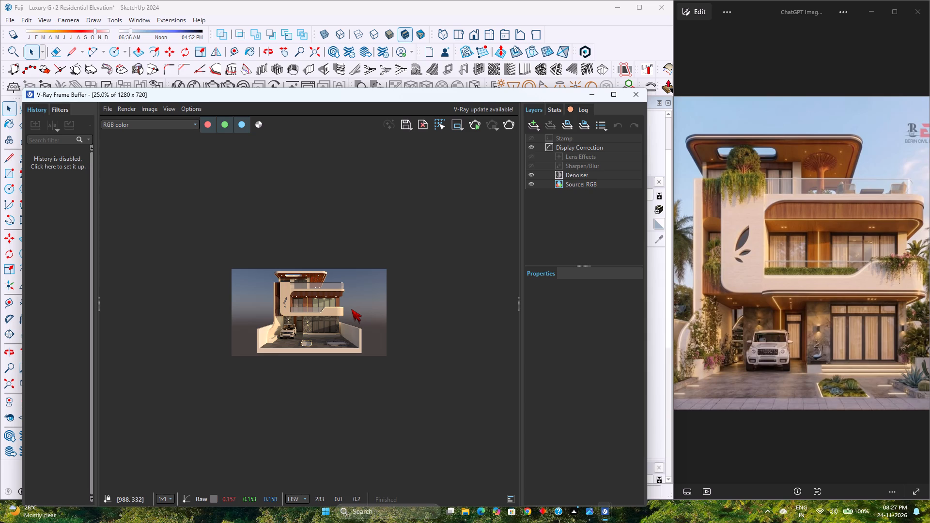
Examine the wall with the leaf-shaped cut-outs and the adjoining balcony in the render, and review the full elevation.
scroll(351, 309, down, 4)
scroll(351, 310, up, 4)
scroll(274, 308, up, 3)
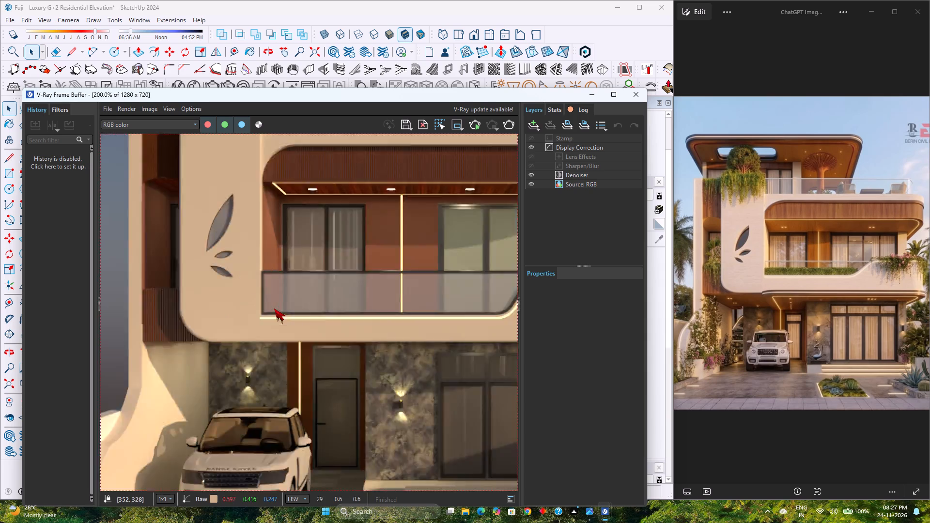
scroll(274, 308, up, 1)
scroll(274, 305, down, 2)
scroll(224, 238, up, 3)
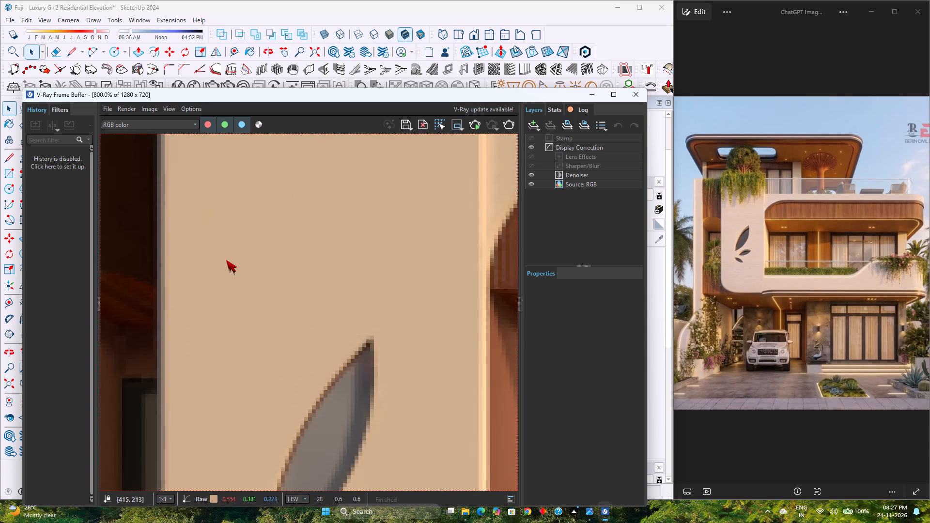
scroll(226, 260, down, 2)
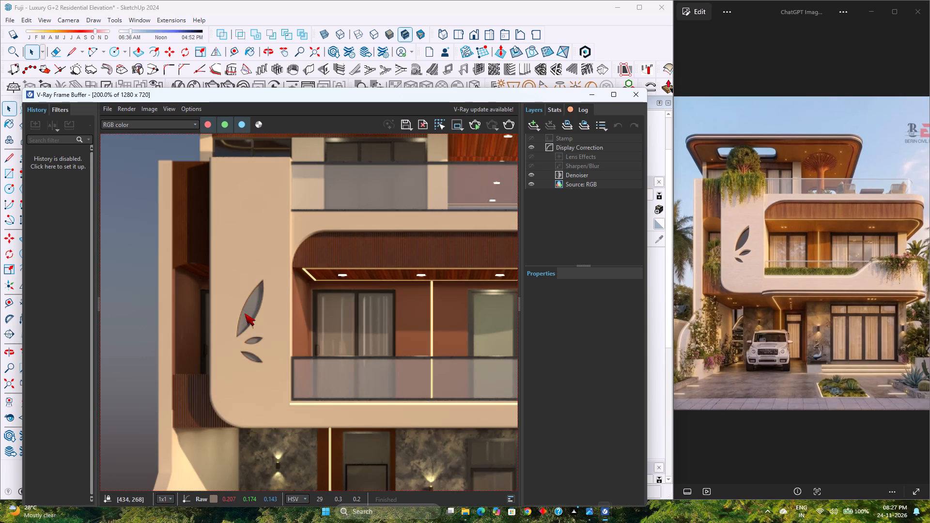
scroll(245, 313, down, 3)
scroll(245, 311, up, 2)
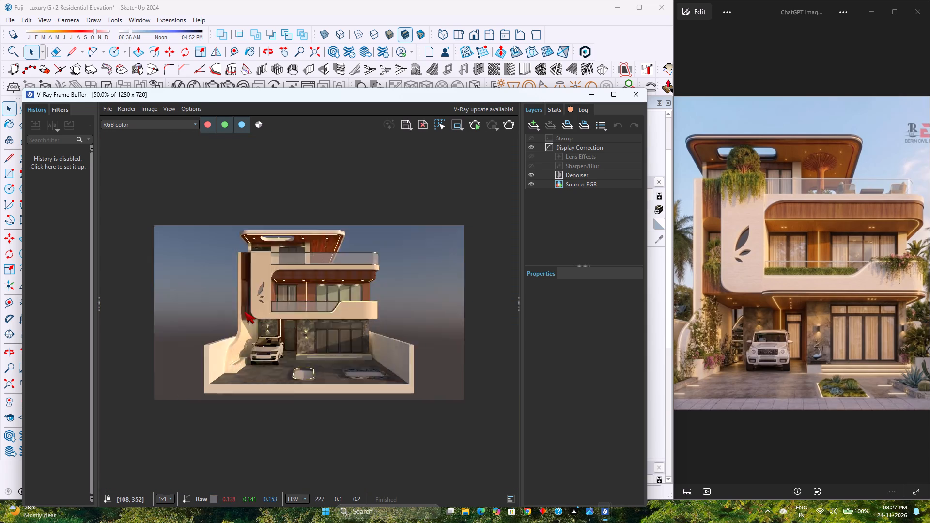
scroll(245, 311, up, 1)
scroll(245, 311, down, 3)
scroll(245, 311, up, 2)
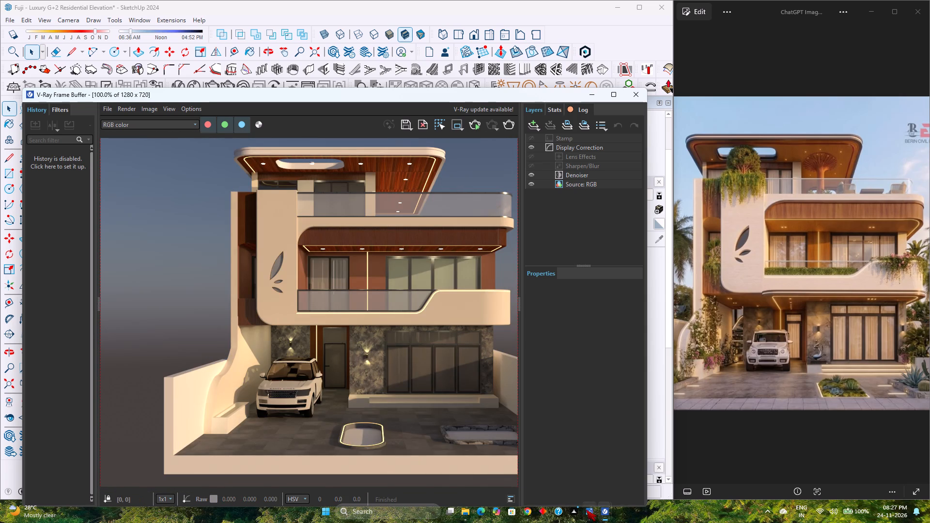
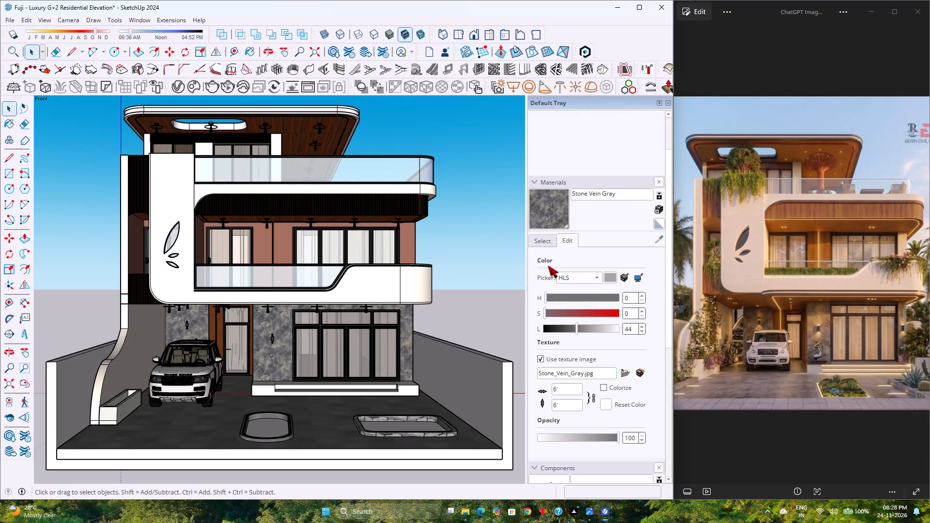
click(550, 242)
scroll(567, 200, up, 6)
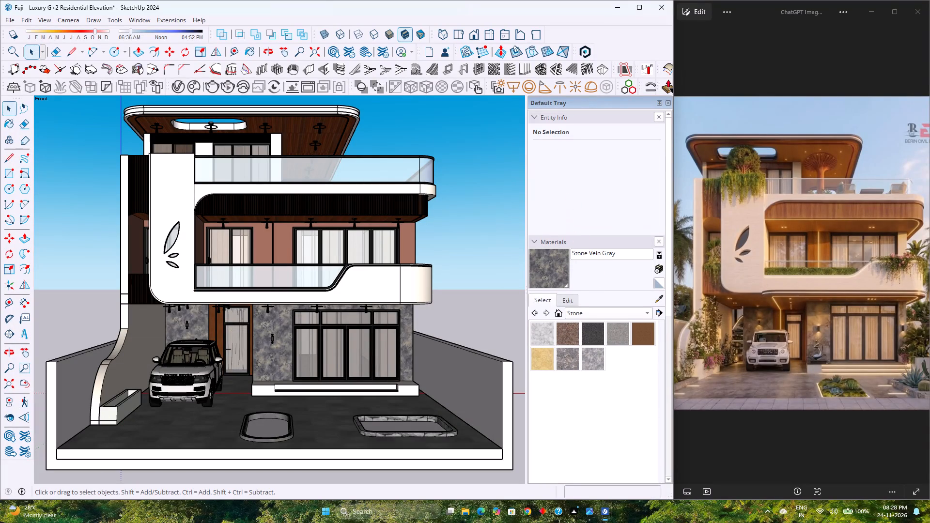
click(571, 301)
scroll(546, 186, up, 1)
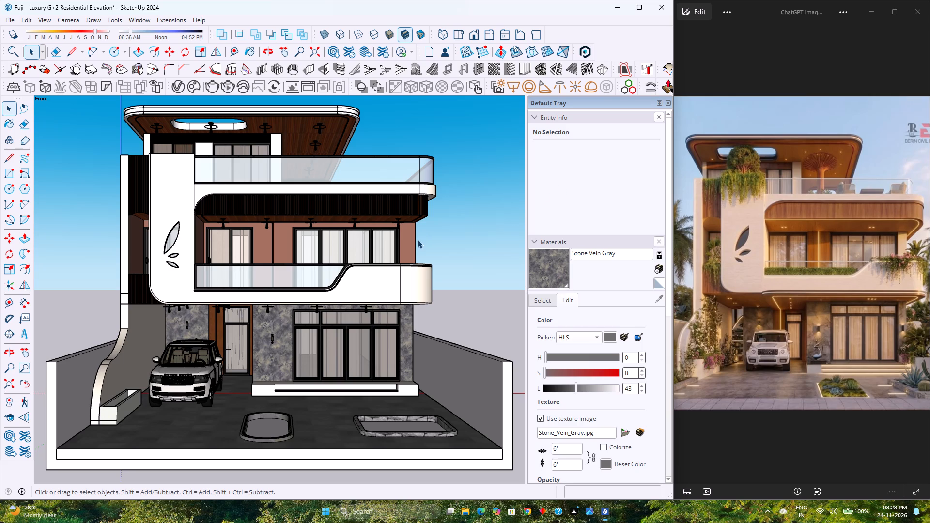
Recolour the first-floor wall's Burnished Earth material to hue 10, saturation 24 and lightness 55, and apply it.
triple_click(414, 243)
click(414, 243)
click(414, 243)
click(414, 243)
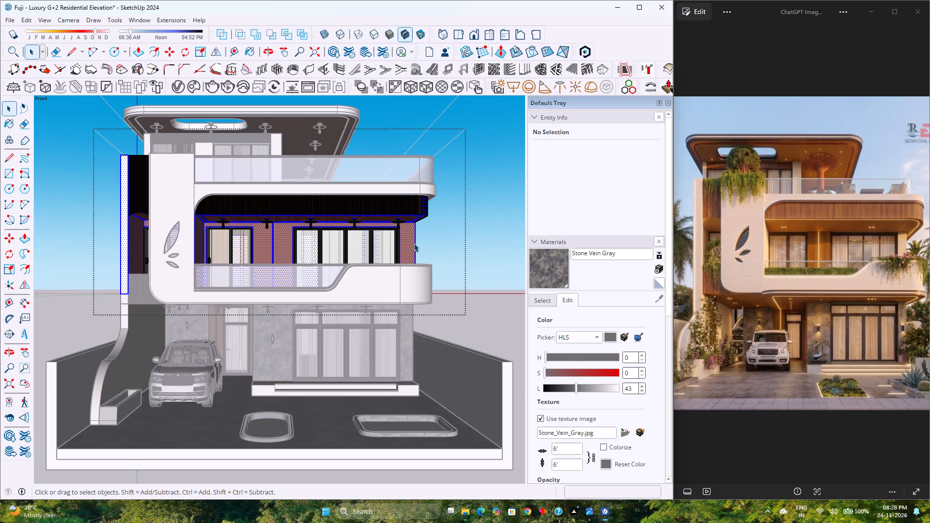
click(409, 246)
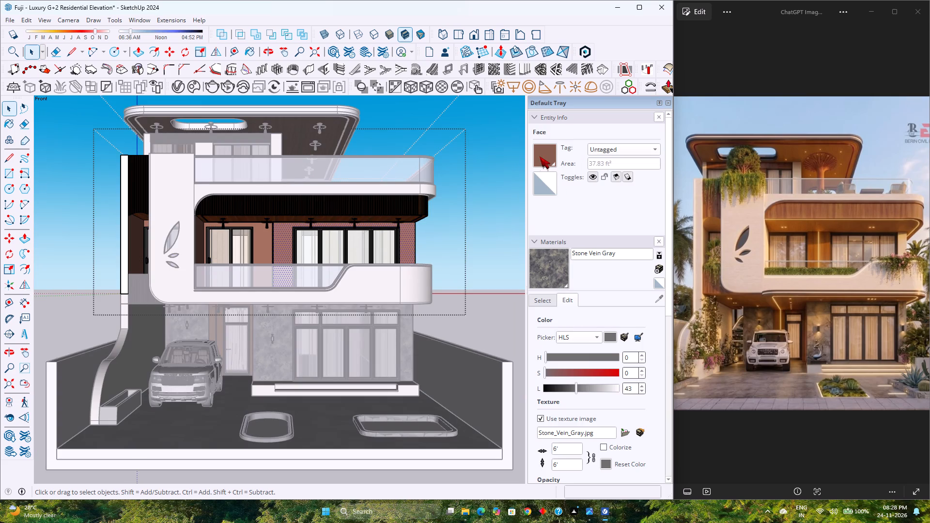
click(542, 156)
click(521, 246)
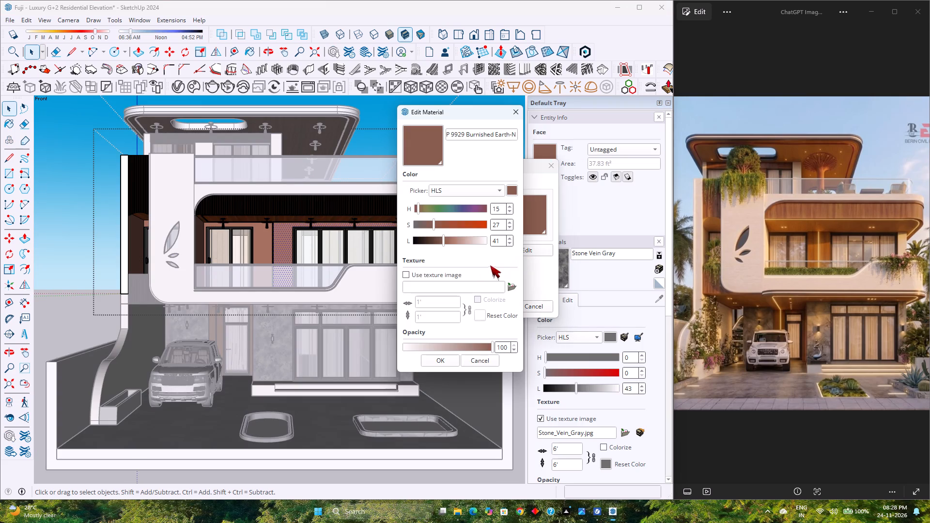
drag(448, 242, 455, 242)
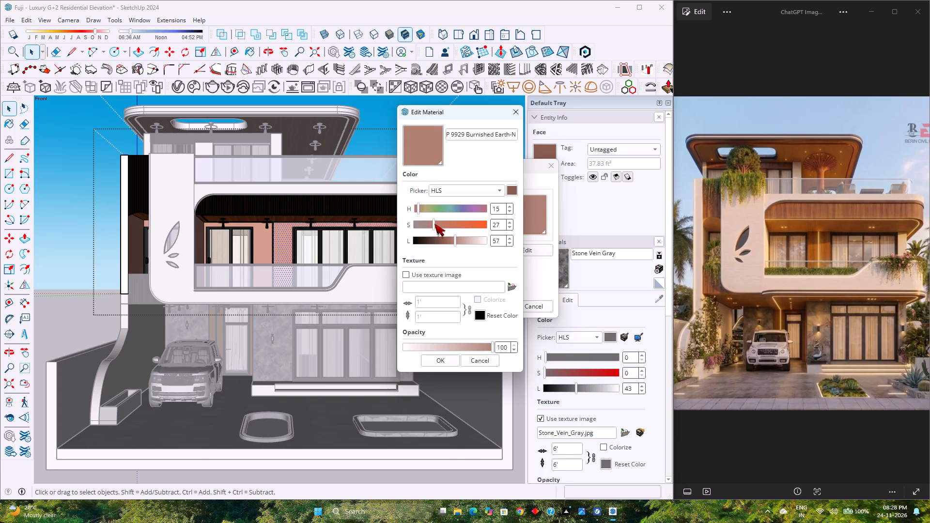
click(434, 224)
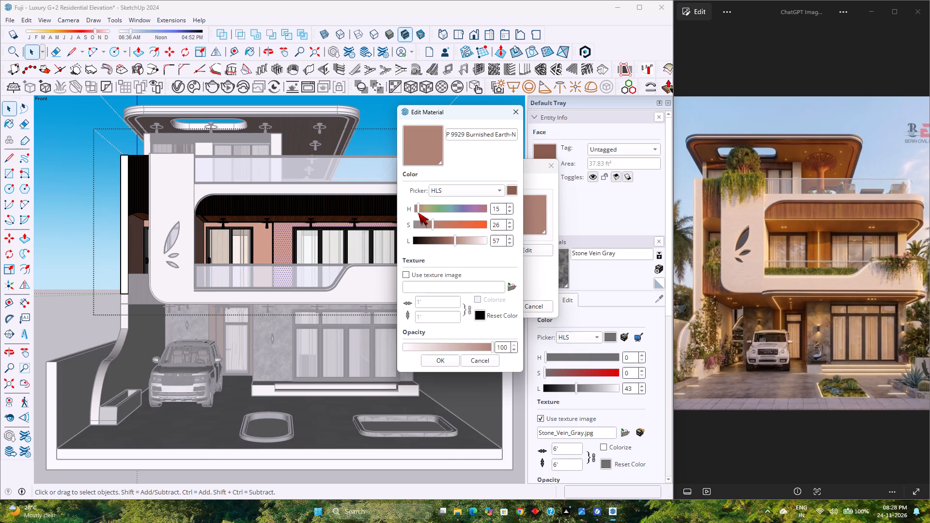
click(418, 210)
click(434, 226)
click(453, 240)
click(444, 358)
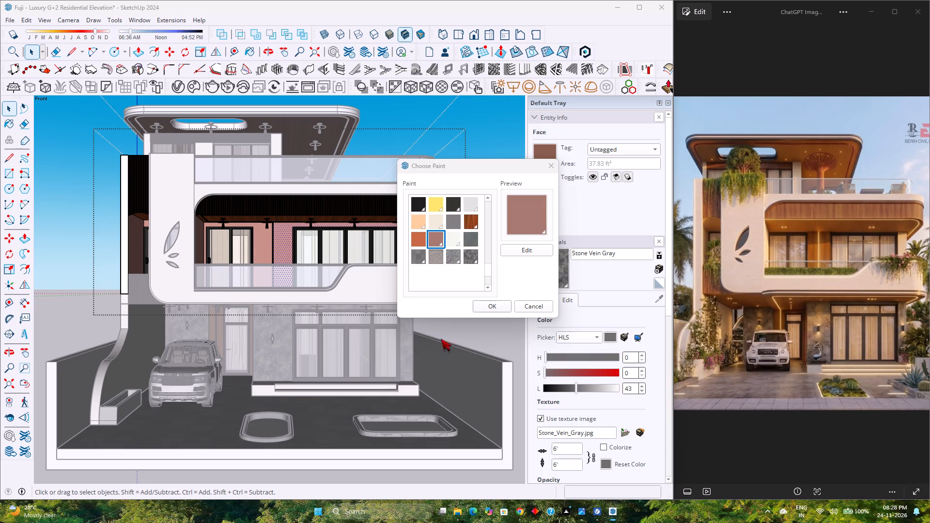
click(488, 304)
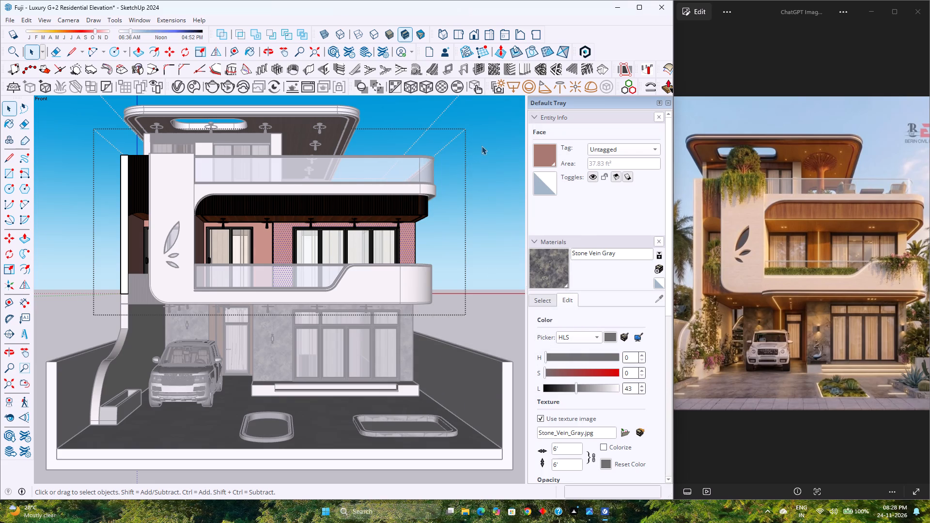
click(487, 145)
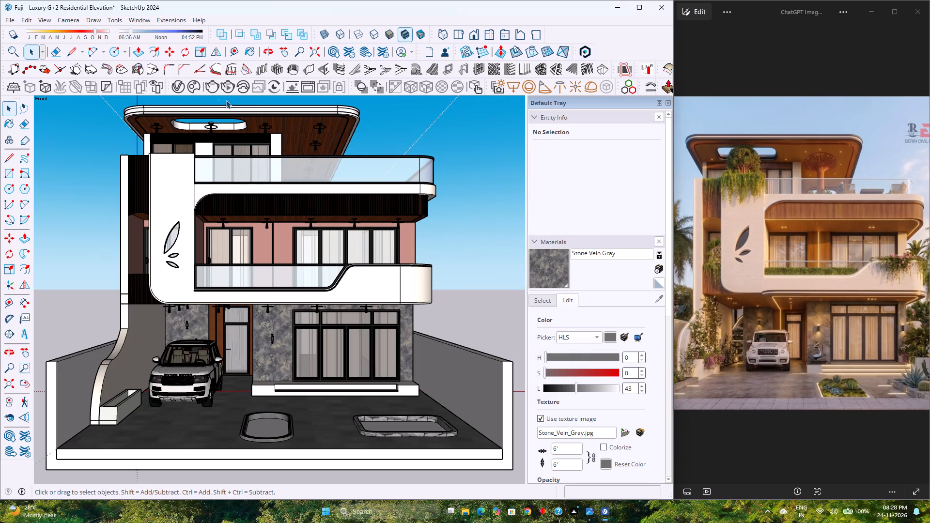
Render the front elevation in V-Ray with the recoloured first-floor wall.
click(213, 87)
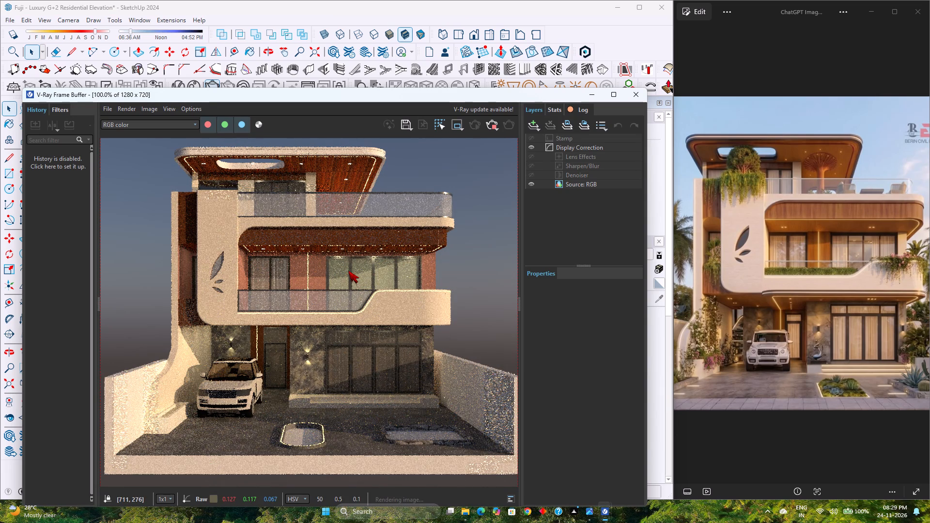
Inspect the recoloured first-floor wall, balcony ceiling and glazing up close in the new render, against the whole facade.
scroll(348, 269, up, 2)
scroll(348, 269, down, 2)
scroll(348, 269, up, 1)
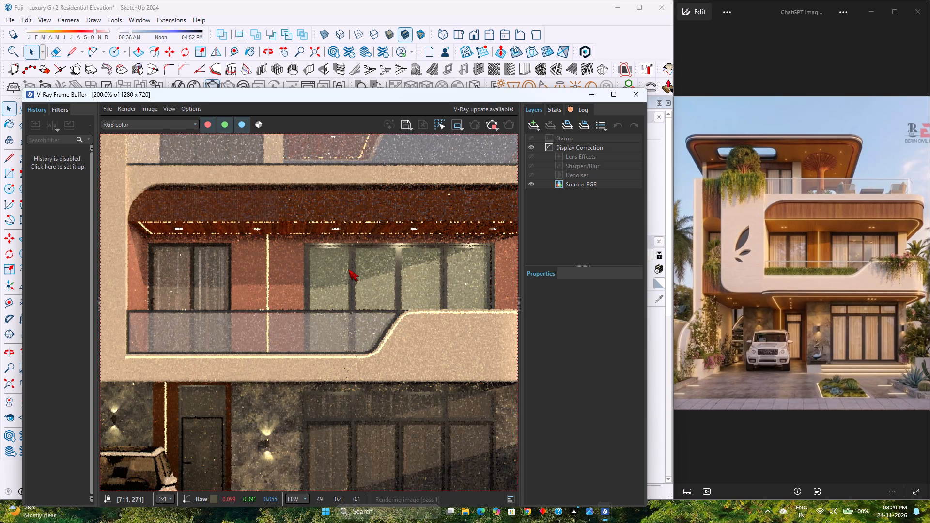
scroll(348, 269, down, 2)
scroll(348, 269, up, 2)
scroll(348, 269, down, 2)
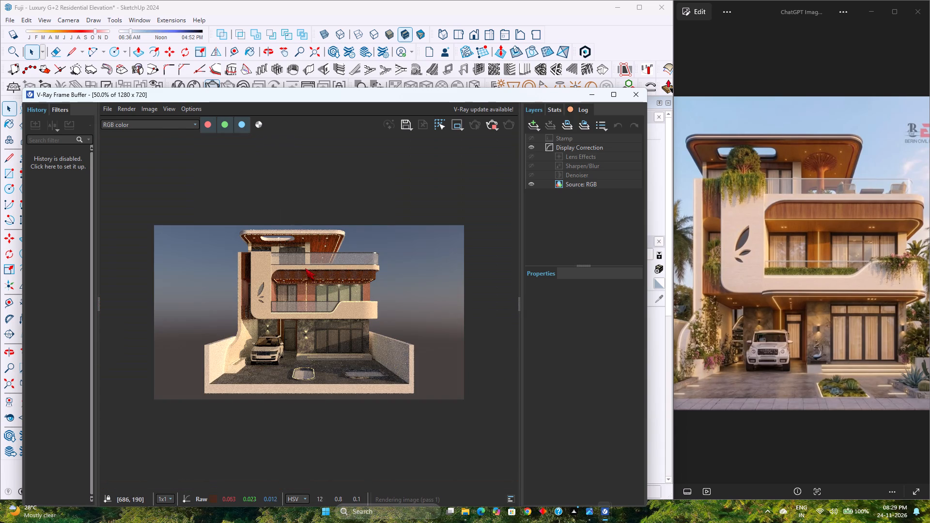
scroll(299, 279, up, 3)
scroll(299, 279, down, 3)
scroll(299, 279, up, 2)
scroll(299, 279, down, 1)
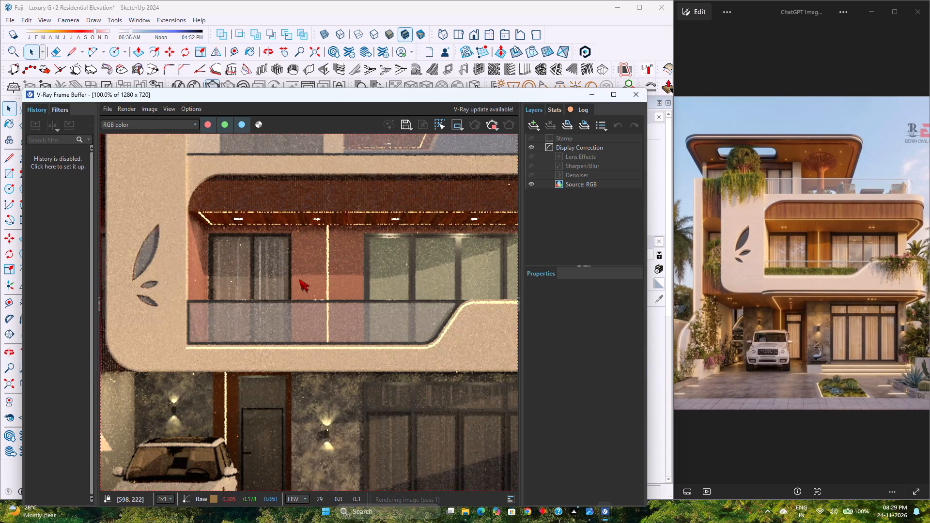
scroll(299, 279, down, 1)
scroll(299, 279, up, 3)
scroll(299, 279, down, 4)
scroll(299, 279, up, 4)
scroll(299, 279, down, 3)
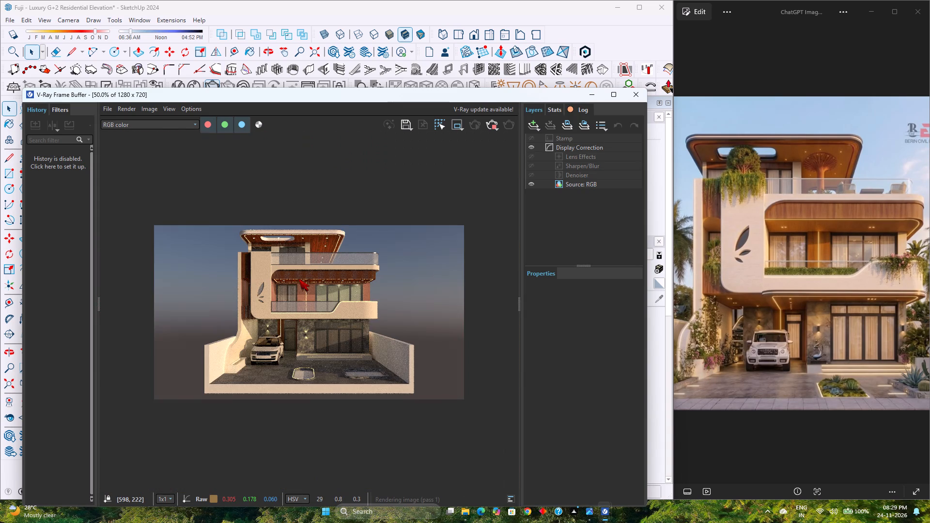
Review the full front elevation as the render refines, comparing its wall colours and lighting with the reference image.
scroll(299, 279, up, 2)
scroll(299, 279, down, 3)
scroll(299, 279, up, 3)
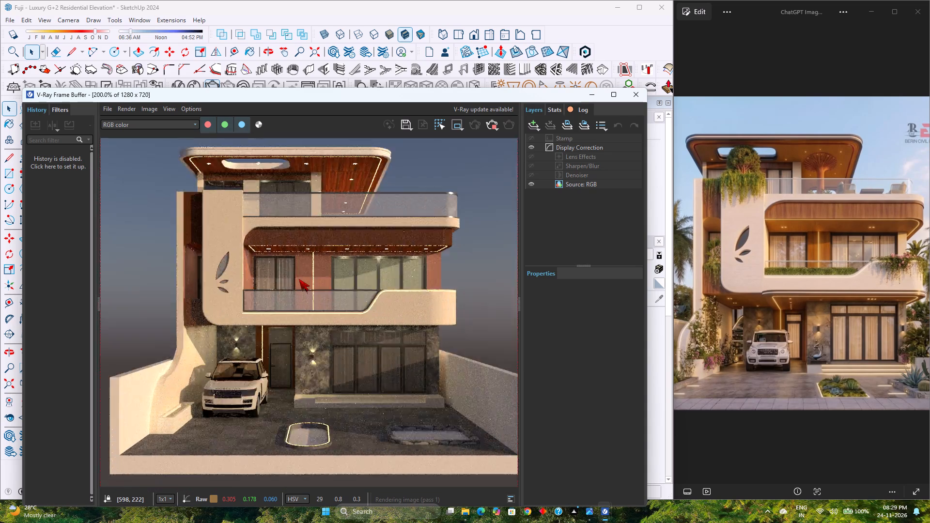
scroll(299, 279, down, 2)
scroll(299, 279, up, 2)
scroll(299, 279, down, 2)
scroll(299, 279, up, 1)
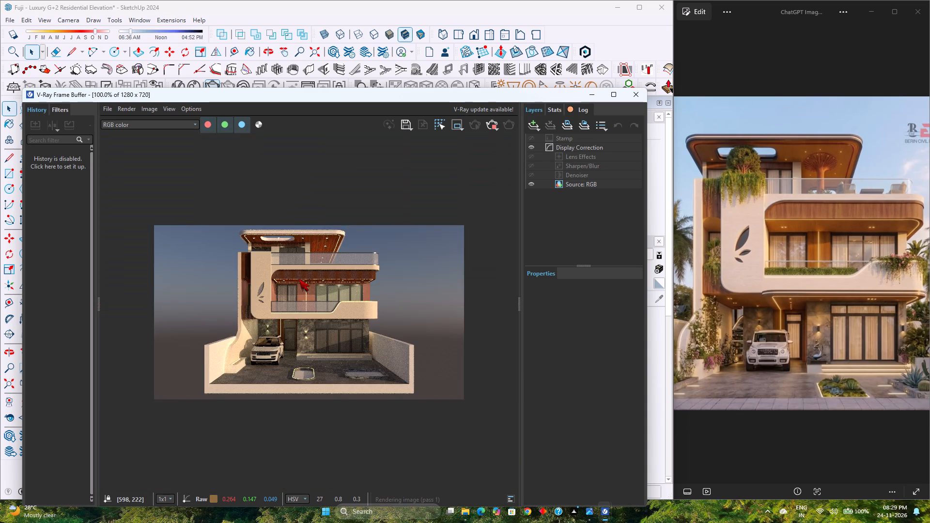
scroll(299, 279, down, 2)
scroll(299, 279, up, 2)
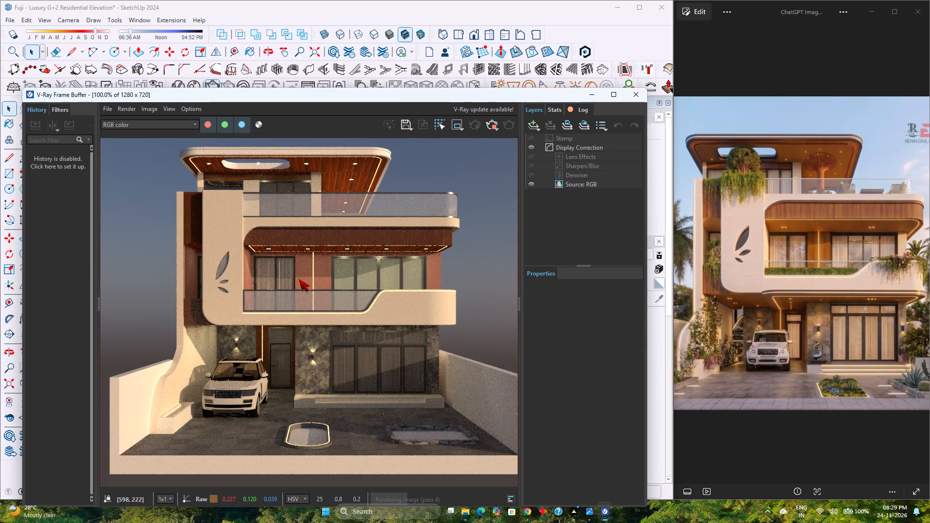
scroll(299, 279, down, 2)
scroll(299, 279, up, 2)
scroll(299, 279, down, 2)
scroll(299, 279, up, 2)
scroll(299, 279, down, 2)
scroll(299, 279, up, 4)
scroll(299, 279, down, 4)
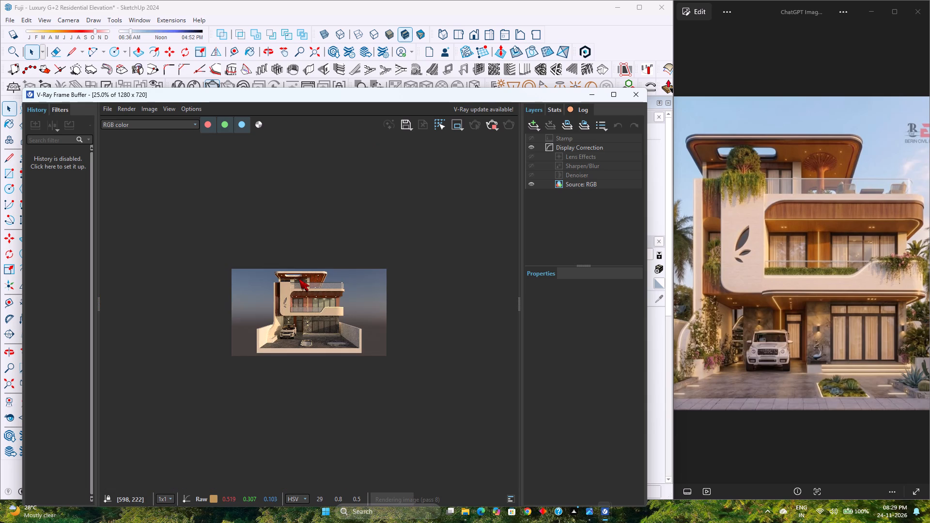
Examine the first-floor balcony wall, its vertical light strip and the curtained windows up close, and review the whole elevation.
scroll(299, 279, up, 3)
scroll(299, 279, down, 2)
scroll(299, 279, up, 2)
scroll(299, 279, down, 2)
scroll(298, 279, up, 2)
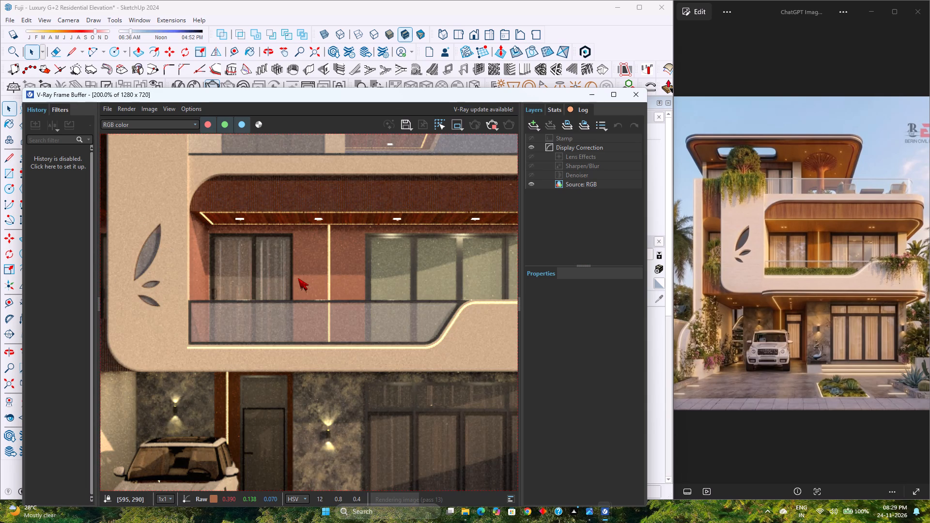
scroll(298, 278, down, 2)
scroll(298, 278, up, 3)
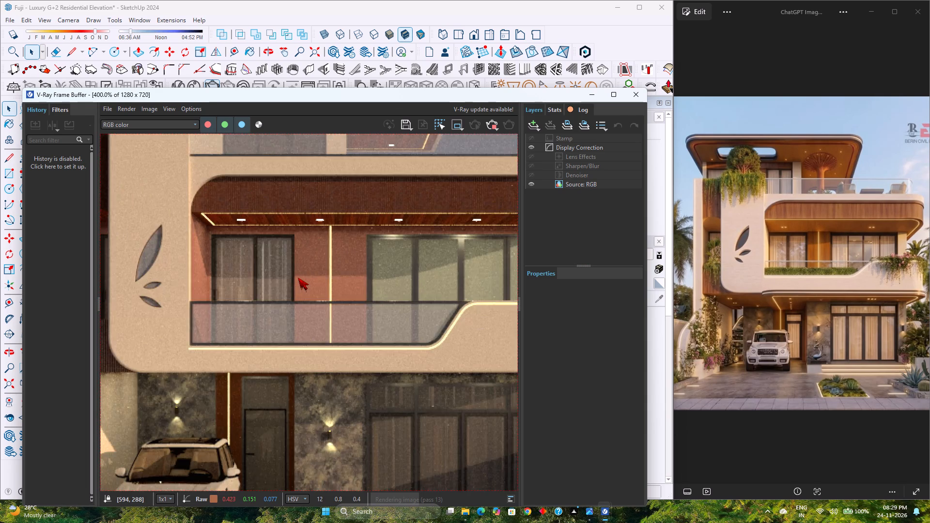
scroll(298, 277, down, 3)
scroll(297, 277, up, 2)
scroll(297, 277, down, 2)
scroll(297, 277, up, 2)
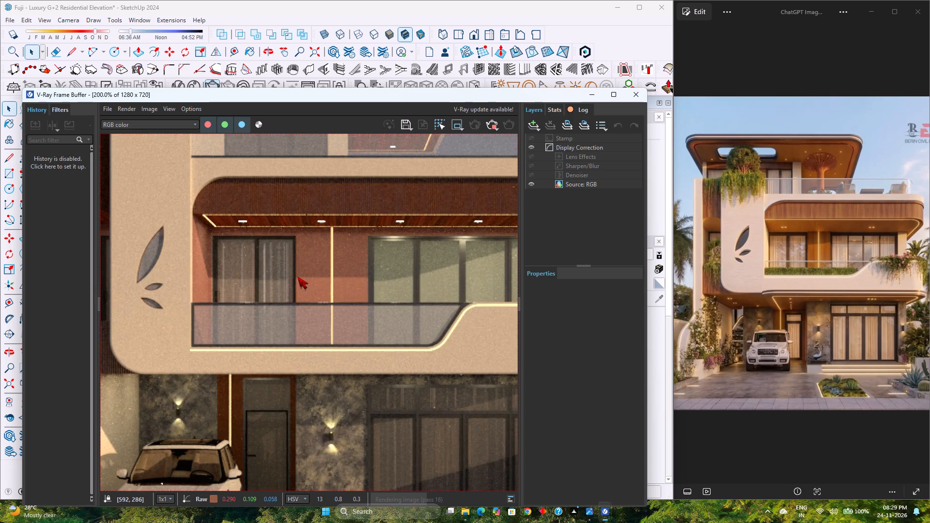
scroll(297, 277, down, 1)
scroll(297, 277, up, 2)
scroll(297, 277, down, 3)
scroll(297, 277, up, 3)
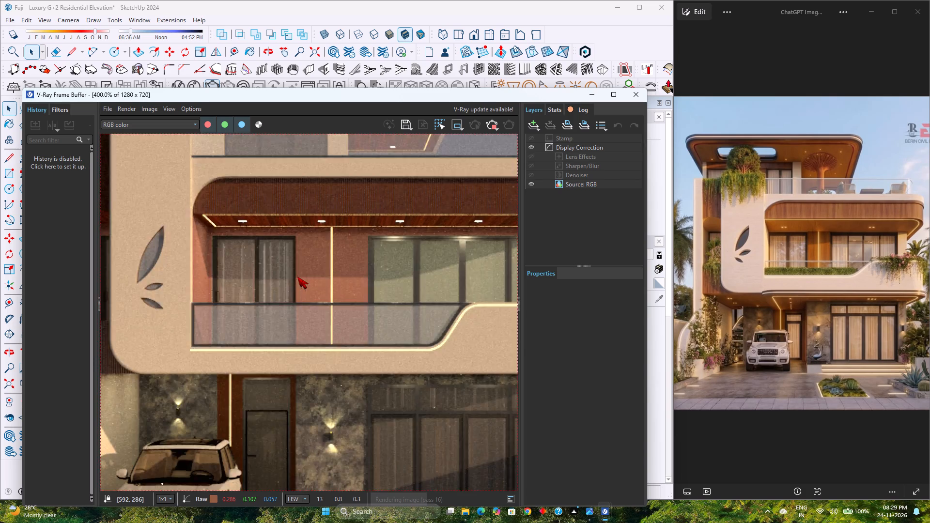
scroll(297, 277, down, 2)
scroll(297, 277, up, 1)
scroll(297, 277, down, 1)
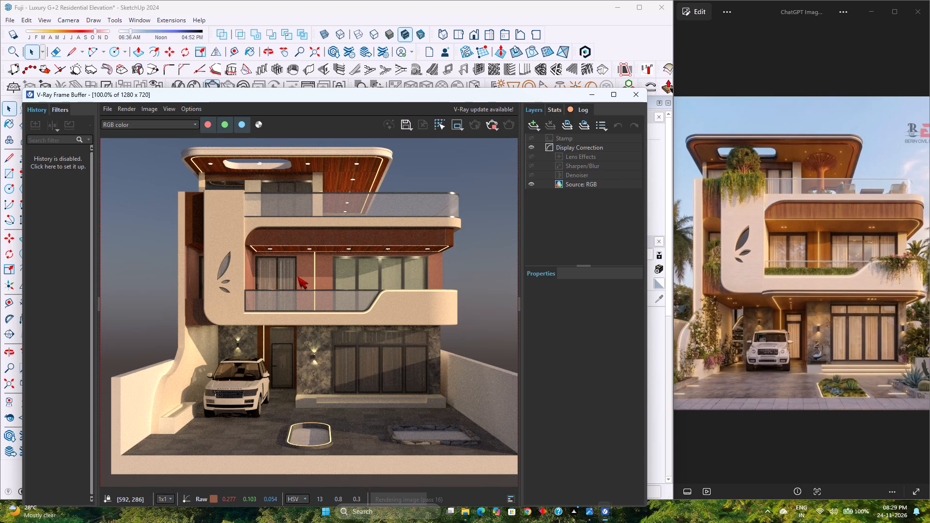
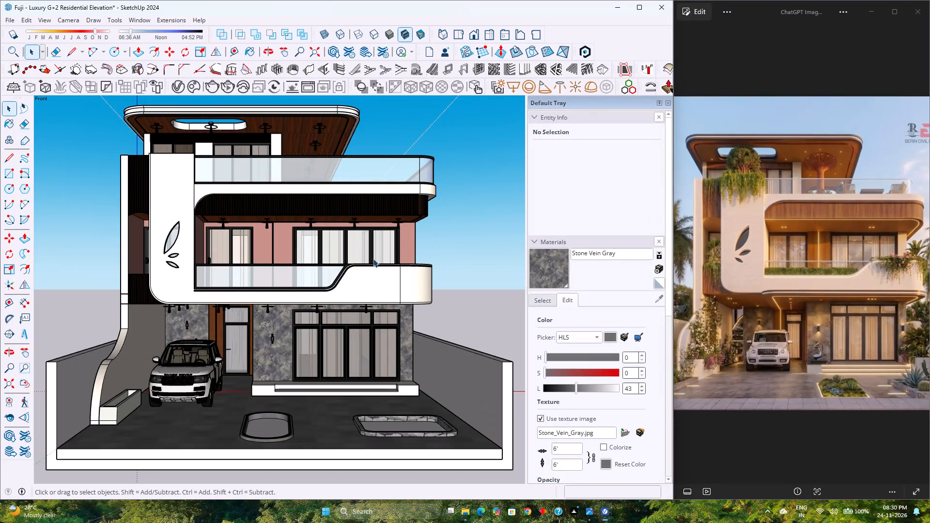
Inspect the model's front elevation, moving in on the first-floor balcony, its wood ceiling, railing and wall.
scroll(332, 271, down, 1)
scroll(330, 271, up, 2)
scroll(329, 271, down, 1)
scroll(328, 269, up, 2)
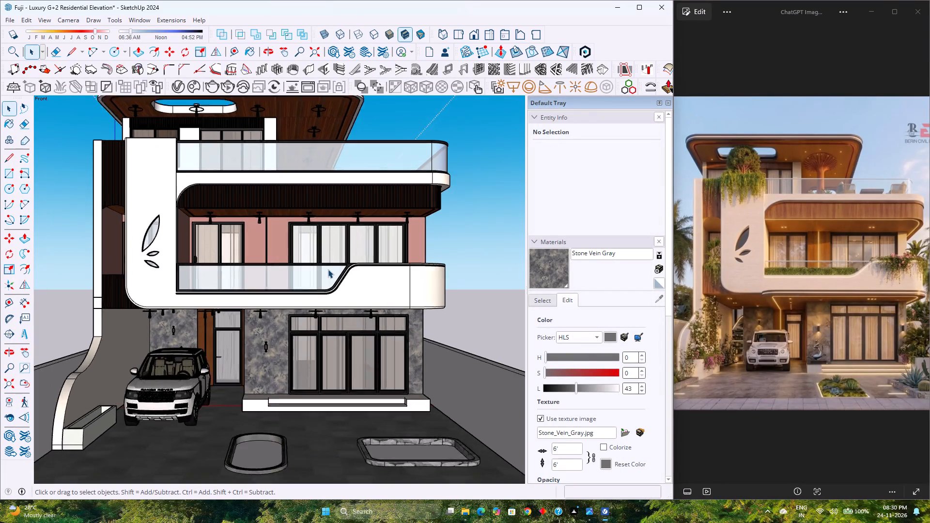
scroll(328, 269, up, 1)
scroll(327, 268, down, 3)
scroll(326, 266, up, 3)
scroll(326, 266, down, 3)
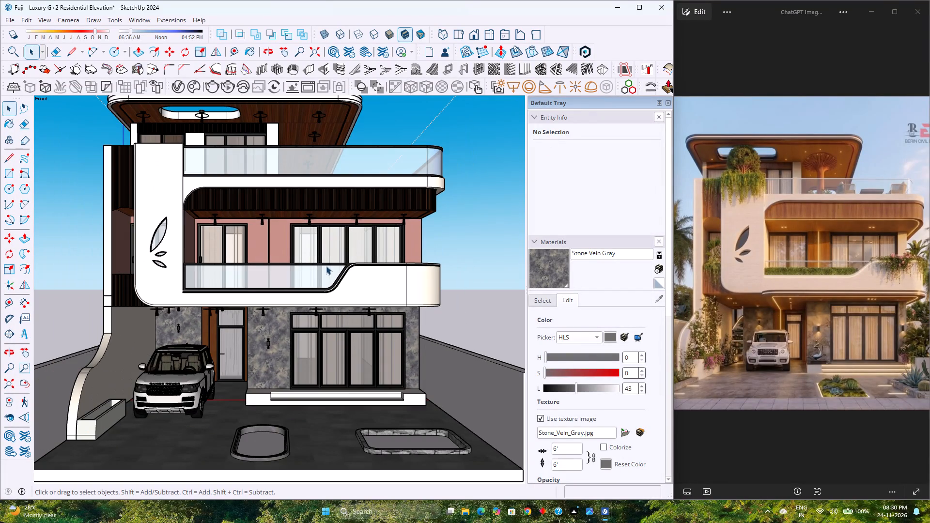
scroll(326, 265, up, 3)
scroll(326, 264, down, 3)
scroll(326, 264, up, 3)
scroll(326, 264, down, 3)
scroll(326, 264, up, 2)
scroll(326, 264, down, 1)
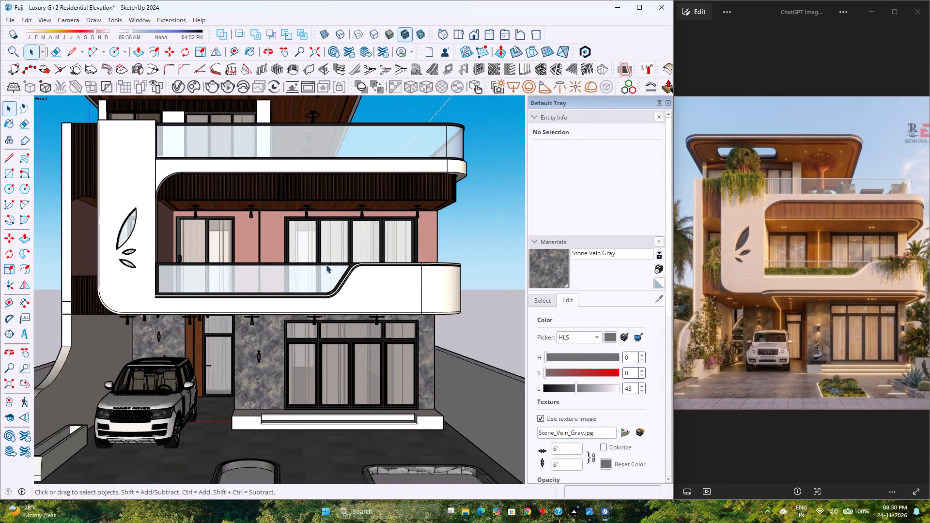
scroll(326, 264, up, 2)
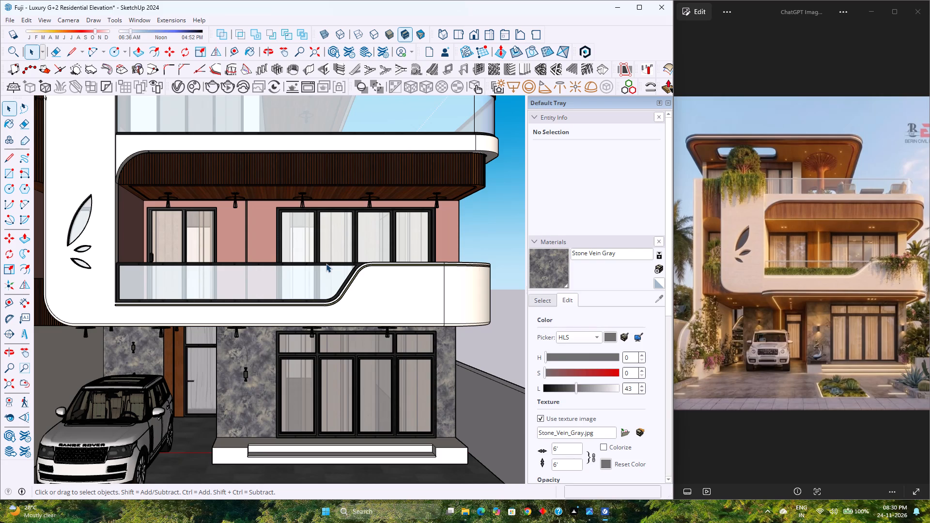
scroll(326, 263, down, 2)
scroll(326, 263, up, 3)
scroll(326, 262, down, 1)
scroll(326, 262, up, 1)
scroll(326, 262, down, 3)
scroll(326, 262, up, 1)
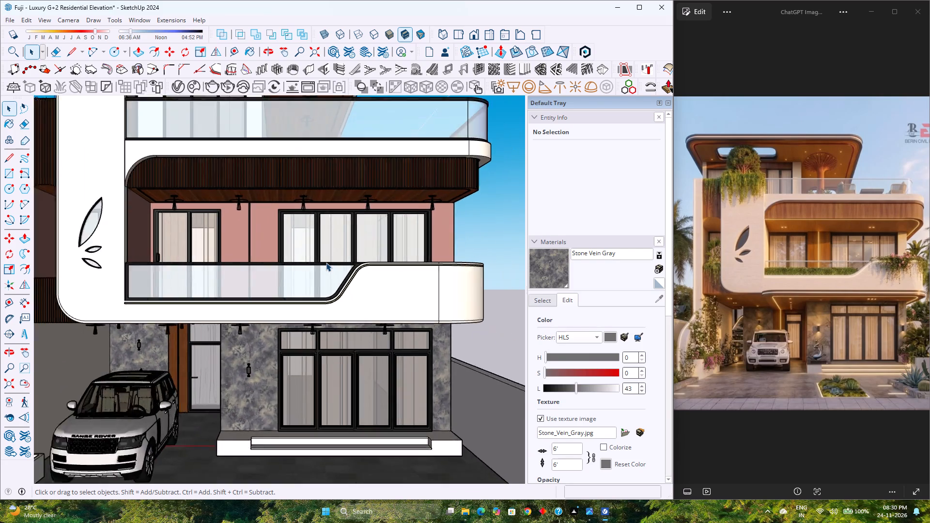
scroll(326, 262, up, 2)
scroll(326, 262, down, 3)
scroll(326, 262, up, 3)
scroll(326, 261, down, 2)
scroll(326, 261, up, 3)
scroll(326, 261, down, 4)
scroll(326, 261, up, 2)
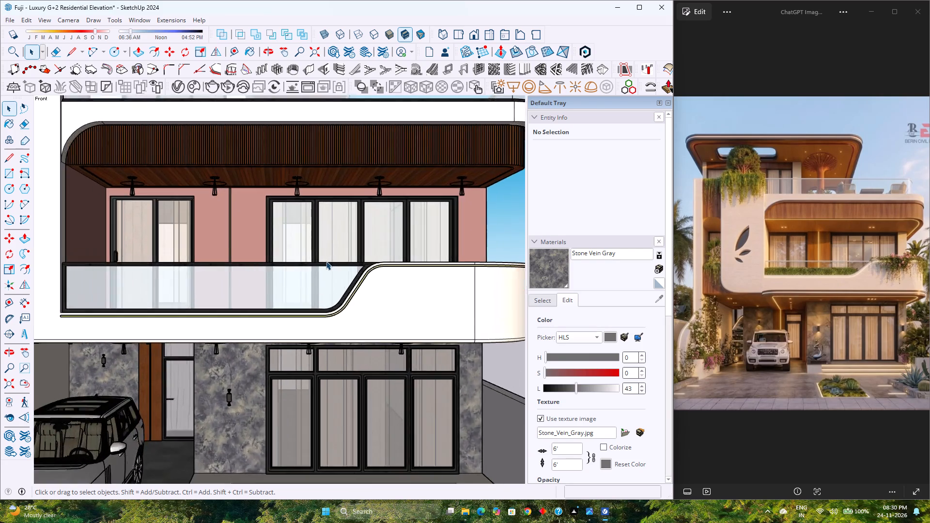
scroll(326, 261, up, 2)
scroll(326, 261, down, 3)
scroll(326, 261, up, 3)
scroll(326, 261, down, 3)
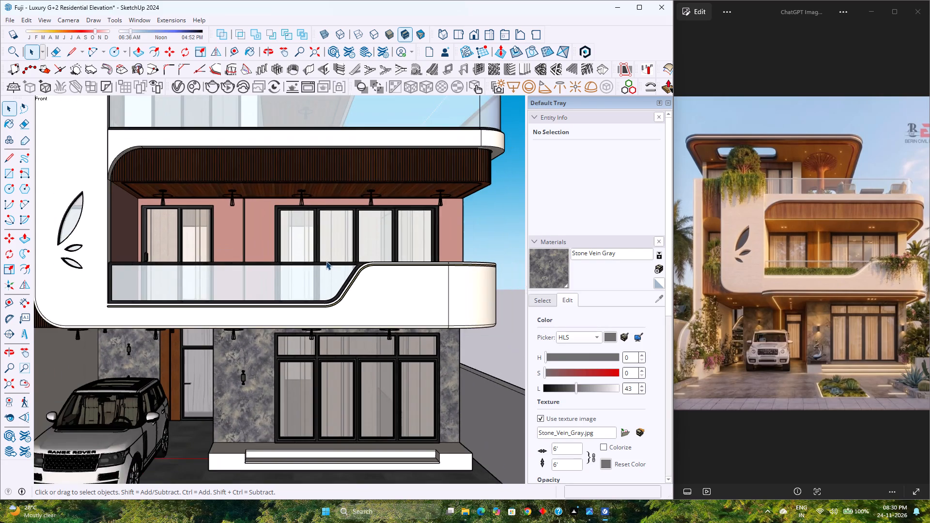
scroll(326, 261, up, 3)
scroll(326, 261, down, 2)
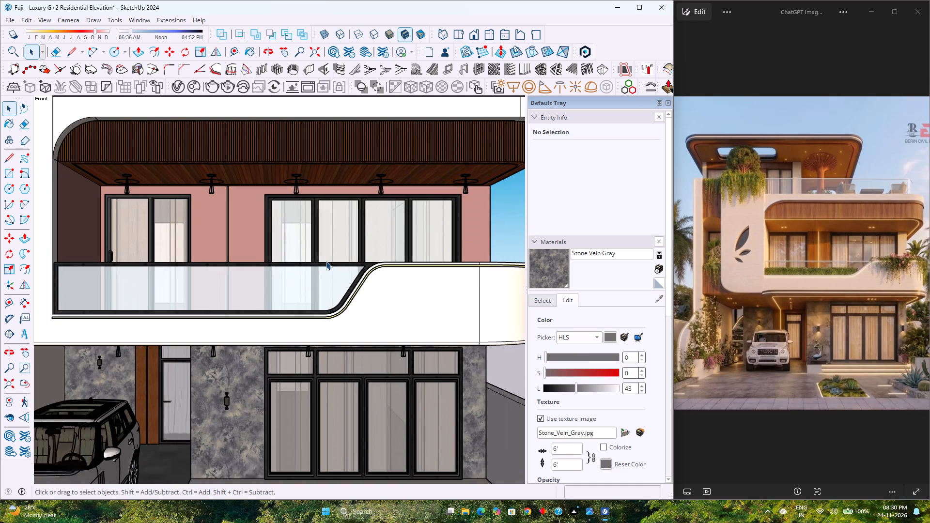
scroll(326, 261, down, 1)
scroll(326, 261, up, 3)
scroll(326, 261, down, 3)
scroll(326, 261, up, 3)
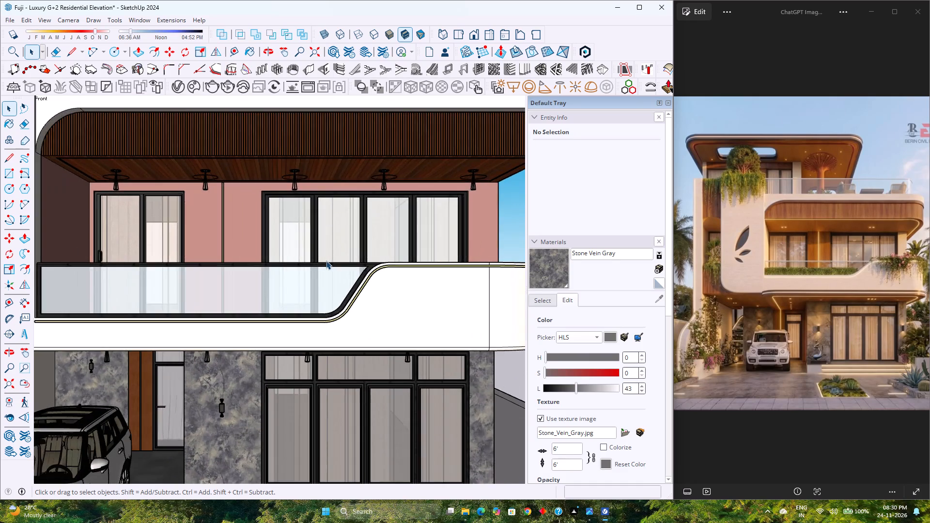
scroll(326, 261, down, 3)
scroll(326, 261, up, 3)
scroll(326, 261, down, 2)
scroll(326, 261, up, 3)
scroll(326, 261, down, 2)
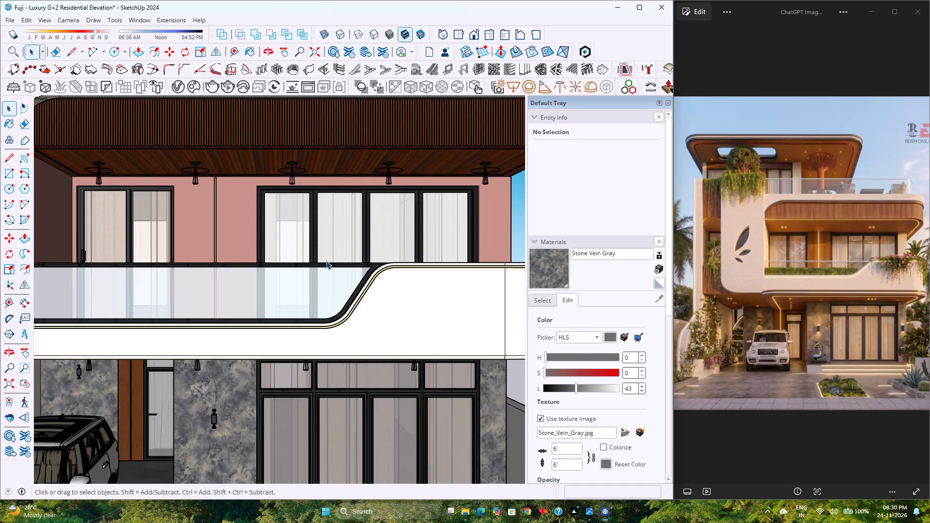
scroll(326, 261, up, 2)
scroll(326, 261, down, 3)
scroll(326, 261, up, 3)
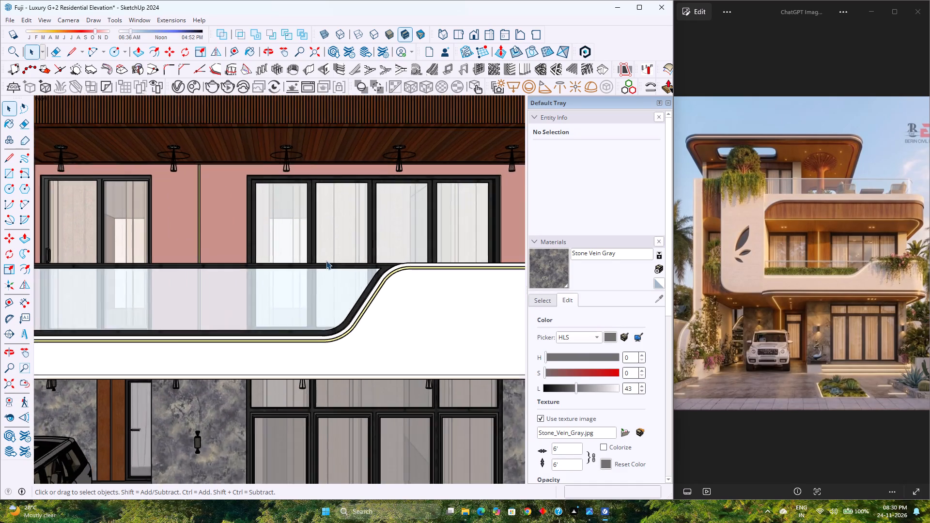
scroll(326, 261, down, 2)
scroll(326, 261, up, 1)
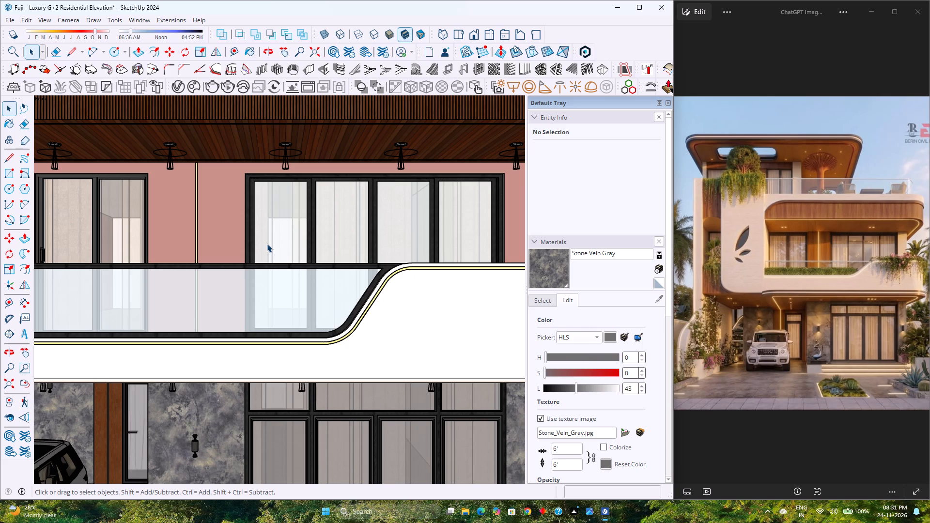
Examine the first-floor wall, its vertical light strip and the curtained windows behind the glass railing up close.
scroll(267, 244, up, 2)
scroll(266, 244, down, 4)
scroll(266, 244, up, 3)
scroll(266, 244, down, 4)
scroll(266, 244, up, 3)
scroll(266, 244, down, 4)
scroll(266, 244, up, 6)
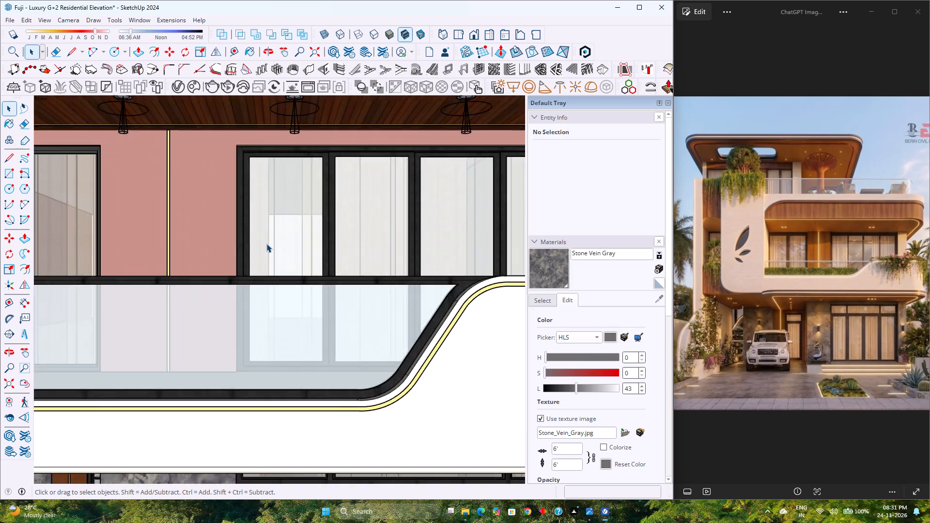
scroll(266, 244, down, 6)
scroll(266, 244, up, 5)
scroll(266, 244, down, 4)
scroll(266, 244, up, 4)
scroll(266, 244, down, 5)
scroll(266, 244, up, 4)
scroll(266, 244, down, 5)
scroll(266, 244, up, 4)
scroll(266, 244, down, 3)
scroll(266, 244, up, 6)
scroll(266, 244, down, 4)
scroll(266, 244, up, 4)
scroll(266, 244, down, 2)
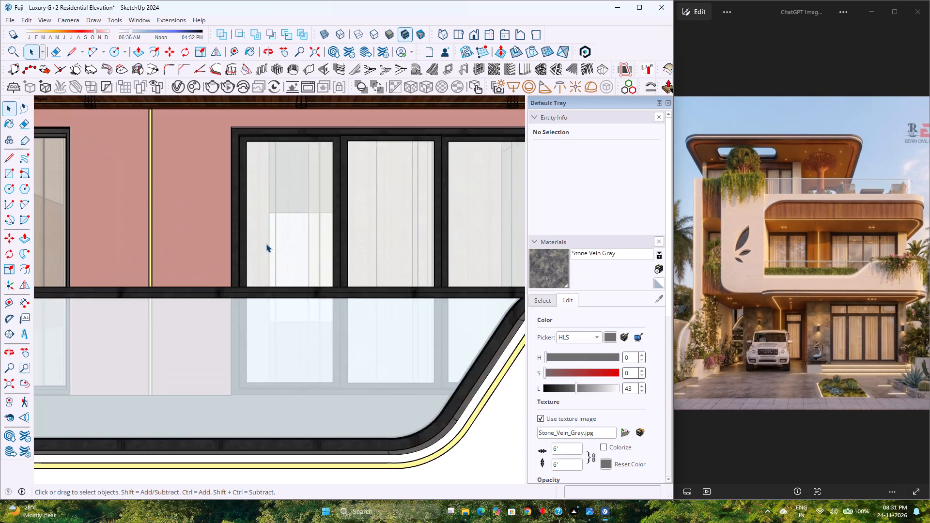
scroll(266, 244, down, 3)
scroll(266, 244, up, 5)
scroll(266, 244, down, 5)
scroll(266, 244, up, 5)
scroll(266, 244, down, 6)
scroll(266, 244, up, 5)
scroll(266, 244, down, 4)
scroll(266, 244, up, 5)
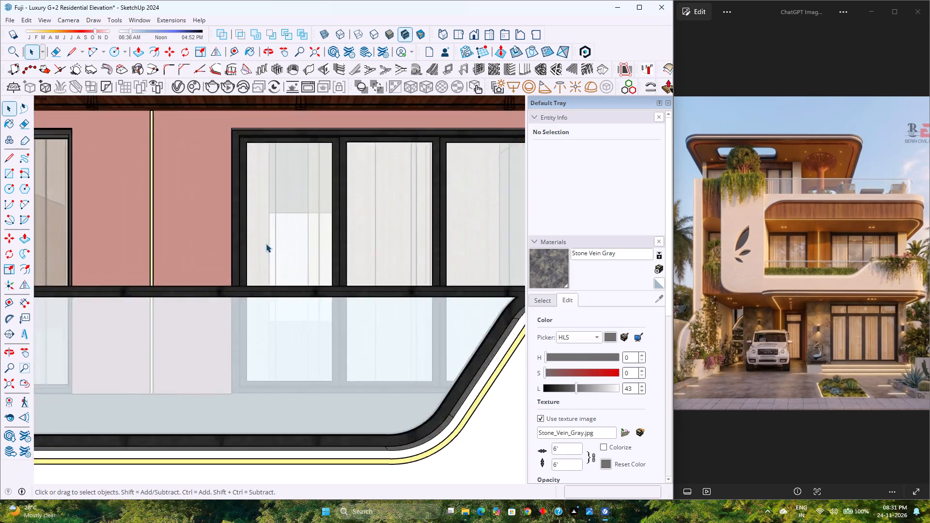
scroll(266, 244, down, 5)
scroll(266, 244, up, 5)
scroll(266, 244, down, 5)
scroll(266, 244, up, 3)
scroll(266, 244, down, 4)
scroll(266, 244, up, 4)
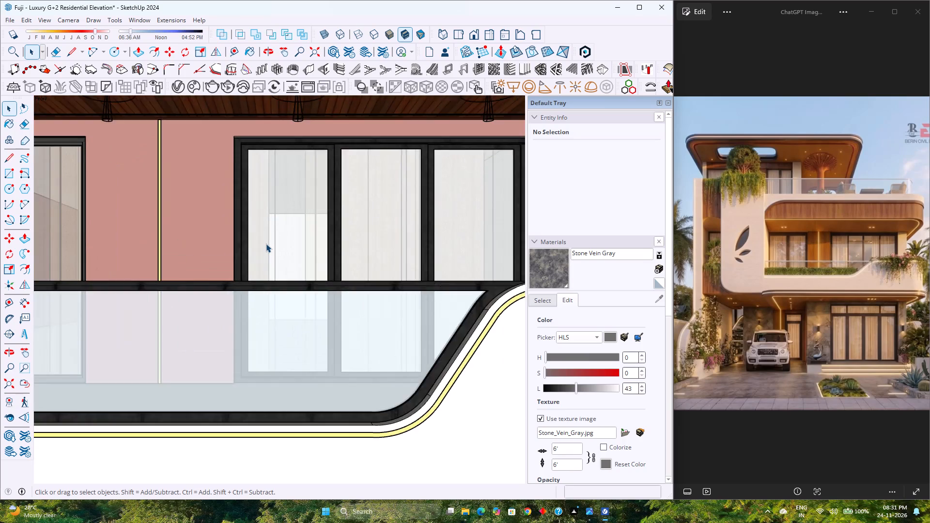
Review the first-floor balcony together with the ground-floor stone wall and glazing in the front view.
scroll(266, 244, down, 9)
scroll(266, 244, up, 4)
scroll(266, 244, down, 3)
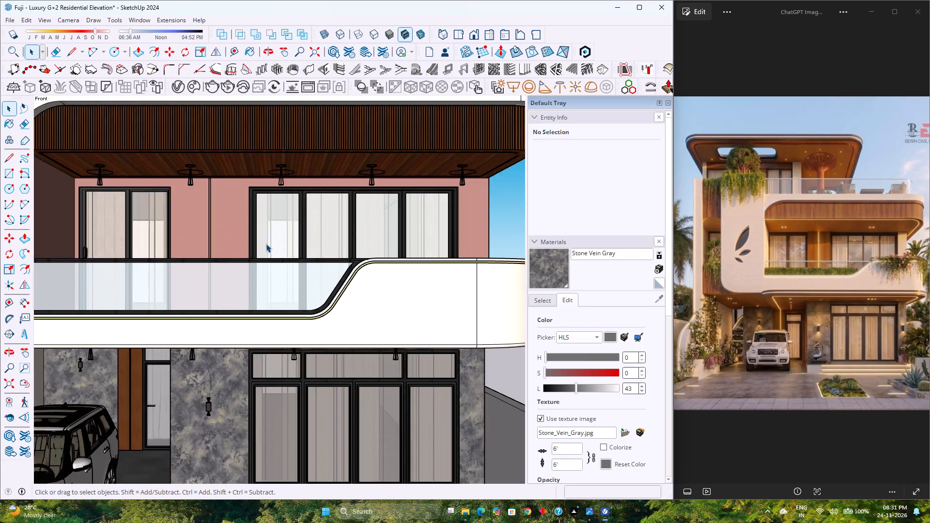
scroll(266, 244, up, 2)
scroll(266, 244, down, 2)
scroll(266, 244, up, 3)
scroll(266, 244, down, 4)
scroll(266, 244, up, 4)
scroll(266, 244, down, 8)
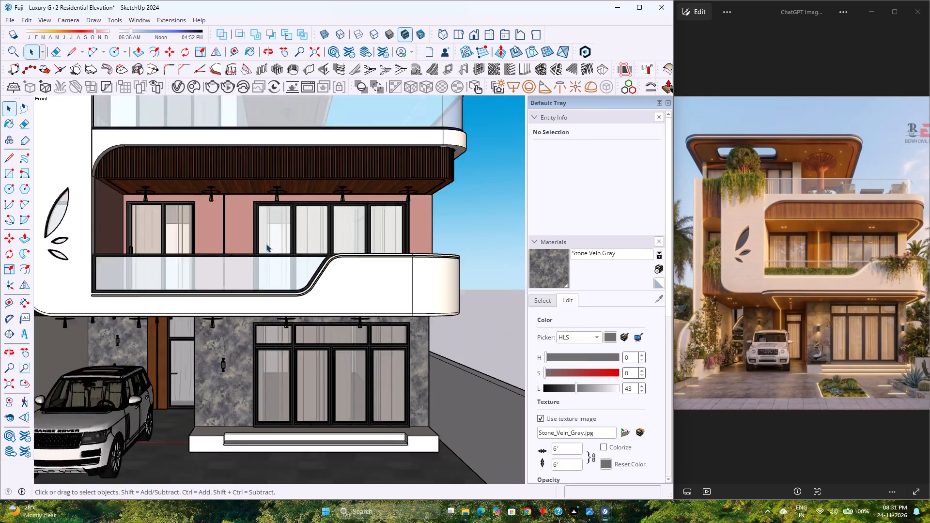
scroll(266, 244, down, 1)
scroll(266, 244, up, 2)
scroll(266, 244, down, 2)
scroll(266, 244, up, 3)
scroll(266, 244, down, 3)
scroll(266, 244, up, 2)
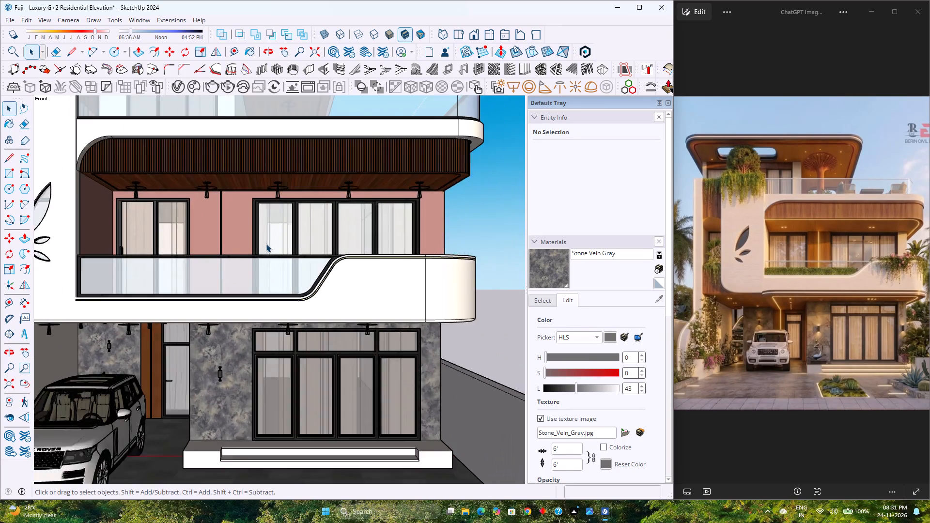
scroll(266, 244, down, 2)
scroll(266, 244, up, 2)
scroll(266, 244, down, 2)
scroll(266, 244, up, 4)
scroll(266, 244, down, 4)
scroll(266, 244, up, 5)
scroll(266, 244, down, 4)
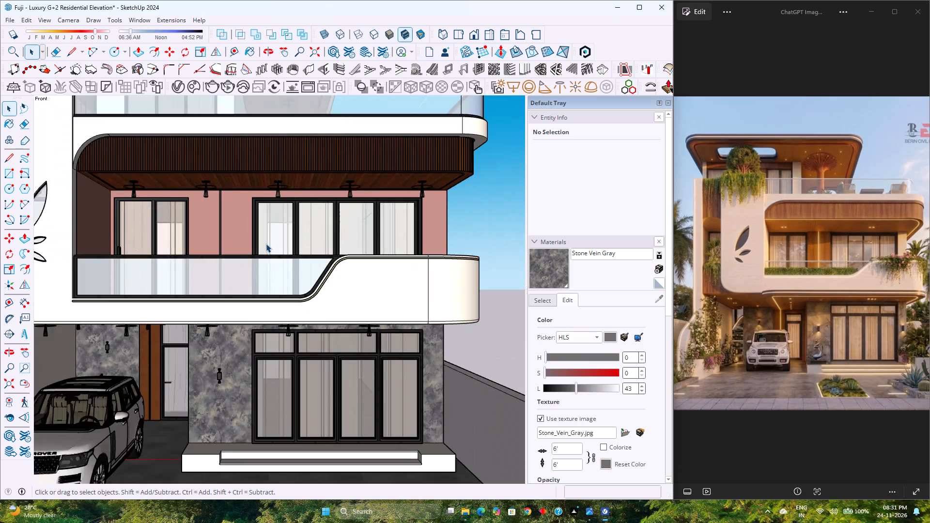
scroll(266, 244, up, 5)
scroll(266, 244, down, 5)
scroll(266, 244, up, 4)
scroll(266, 244, down, 3)
scroll(266, 244, up, 4)
scroll(266, 244, down, 3)
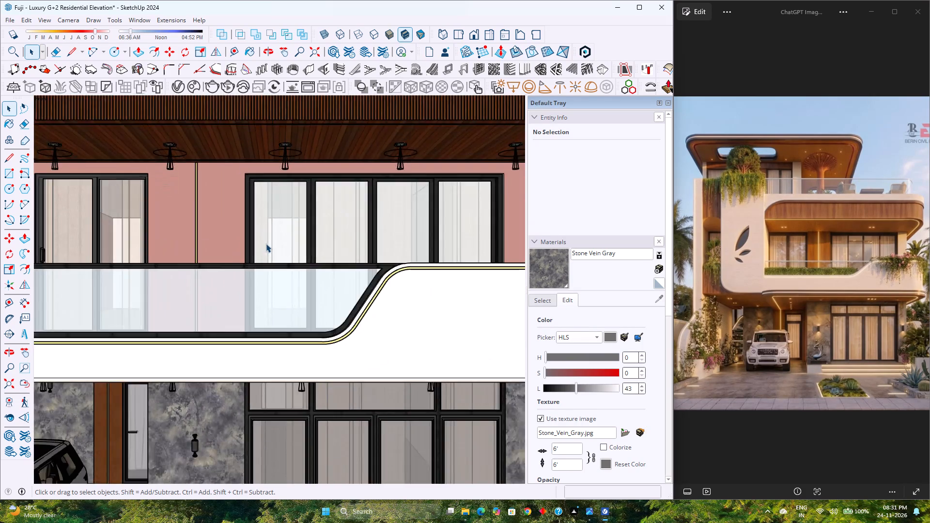
Examine the curtains and black frames of the large first-floor window beside the light strip in close detail.
scroll(266, 244, up, 3)
scroll(266, 244, down, 3)
scroll(266, 244, up, 4)
scroll(266, 244, down, 3)
scroll(266, 244, up, 4)
scroll(266, 244, down, 2)
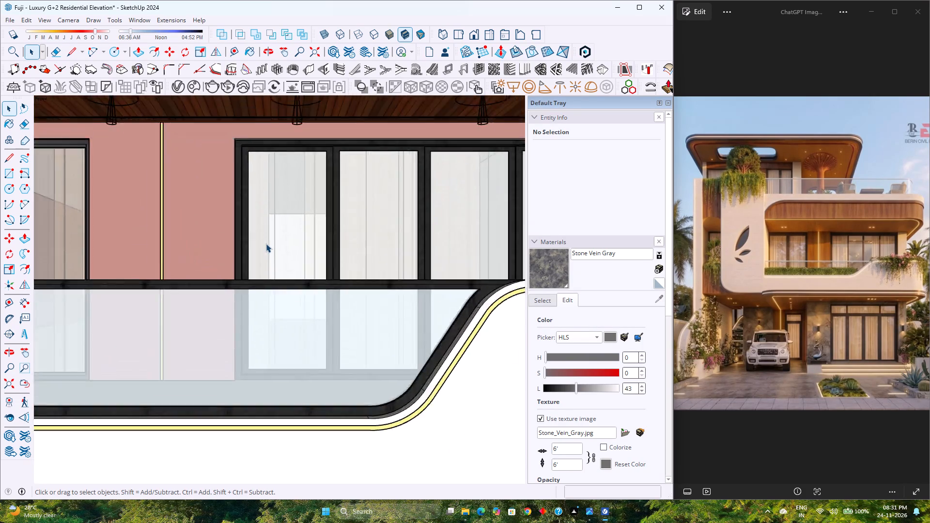
scroll(266, 244, down, 2)
scroll(266, 244, up, 3)
scroll(266, 244, down, 6)
scroll(266, 244, up, 6)
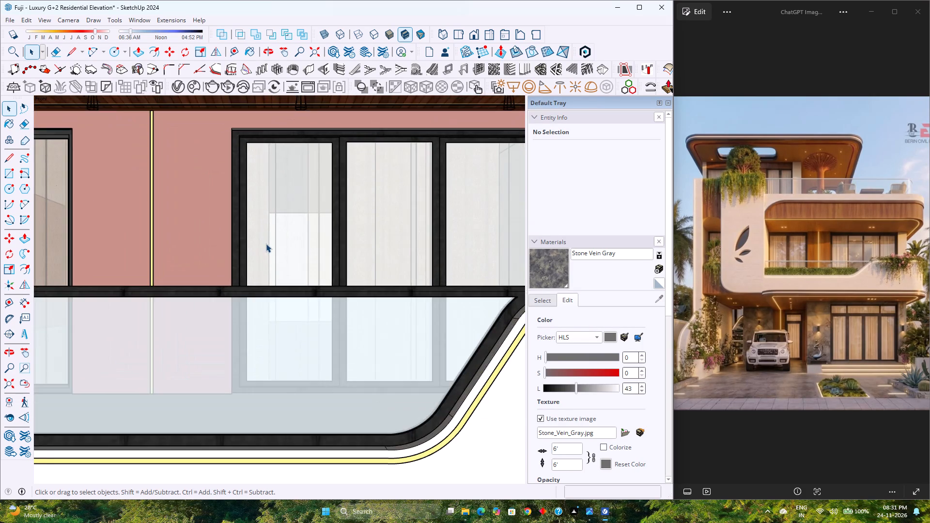
scroll(266, 244, down, 5)
scroll(266, 244, up, 5)
scroll(266, 244, down, 3)
scroll(266, 244, up, 4)
scroll(266, 244, down, 3)
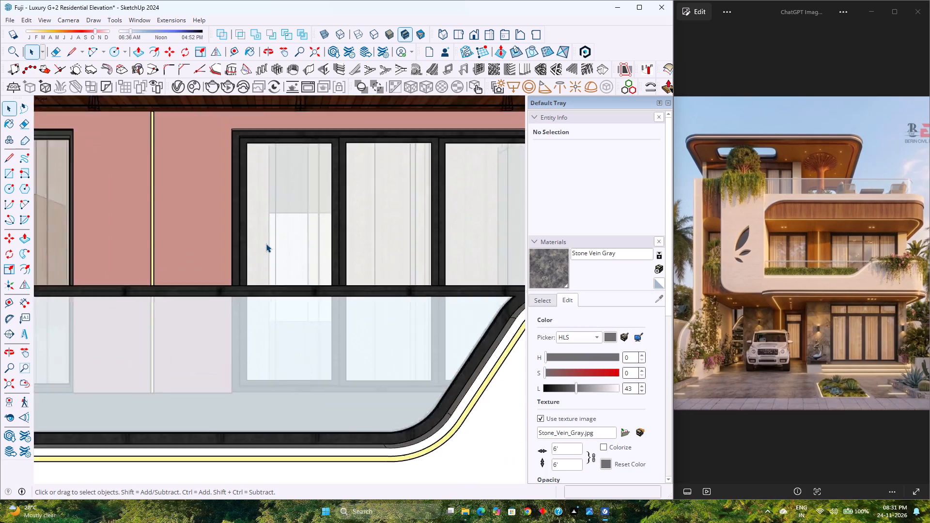
scroll(266, 244, down, 2)
scroll(266, 244, up, 4)
scroll(266, 244, down, 3)
scroll(266, 244, up, 3)
scroll(266, 244, down, 3)
scroll(266, 244, up, 3)
scroll(266, 244, down, 3)
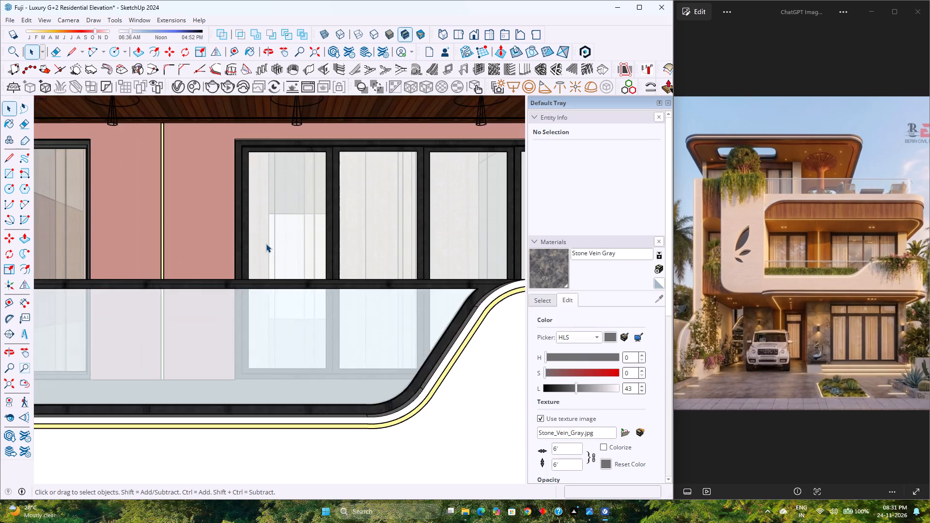
scroll(266, 244, up, 3)
scroll(266, 244, down, 3)
scroll(266, 244, up, 3)
scroll(266, 244, down, 3)
scroll(266, 244, up, 3)
scroll(266, 244, down, 4)
scroll(266, 244, up, 4)
scroll(266, 244, down, 3)
scroll(266, 244, up, 3)
scroll(266, 244, down, 3)
scroll(266, 244, up, 3)
scroll(266, 244, down, 3)
scroll(266, 244, up, 3)
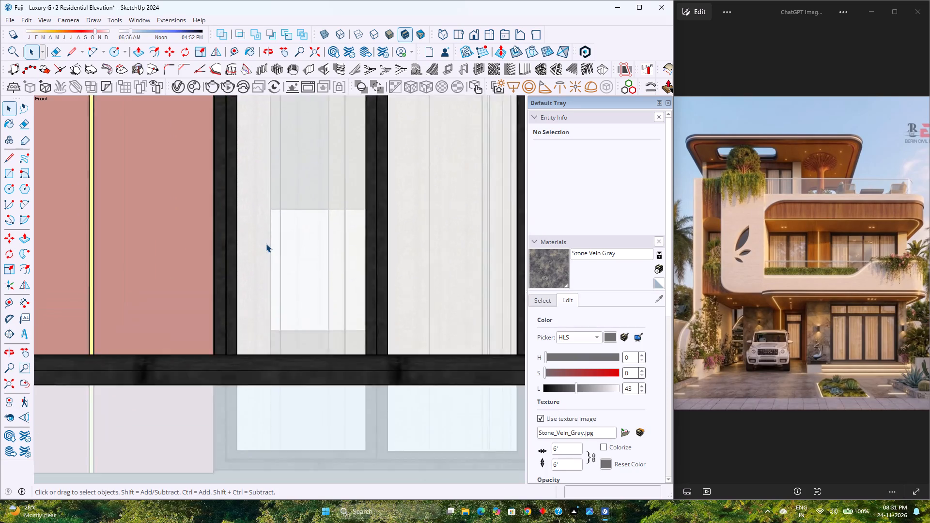
scroll(266, 244, down, 3)
scroll(266, 244, up, 3)
scroll(266, 244, down, 3)
scroll(266, 244, up, 2)
scroll(266, 244, down, 2)
scroll(266, 244, up, 3)
scroll(266, 244, down, 3)
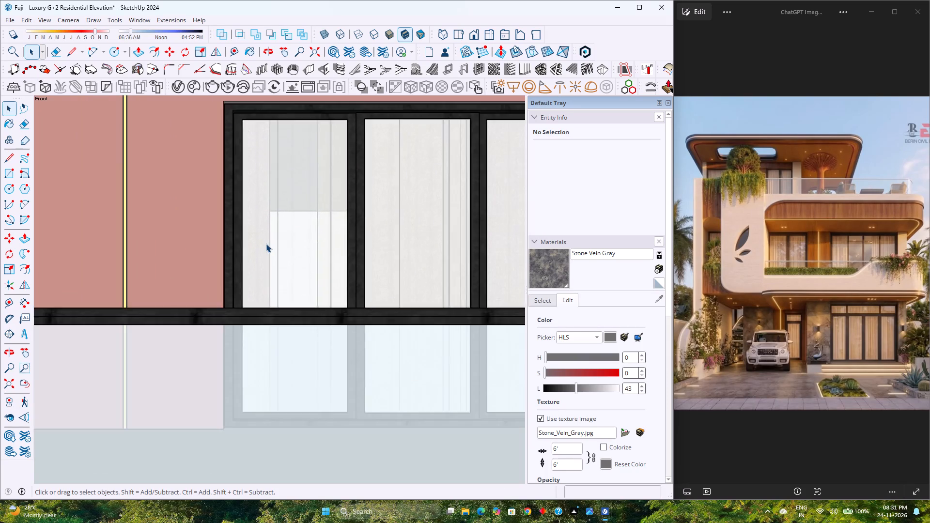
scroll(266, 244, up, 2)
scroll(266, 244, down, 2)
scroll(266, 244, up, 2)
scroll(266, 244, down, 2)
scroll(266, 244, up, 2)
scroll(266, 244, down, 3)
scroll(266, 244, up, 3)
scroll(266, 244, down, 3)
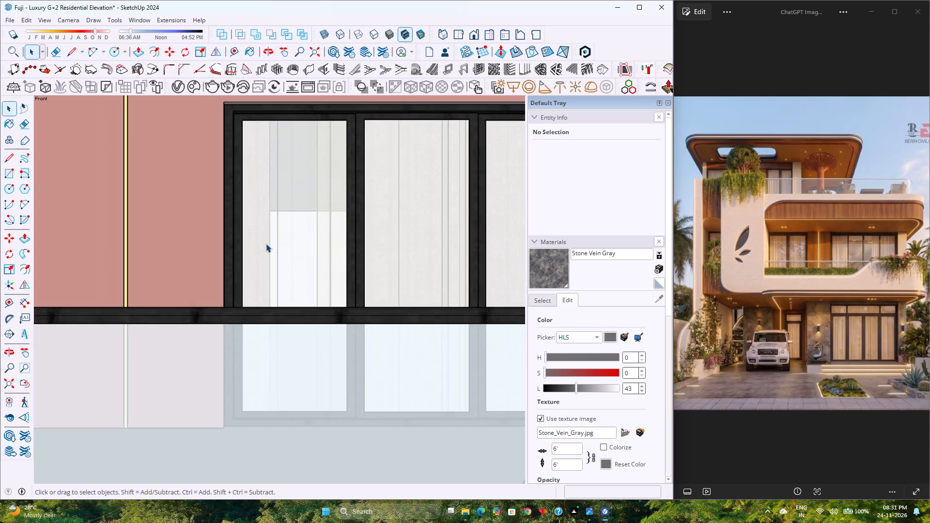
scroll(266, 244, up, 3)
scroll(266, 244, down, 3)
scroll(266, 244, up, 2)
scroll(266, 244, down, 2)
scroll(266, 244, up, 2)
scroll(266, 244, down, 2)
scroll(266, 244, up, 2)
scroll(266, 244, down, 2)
Examine the gap in the curtains behind the first-floor window pane nearest the vertical light strip.
scroll(266, 244, up, 2)
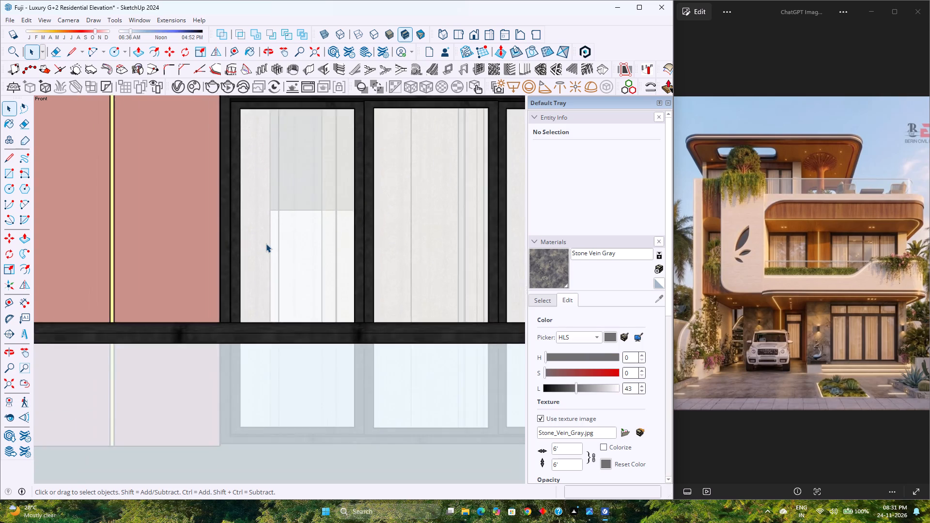
scroll(266, 244, down, 3)
scroll(266, 244, up, 3)
scroll(266, 244, down, 2)
scroll(266, 244, up, 2)
scroll(266, 244, down, 3)
scroll(266, 244, up, 3)
scroll(266, 244, down, 3)
scroll(266, 244, up, 2)
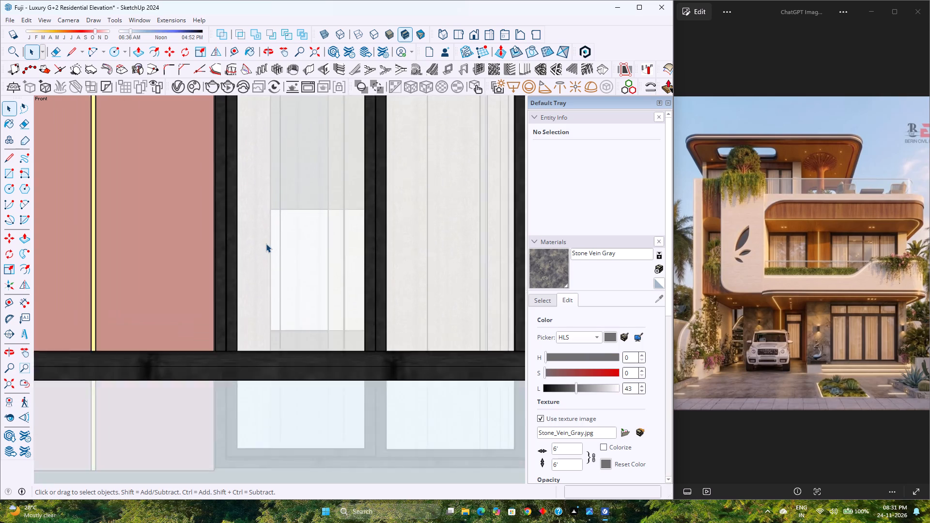
scroll(266, 244, up, 2)
scroll(266, 244, down, 2)
scroll(266, 244, up, 2)
scroll(266, 244, down, 3)
scroll(266, 244, up, 3)
scroll(266, 244, down, 2)
scroll(266, 244, up, 3)
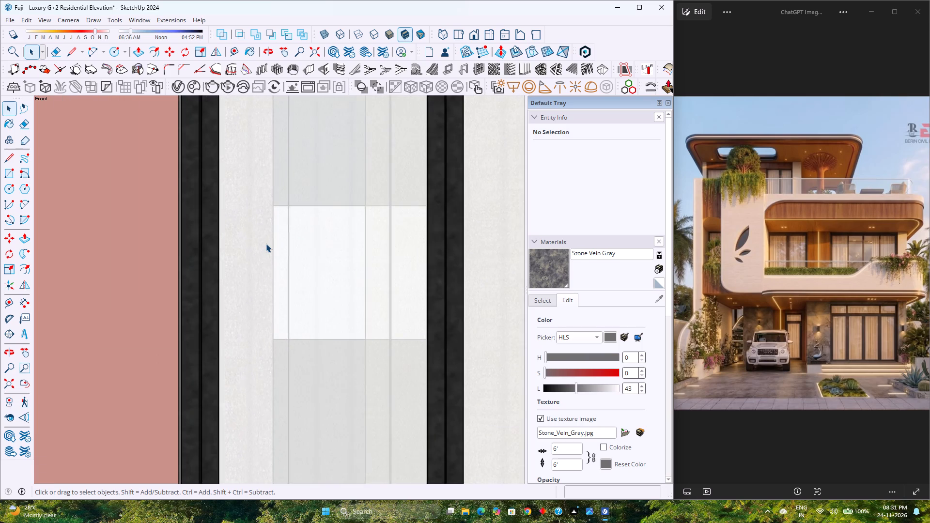
scroll(266, 244, down, 3)
scroll(266, 244, up, 3)
scroll(266, 244, down, 3)
scroll(266, 244, up, 3)
scroll(266, 244, down, 3)
scroll(266, 244, up, 2)
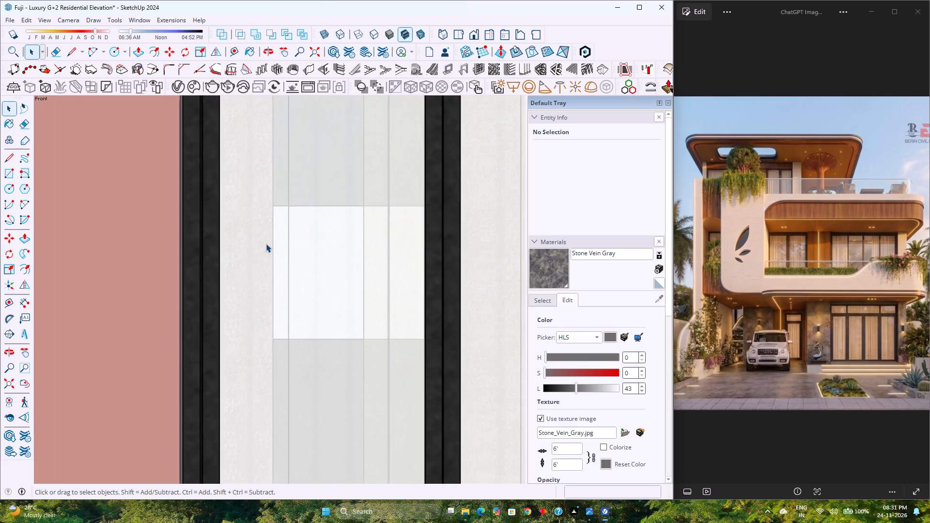
scroll(266, 244, down, 2)
scroll(266, 244, up, 2)
scroll(266, 244, down, 2)
scroll(266, 244, up, 2)
scroll(266, 244, down, 2)
scroll(266, 244, up, 2)
scroll(266, 244, down, 2)
scroll(266, 244, up, 2)
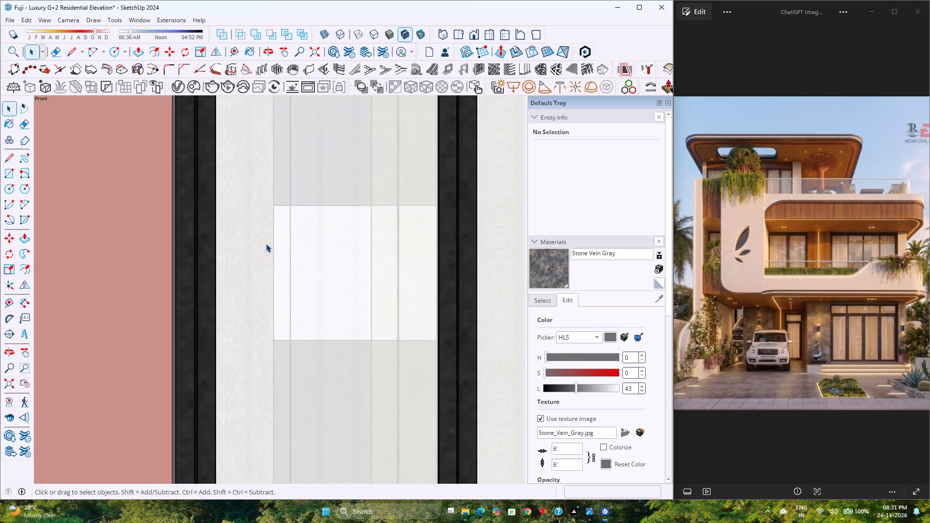
scroll(266, 244, down, 3)
scroll(266, 244, up, 3)
scroll(266, 244, down, 2)
scroll(266, 244, up, 3)
scroll(266, 244, down, 4)
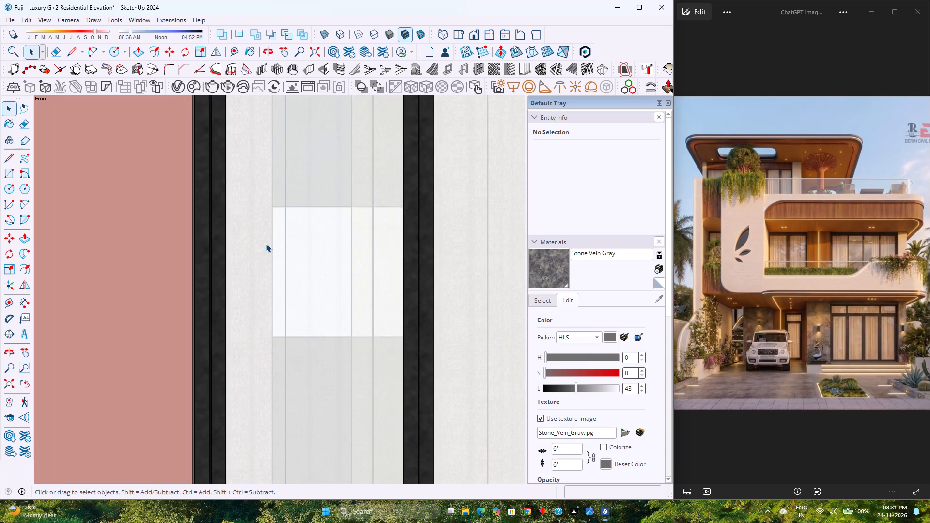
scroll(266, 244, up, 3)
scroll(266, 244, down, 3)
scroll(266, 244, up, 3)
scroll(266, 244, down, 2)
scroll(266, 244, up, 1)
scroll(266, 244, down, 2)
scroll(266, 244, up, 2)
scroll(266, 244, down, 1)
scroll(266, 244, up, 2)
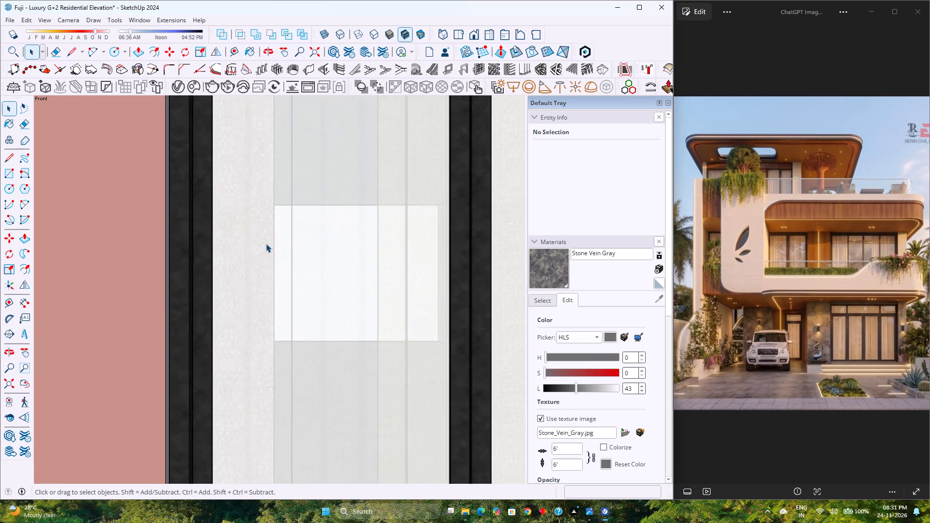
scroll(266, 244, down, 2)
scroll(266, 244, up, 3)
scroll(266, 244, down, 3)
scroll(266, 244, up, 3)
scroll(266, 244, down, 4)
scroll(266, 244, up, 3)
scroll(266, 244, down, 2)
scroll(266, 244, up, 3)
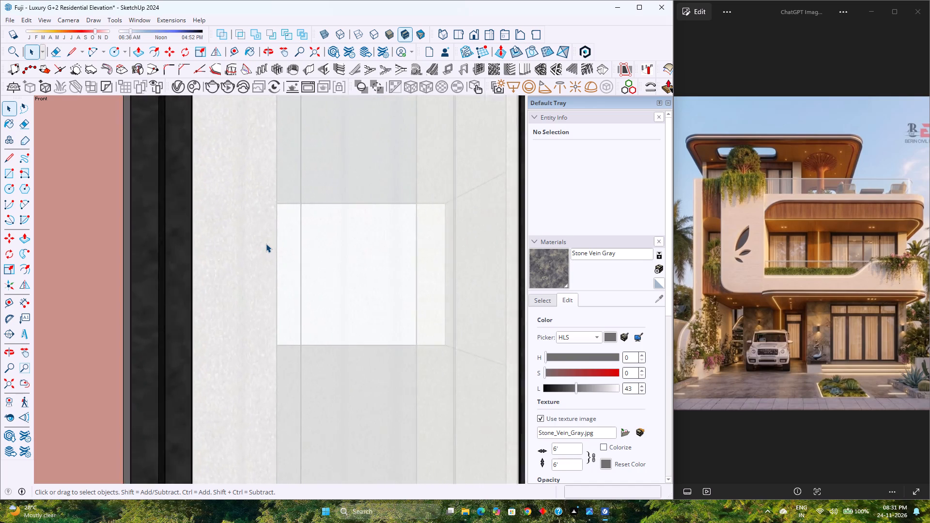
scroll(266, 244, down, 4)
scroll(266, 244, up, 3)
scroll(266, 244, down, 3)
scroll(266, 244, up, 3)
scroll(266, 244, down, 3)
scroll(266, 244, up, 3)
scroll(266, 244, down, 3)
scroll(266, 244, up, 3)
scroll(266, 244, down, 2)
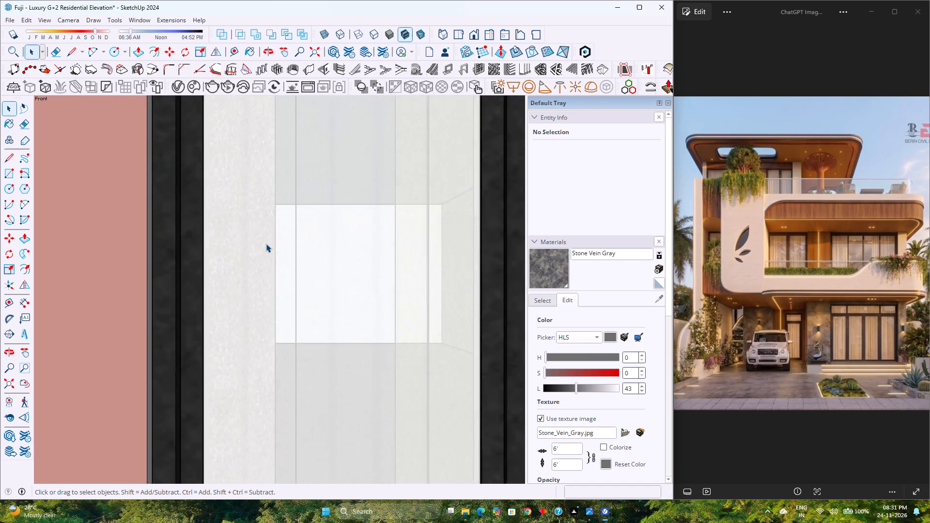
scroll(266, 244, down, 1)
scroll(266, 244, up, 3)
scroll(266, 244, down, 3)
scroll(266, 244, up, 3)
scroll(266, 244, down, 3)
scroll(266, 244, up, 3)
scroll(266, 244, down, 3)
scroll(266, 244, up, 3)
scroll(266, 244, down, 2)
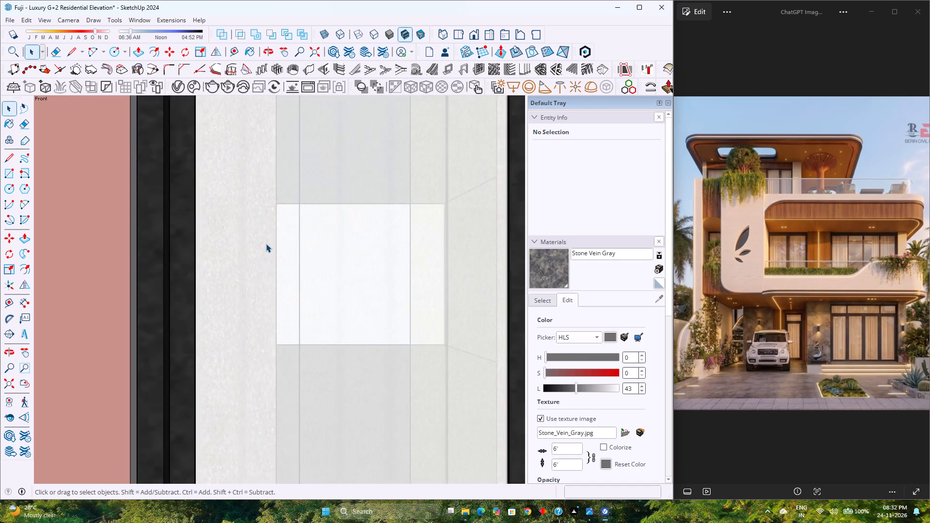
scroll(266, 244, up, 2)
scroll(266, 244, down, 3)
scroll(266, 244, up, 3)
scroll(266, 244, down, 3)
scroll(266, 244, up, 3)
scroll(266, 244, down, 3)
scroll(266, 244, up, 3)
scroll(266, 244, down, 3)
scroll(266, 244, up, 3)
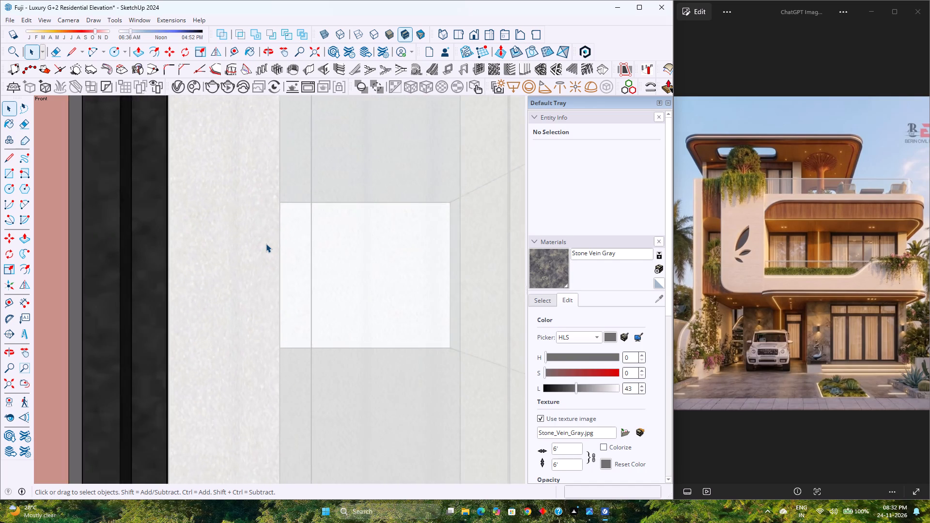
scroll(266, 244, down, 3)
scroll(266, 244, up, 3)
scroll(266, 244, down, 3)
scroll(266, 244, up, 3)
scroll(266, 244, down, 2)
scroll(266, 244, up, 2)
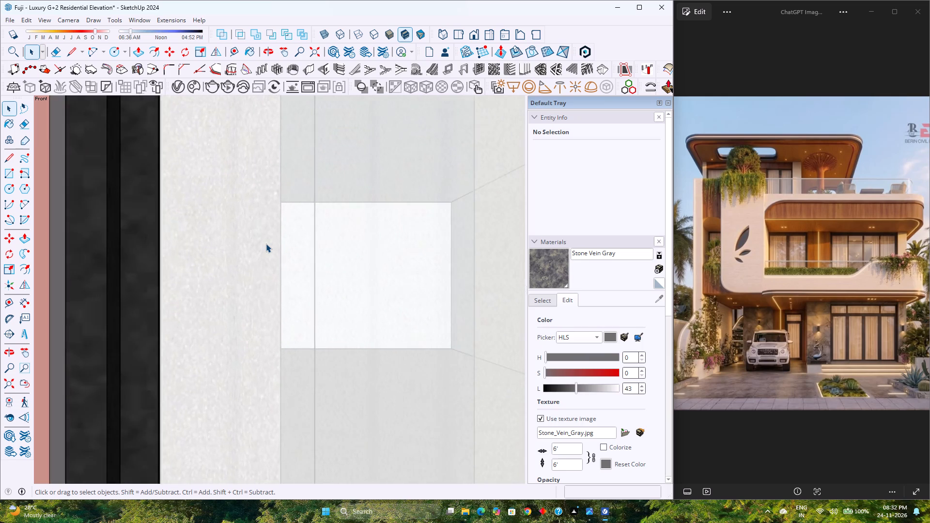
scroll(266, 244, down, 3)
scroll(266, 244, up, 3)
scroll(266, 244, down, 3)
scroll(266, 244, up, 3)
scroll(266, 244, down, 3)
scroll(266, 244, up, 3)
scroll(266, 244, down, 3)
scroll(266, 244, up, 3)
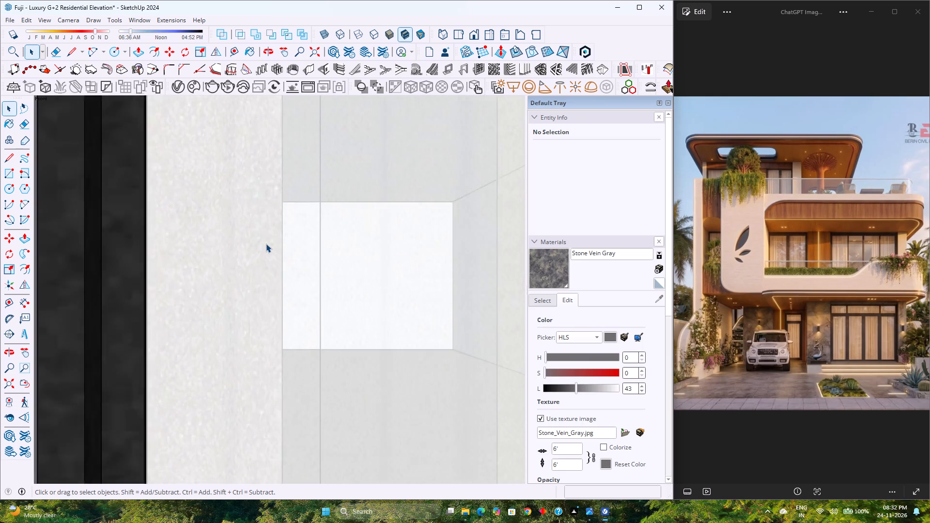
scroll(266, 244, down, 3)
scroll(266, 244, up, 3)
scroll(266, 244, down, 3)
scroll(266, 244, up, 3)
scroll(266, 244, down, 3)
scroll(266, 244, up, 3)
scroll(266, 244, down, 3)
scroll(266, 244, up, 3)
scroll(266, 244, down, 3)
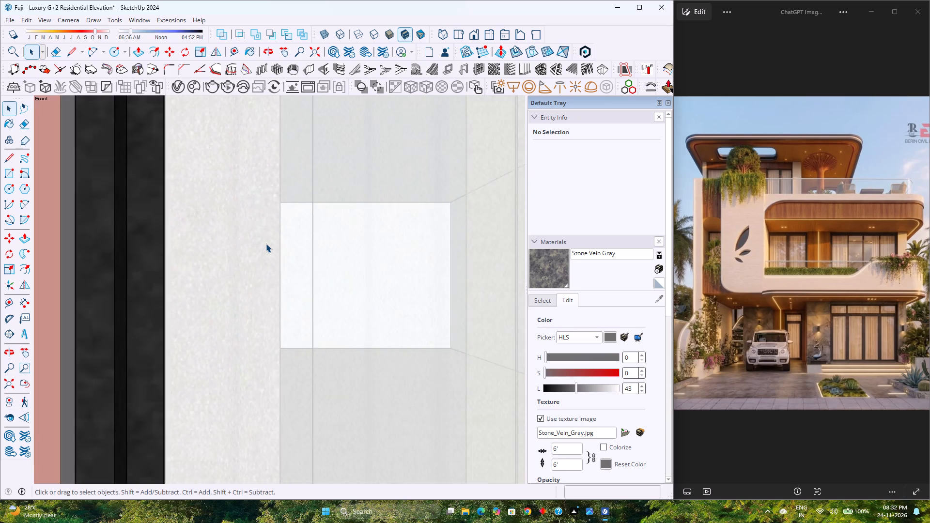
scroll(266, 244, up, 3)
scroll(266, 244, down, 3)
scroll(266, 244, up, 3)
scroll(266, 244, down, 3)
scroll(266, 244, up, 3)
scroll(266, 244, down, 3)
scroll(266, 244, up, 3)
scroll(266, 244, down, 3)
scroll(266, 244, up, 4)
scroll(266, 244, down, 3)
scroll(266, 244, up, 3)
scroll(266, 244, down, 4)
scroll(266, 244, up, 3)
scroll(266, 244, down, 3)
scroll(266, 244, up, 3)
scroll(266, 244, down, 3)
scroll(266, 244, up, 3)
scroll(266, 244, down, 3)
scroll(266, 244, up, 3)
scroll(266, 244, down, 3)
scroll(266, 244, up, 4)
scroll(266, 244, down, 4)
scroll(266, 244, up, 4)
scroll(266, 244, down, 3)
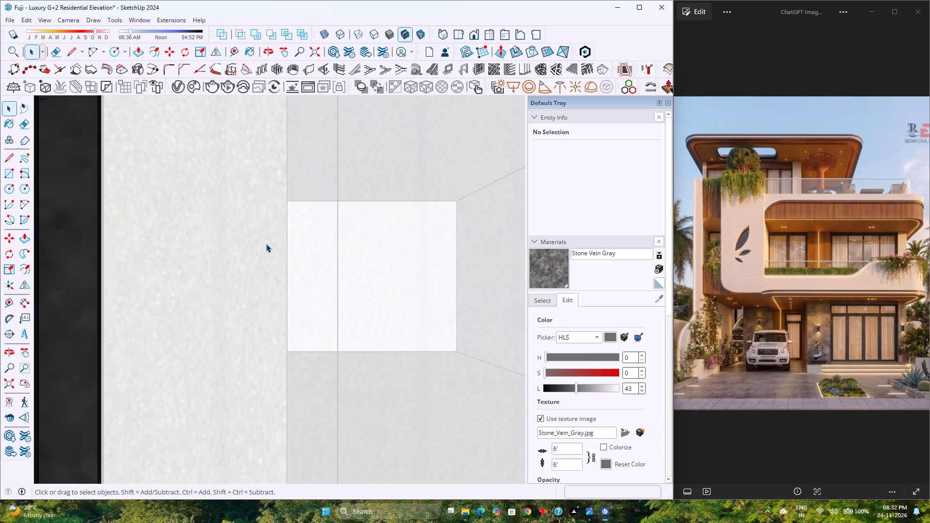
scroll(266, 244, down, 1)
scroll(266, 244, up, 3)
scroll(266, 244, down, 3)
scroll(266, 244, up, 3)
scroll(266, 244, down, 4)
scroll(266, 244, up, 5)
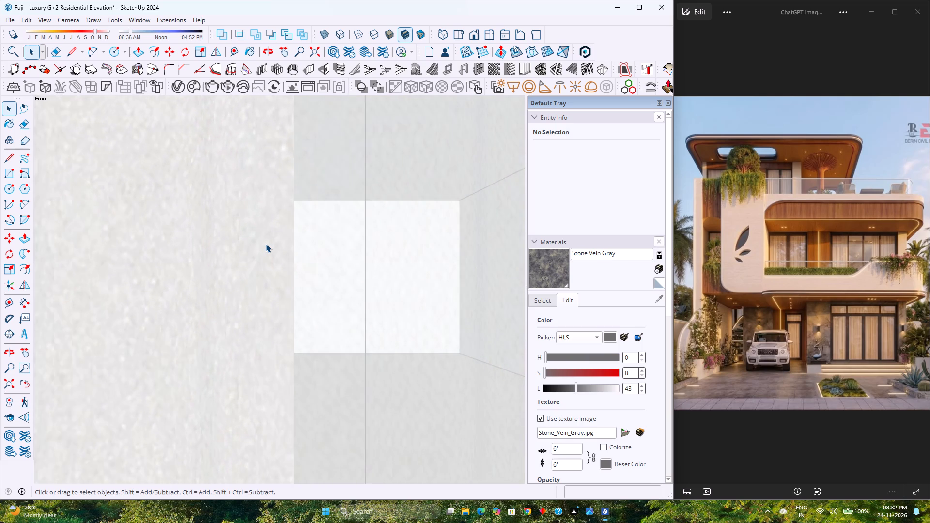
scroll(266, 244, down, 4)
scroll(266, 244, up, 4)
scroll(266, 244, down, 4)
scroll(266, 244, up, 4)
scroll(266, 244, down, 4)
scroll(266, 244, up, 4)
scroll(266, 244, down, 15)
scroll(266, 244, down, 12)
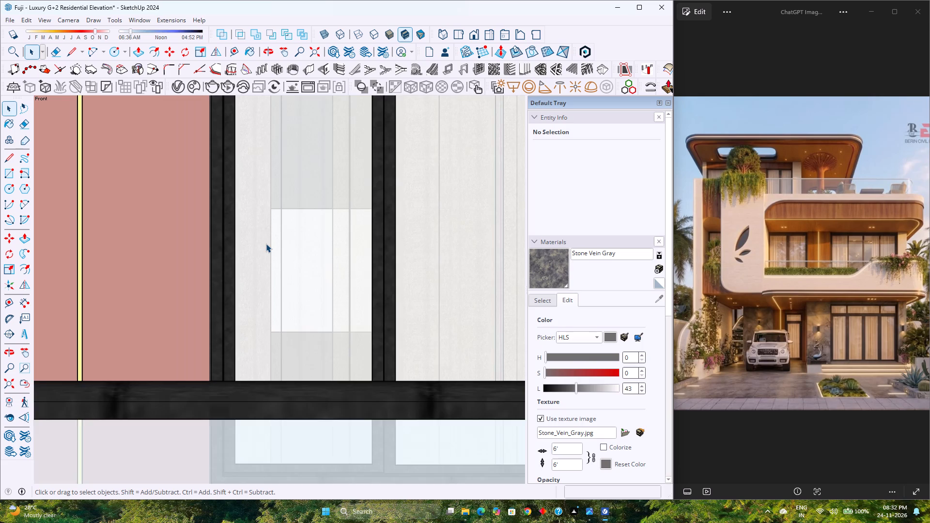
Examine the first-floor pink wall, curtained windows and glass-railed balcony against the wood soffit and ground-floor stone wall in the front view.
scroll(266, 244, down, 14)
scroll(266, 244, up, 5)
scroll(266, 244, down, 3)
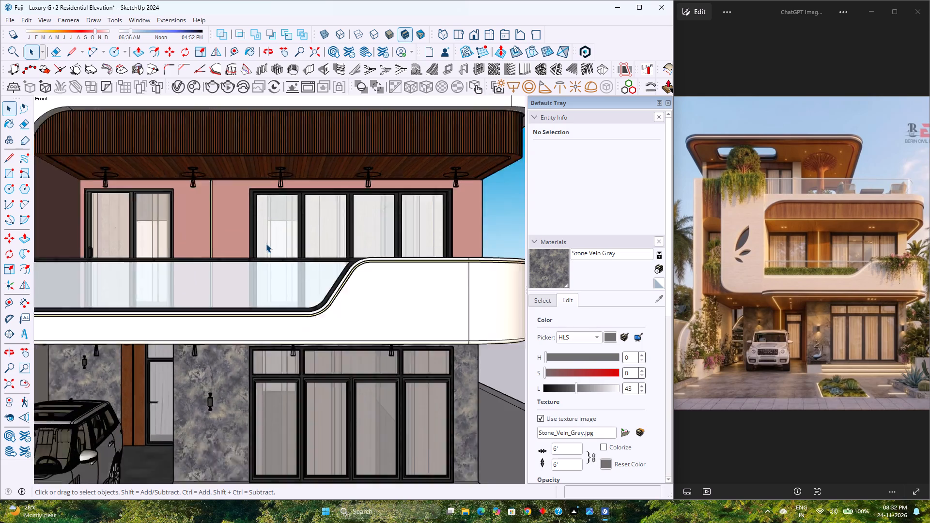
scroll(266, 244, down, 1)
scroll(266, 244, up, 5)
scroll(266, 244, down, 6)
scroll(266, 244, up, 5)
scroll(266, 244, down, 3)
scroll(266, 244, up, 3)
scroll(266, 244, down, 2)
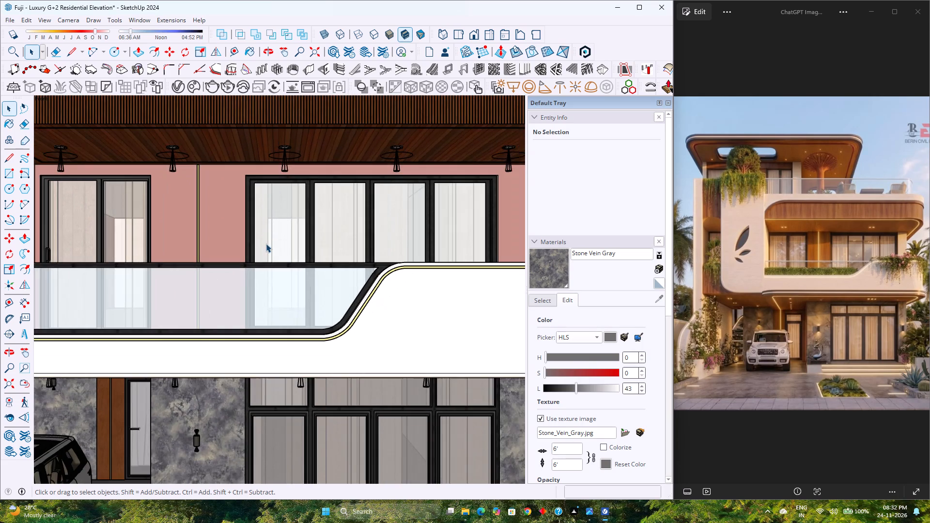
scroll(266, 244, up, 2)
scroll(266, 244, down, 3)
scroll(266, 244, up, 4)
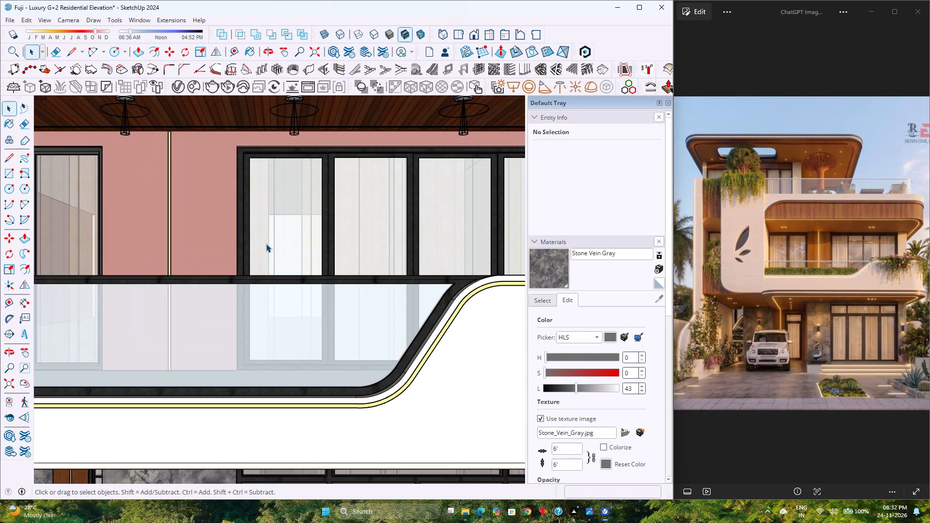
scroll(266, 244, down, 4)
scroll(266, 244, up, 4)
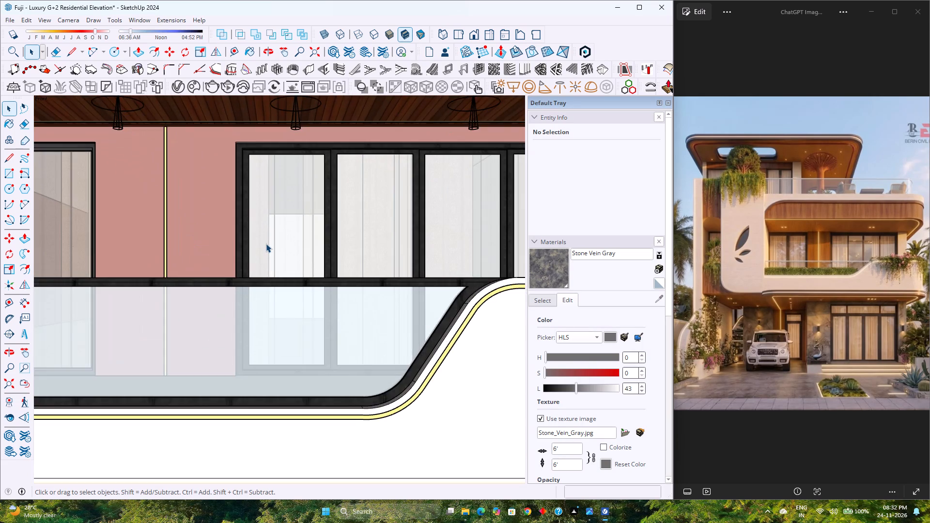
scroll(266, 244, down, 4)
scroll(266, 244, up, 4)
scroll(266, 244, down, 3)
scroll(266, 244, up, 2)
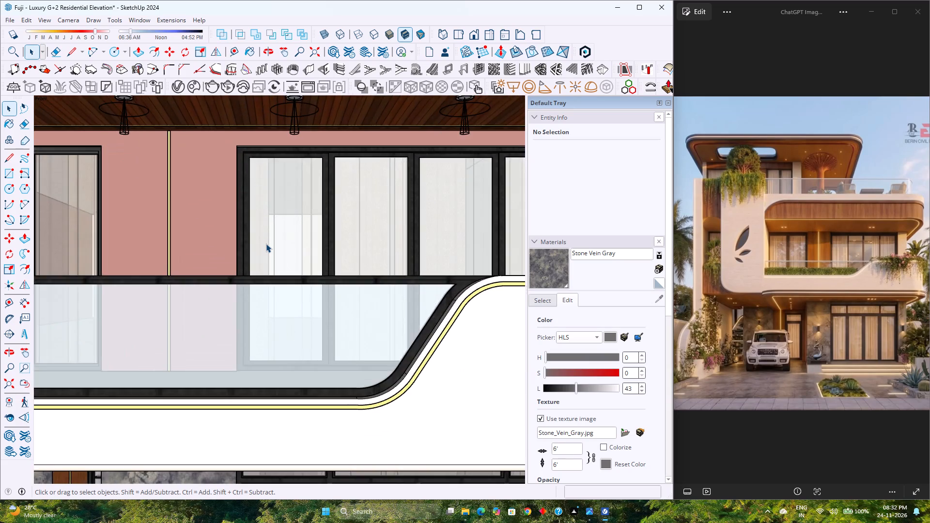
scroll(266, 244, down, 2)
scroll(266, 244, up, 4)
scroll(266, 244, down, 4)
scroll(266, 244, up, 4)
scroll(266, 244, down, 4)
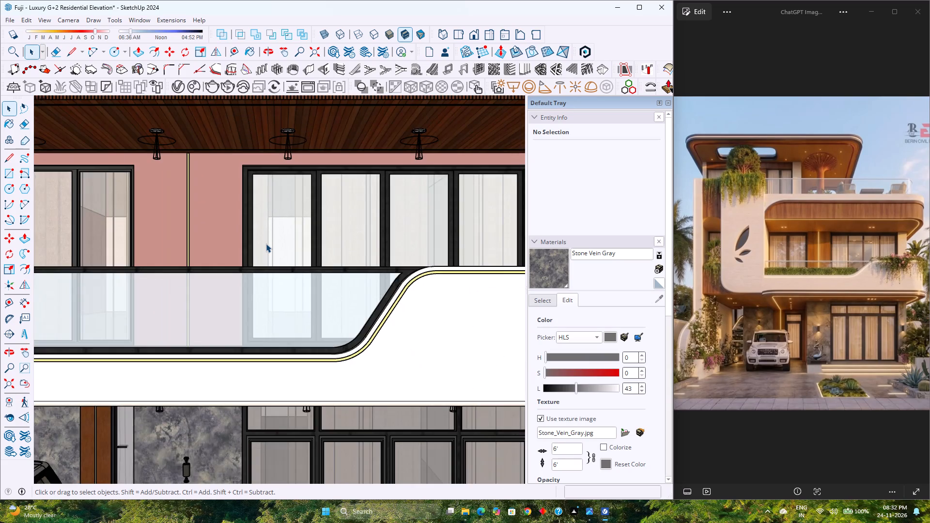
scroll(266, 244, up, 4)
scroll(266, 244, down, 4)
scroll(266, 244, up, 3)
scroll(266, 244, down, 4)
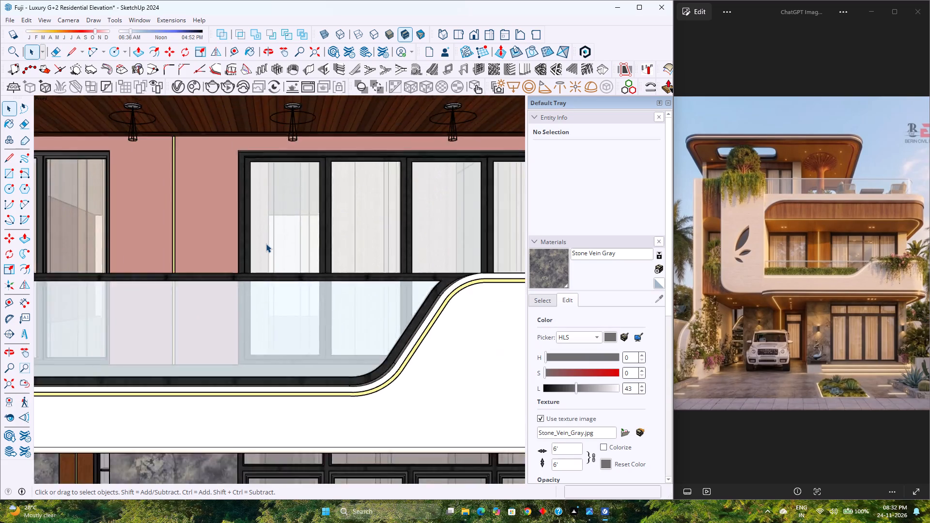
scroll(266, 244, up, 4)
scroll(266, 244, down, 6)
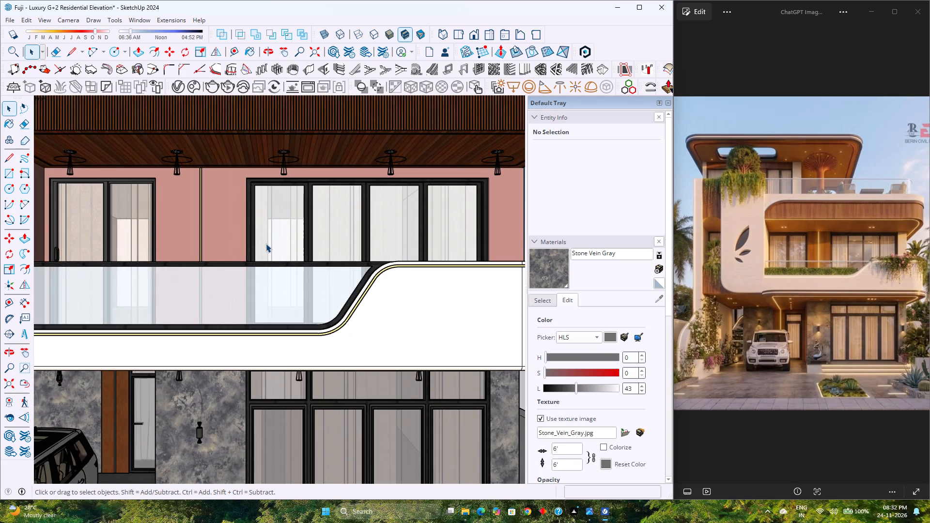
scroll(266, 244, down, 2)
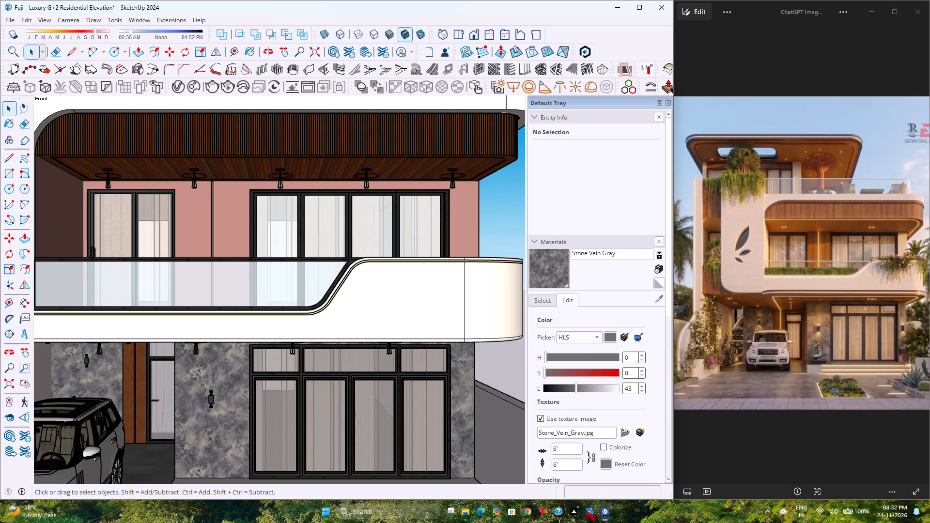
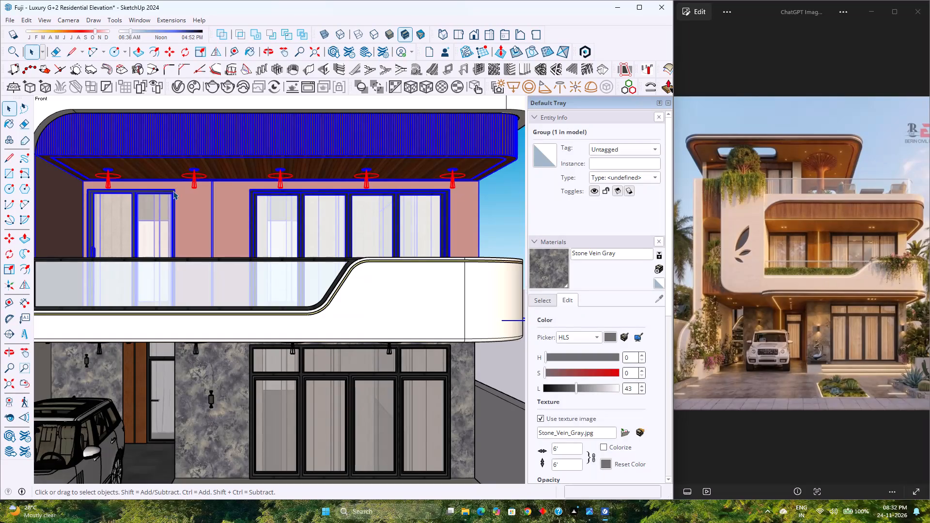
Clear the selection of the first-floor group and fit the whole residence in the standard front view.
scroll(173, 191, down, 4)
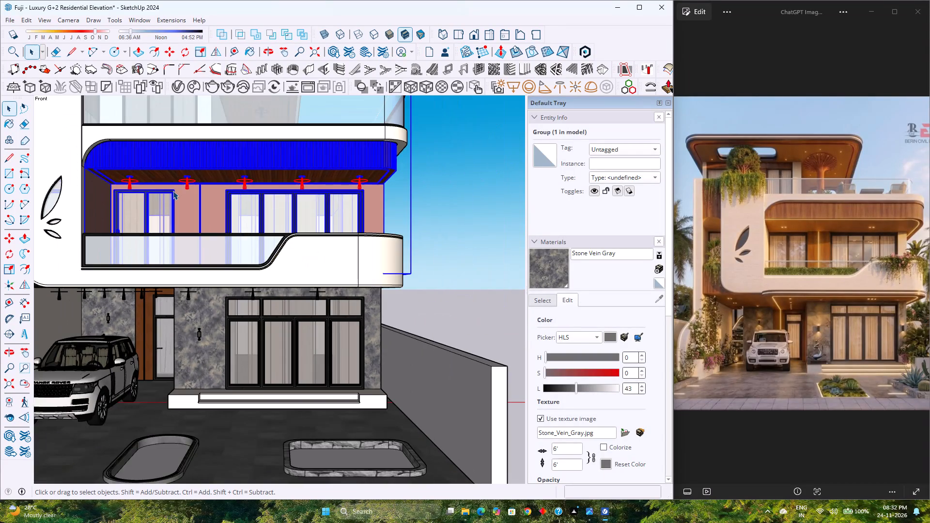
scroll(173, 191, down, 10)
click(347, 183)
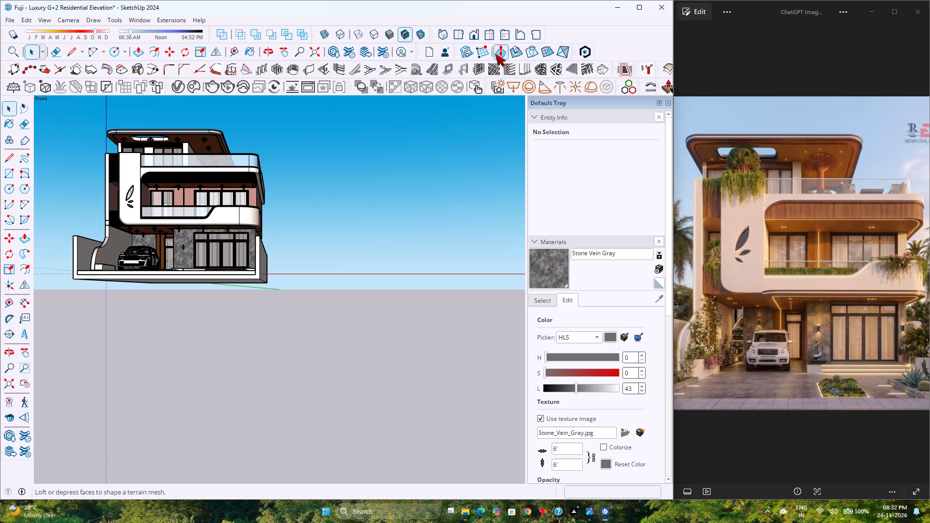
click(480, 38)
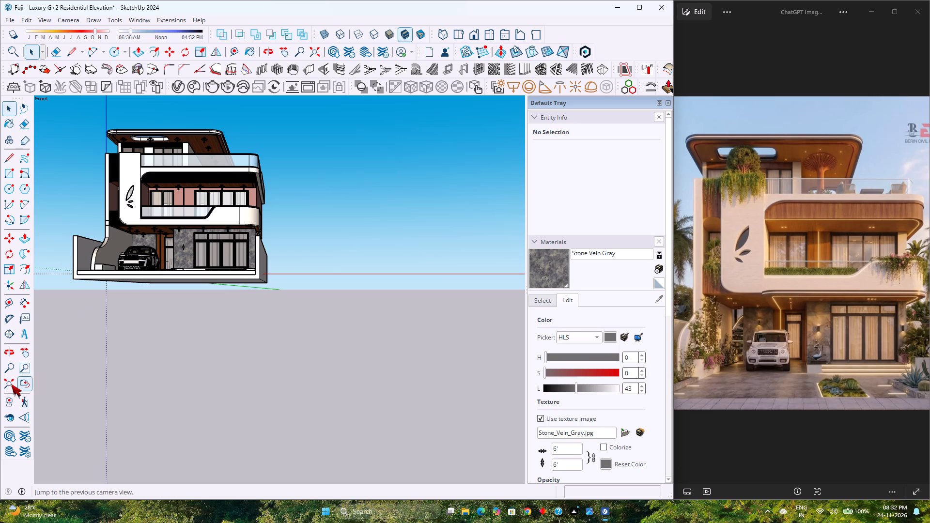
click(8, 385)
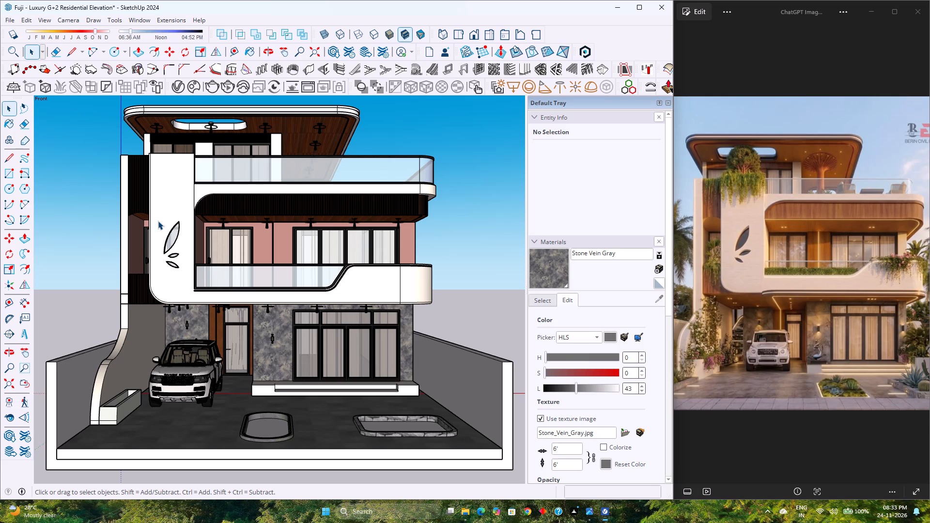
Examine the leaf-shaped cut-outs in the white frame wall and the adjacent fluted wood cladding in close detail.
scroll(158, 220, up, 4)
scroll(158, 220, down, 6)
scroll(158, 220, up, 4)
scroll(158, 220, down, 1)
scroll(156, 231, up, 6)
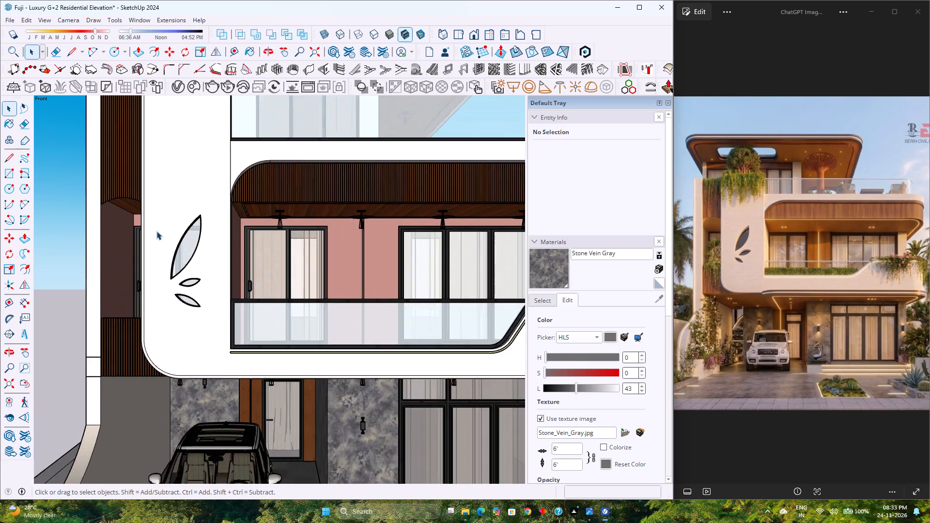
scroll(156, 231, up, 2)
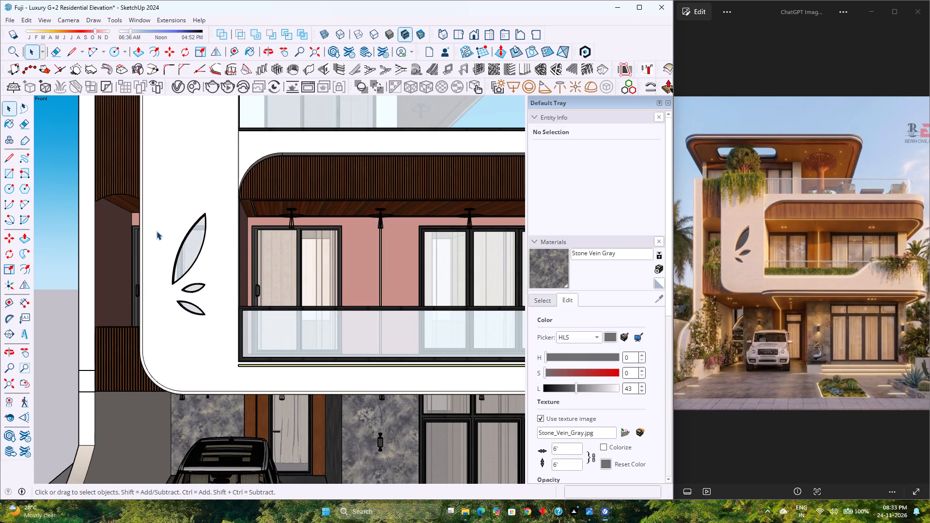
scroll(156, 231, up, 2)
scroll(156, 231, down, 4)
scroll(156, 233, up, 3)
scroll(156, 236, down, 1)
scroll(156, 236, up, 3)
scroll(156, 236, down, 3)
scroll(156, 238, up, 5)
scroll(156, 238, down, 5)
scroll(156, 238, up, 2)
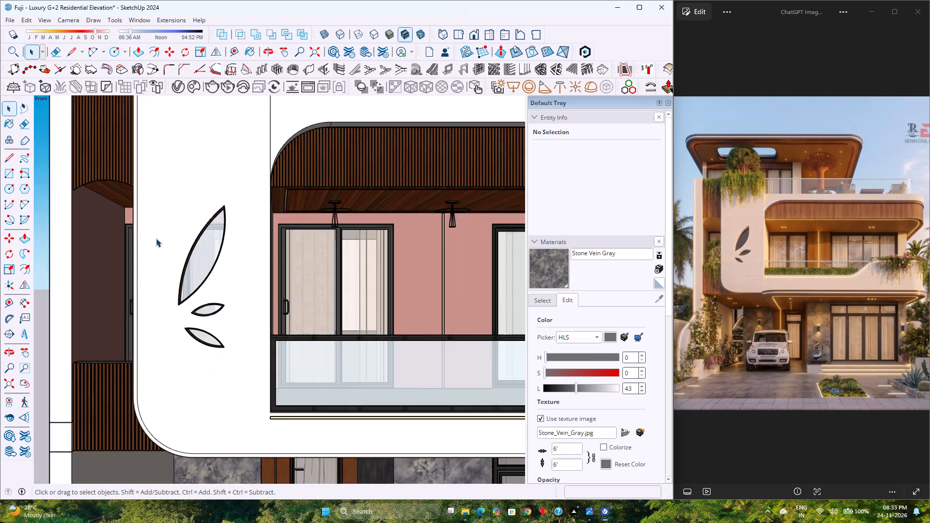
scroll(156, 238, up, 2)
scroll(156, 238, down, 4)
scroll(156, 238, up, 4)
scroll(156, 238, down, 4)
scroll(156, 238, up, 6)
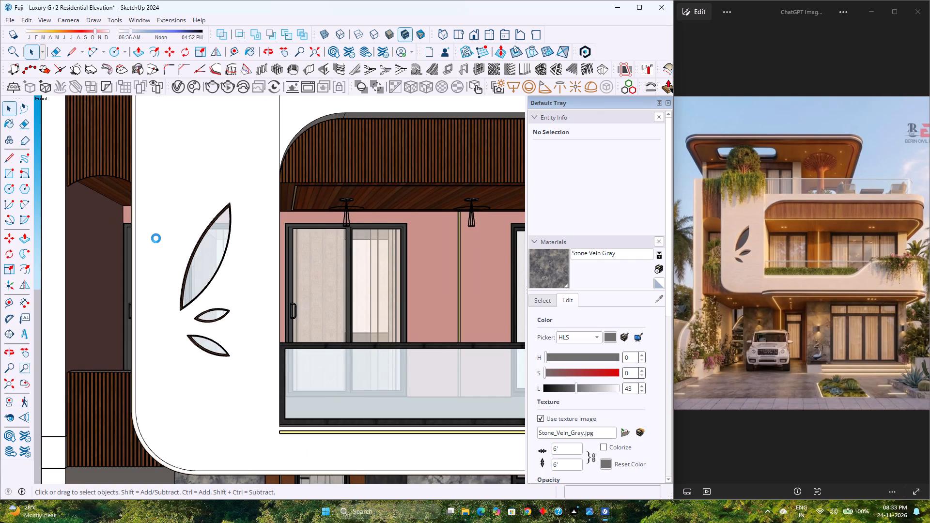
scroll(156, 238, down, 5)
scroll(156, 238, up, 4)
scroll(156, 238, down, 4)
scroll(156, 238, up, 4)
scroll(156, 238, down, 4)
scroll(156, 238, up, 5)
scroll(156, 238, down, 5)
scroll(156, 238, up, 5)
scroll(156, 238, down, 6)
scroll(156, 238, up, 6)
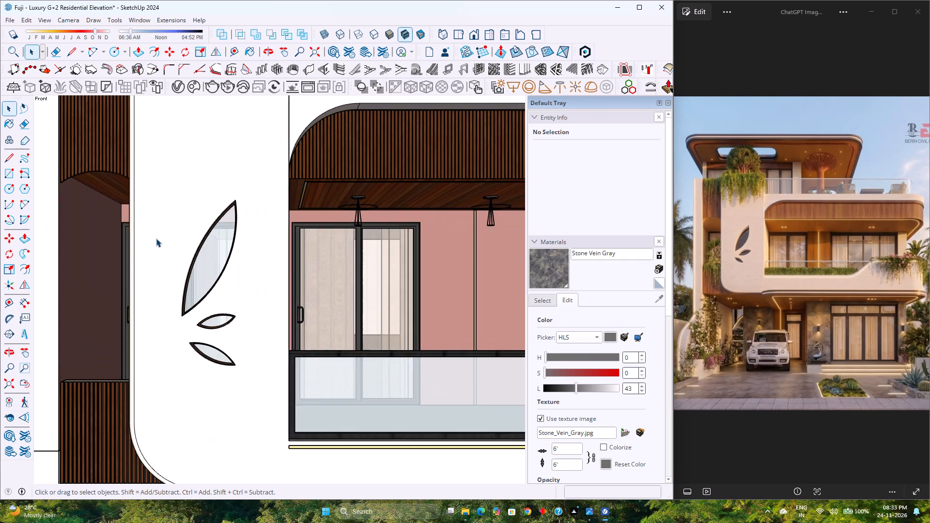
scroll(156, 238, down, 7)
scroll(156, 238, up, 6)
scroll(156, 238, down, 4)
scroll(156, 238, up, 4)
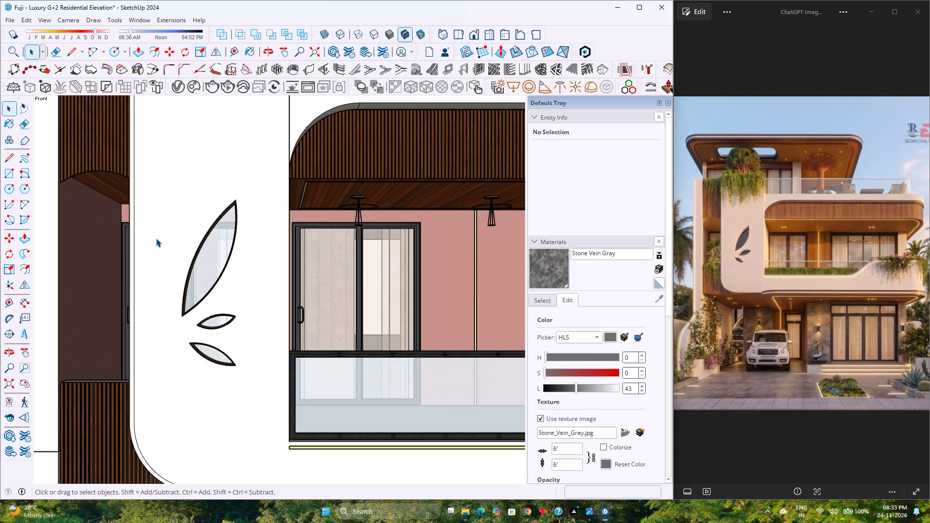
scroll(156, 238, down, 4)
scroll(156, 238, up, 4)
scroll(156, 238, down, 4)
scroll(156, 238, up, 4)
scroll(156, 238, down, 5)
scroll(156, 238, up, 3)
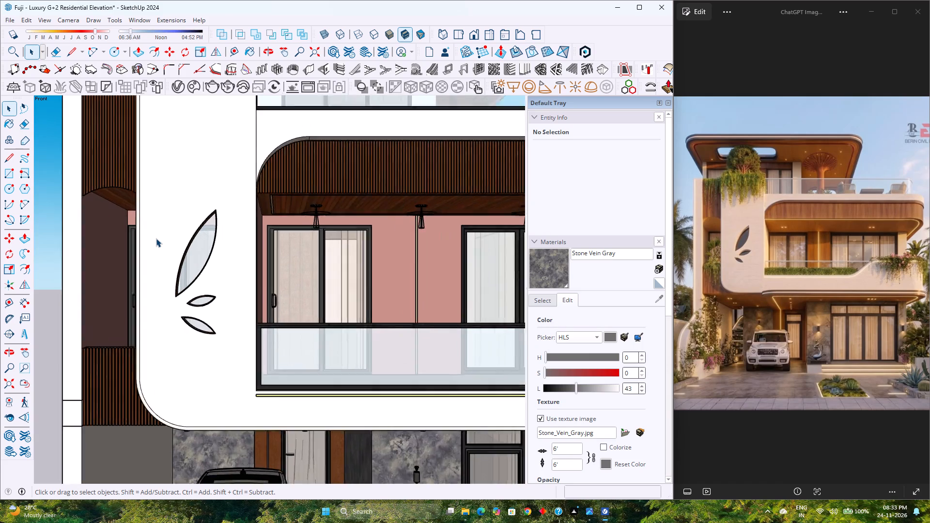
scroll(156, 238, up, 2)
scroll(156, 238, down, 4)
scroll(156, 238, up, 4)
scroll(156, 238, down, 4)
scroll(156, 238, up, 3)
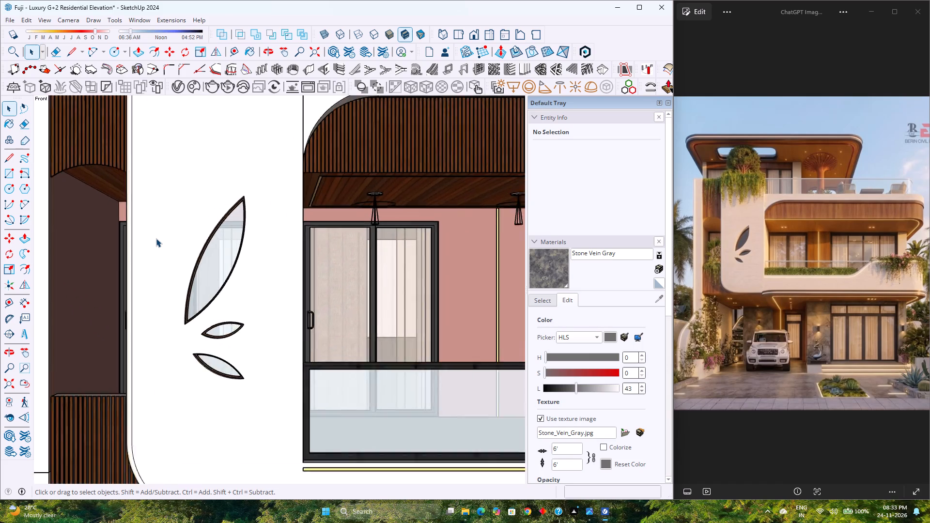
scroll(156, 238, up, 1)
scroll(156, 238, down, 5)
Review the overall front elevation, from the roof canopy and balconies down to the car porch and planters.
scroll(156, 238, down, 5)
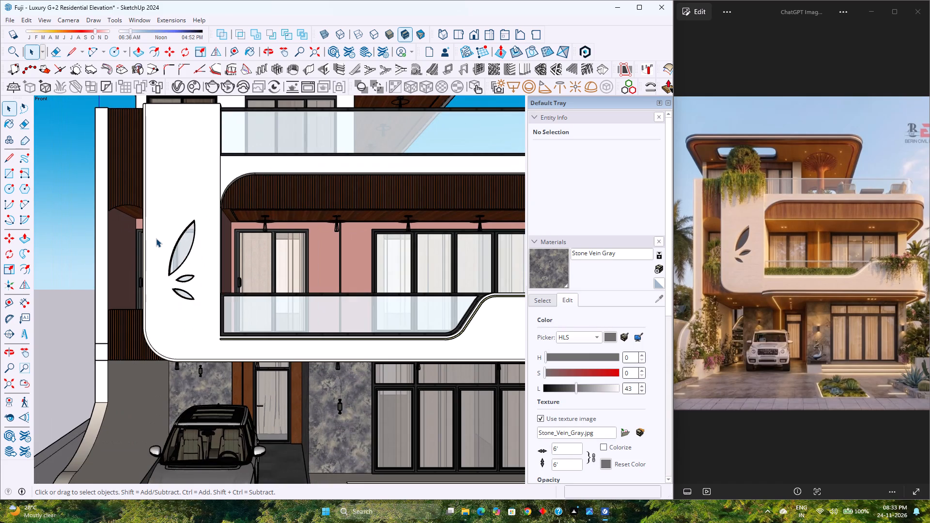
scroll(156, 238, up, 4)
scroll(156, 238, down, 4)
scroll(156, 238, up, 5)
scroll(156, 238, down, 6)
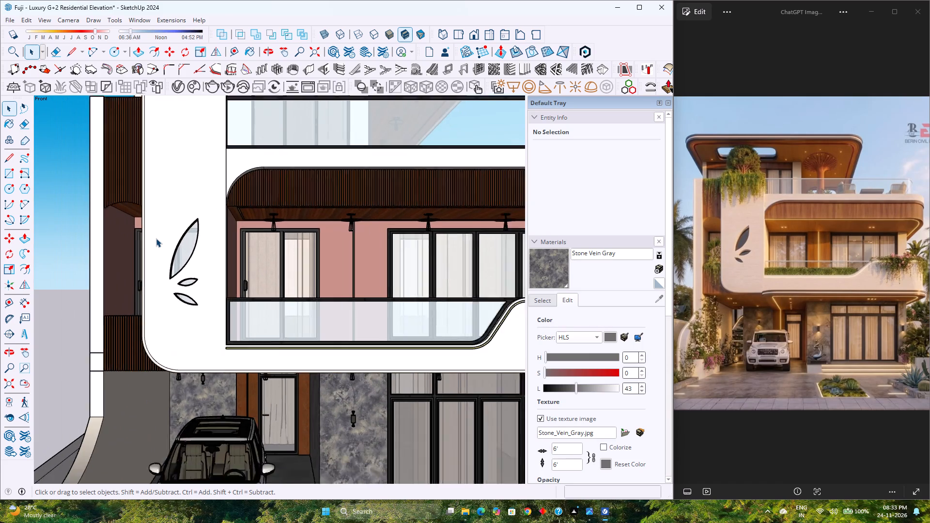
scroll(156, 238, down, 9)
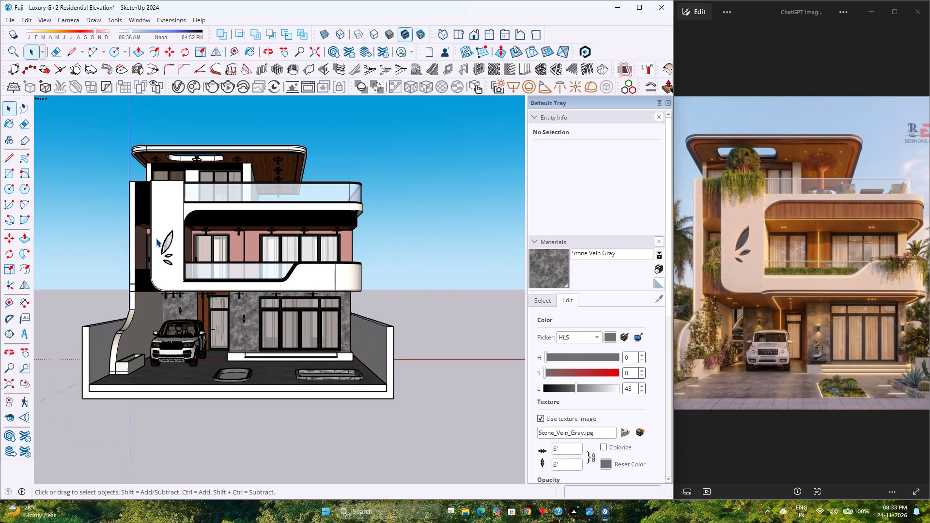
scroll(156, 238, up, 6)
scroll(156, 238, down, 6)
scroll(156, 238, up, 2)
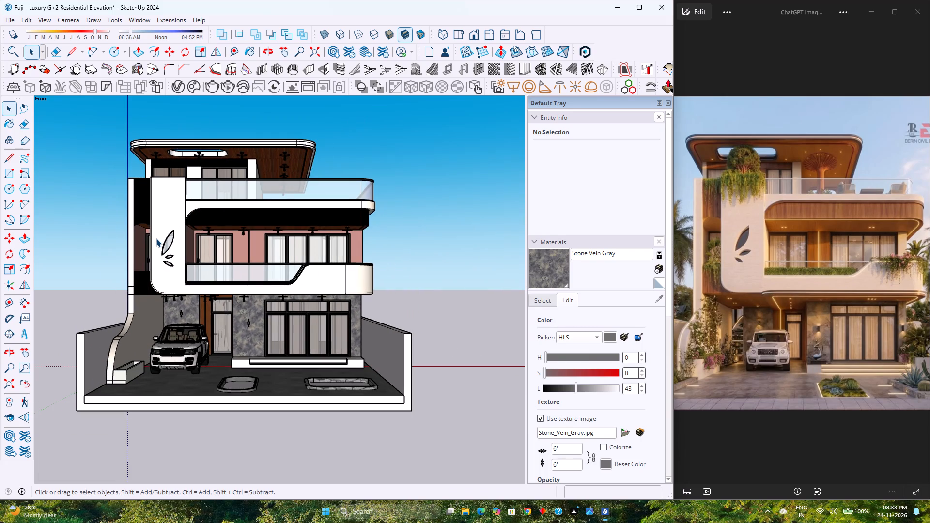
scroll(156, 238, up, 4)
scroll(156, 238, down, 7)
scroll(156, 238, up, 5)
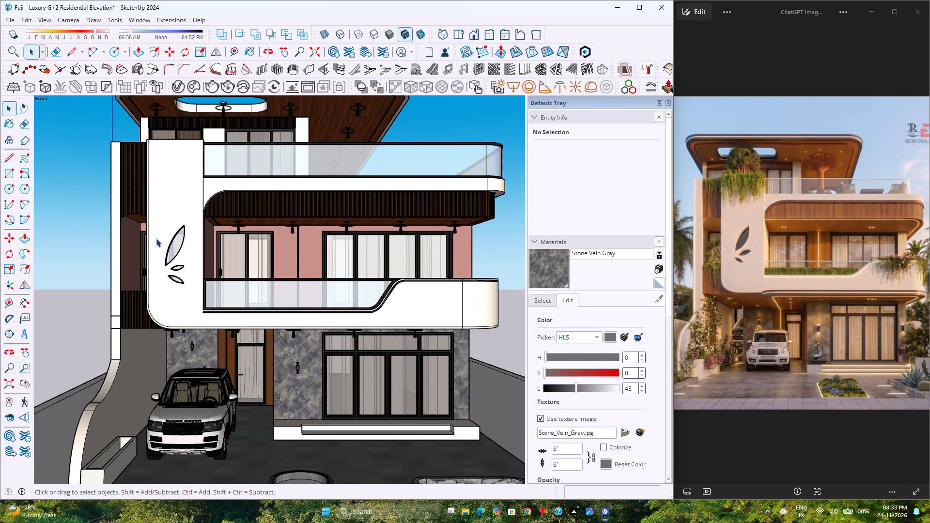
scroll(156, 238, down, 3)
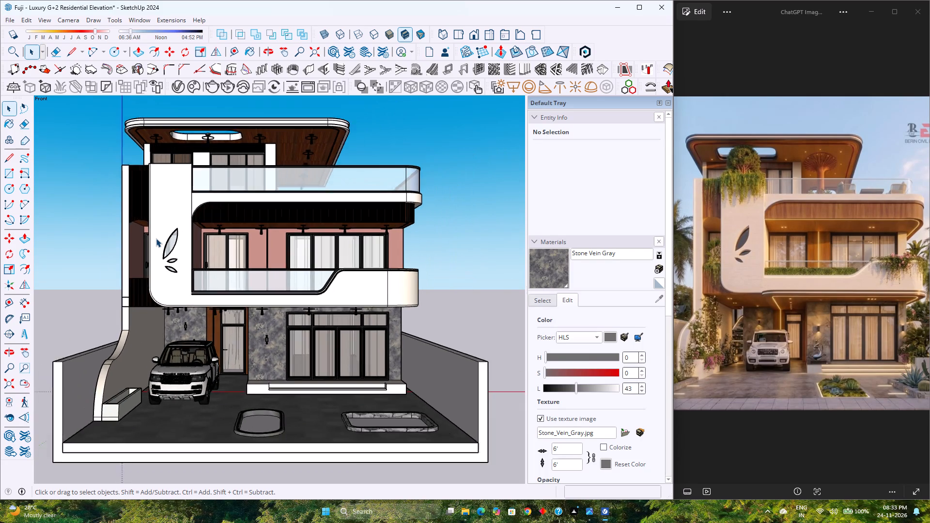
scroll(156, 238, down, 2)
scroll(156, 238, up, 2)
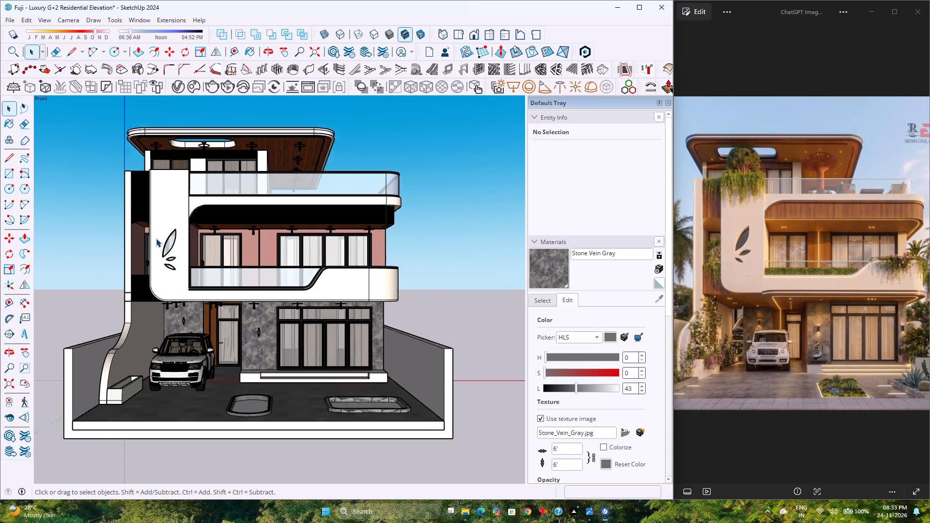
scroll(156, 238, up, 1)
scroll(156, 238, down, 3)
scroll(156, 238, up, 2)
scroll(156, 238, down, 2)
scroll(156, 238, up, 3)
scroll(156, 238, down, 2)
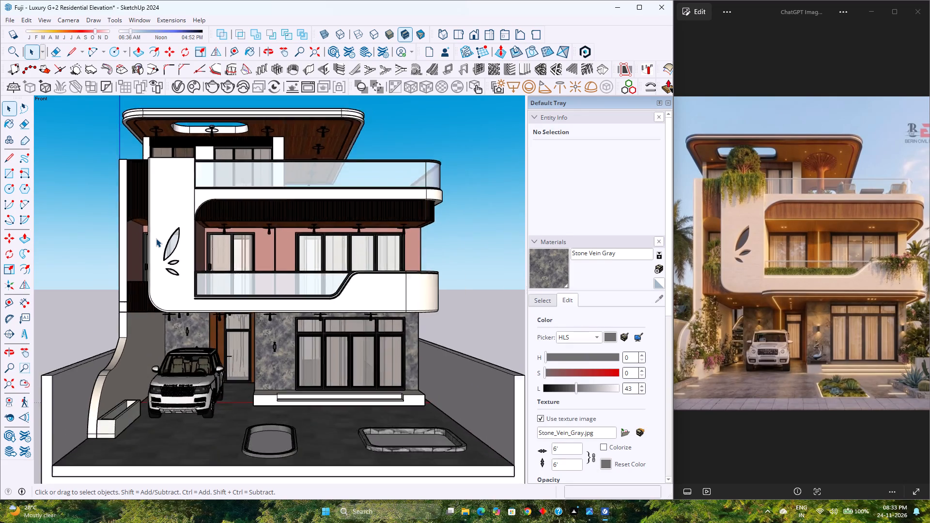
scroll(156, 238, down, 1)
scroll(156, 238, up, 3)
scroll(156, 238, down, 3)
scroll(156, 238, up, 2)
scroll(156, 238, down, 1)
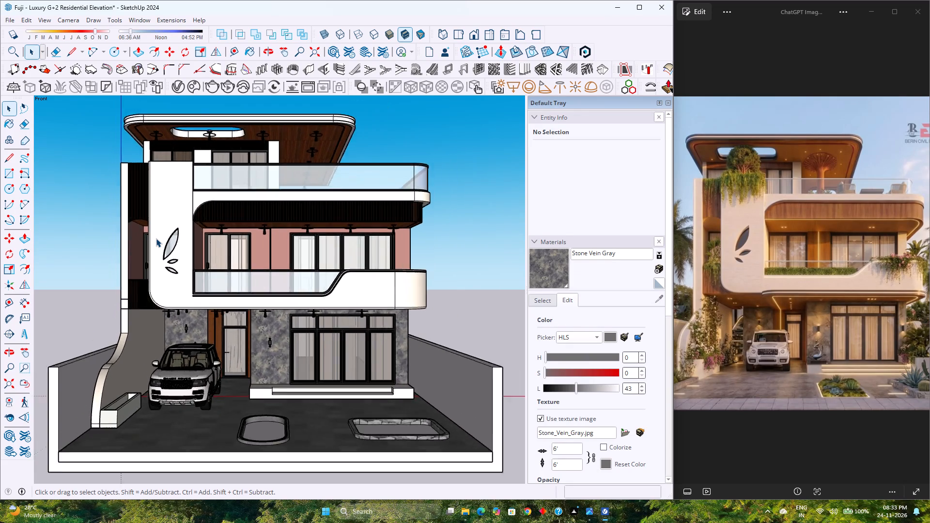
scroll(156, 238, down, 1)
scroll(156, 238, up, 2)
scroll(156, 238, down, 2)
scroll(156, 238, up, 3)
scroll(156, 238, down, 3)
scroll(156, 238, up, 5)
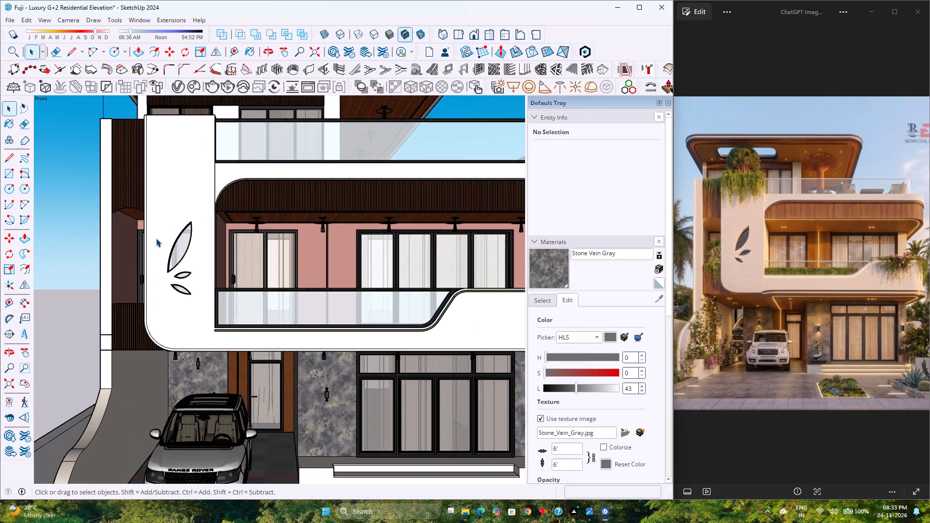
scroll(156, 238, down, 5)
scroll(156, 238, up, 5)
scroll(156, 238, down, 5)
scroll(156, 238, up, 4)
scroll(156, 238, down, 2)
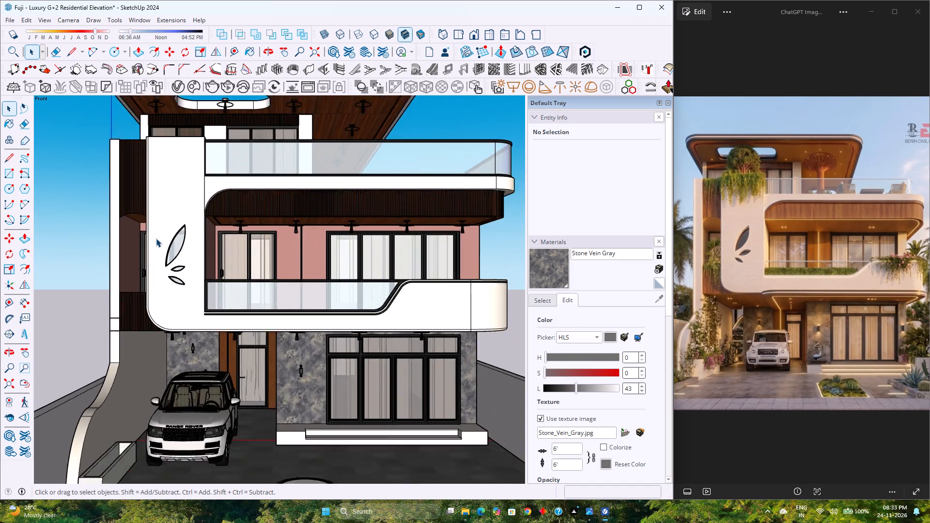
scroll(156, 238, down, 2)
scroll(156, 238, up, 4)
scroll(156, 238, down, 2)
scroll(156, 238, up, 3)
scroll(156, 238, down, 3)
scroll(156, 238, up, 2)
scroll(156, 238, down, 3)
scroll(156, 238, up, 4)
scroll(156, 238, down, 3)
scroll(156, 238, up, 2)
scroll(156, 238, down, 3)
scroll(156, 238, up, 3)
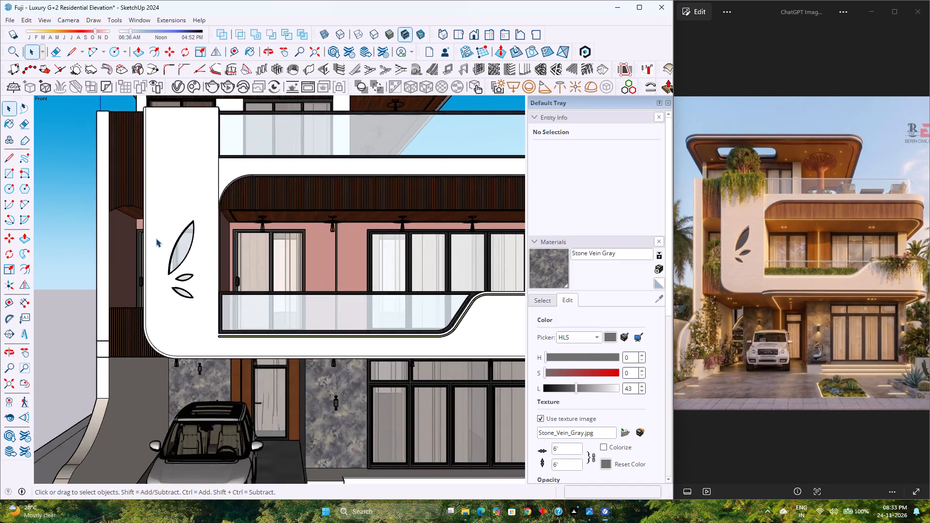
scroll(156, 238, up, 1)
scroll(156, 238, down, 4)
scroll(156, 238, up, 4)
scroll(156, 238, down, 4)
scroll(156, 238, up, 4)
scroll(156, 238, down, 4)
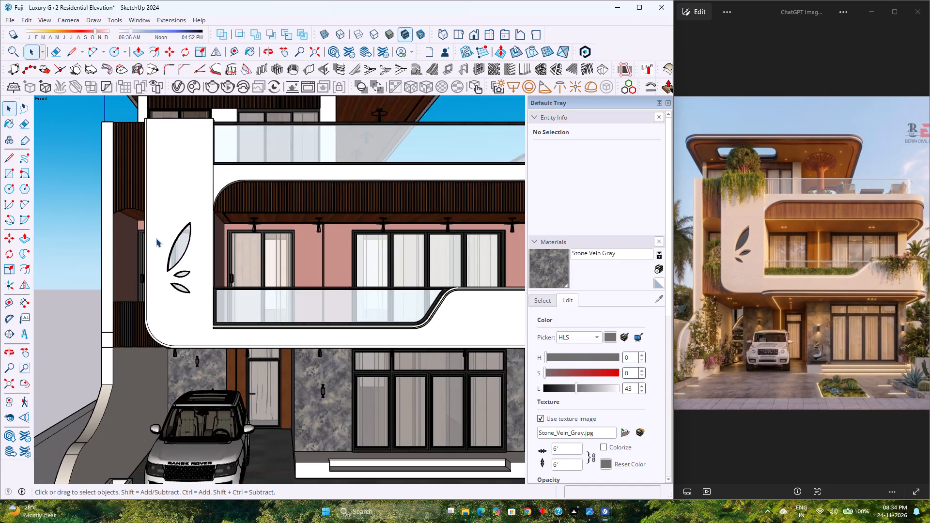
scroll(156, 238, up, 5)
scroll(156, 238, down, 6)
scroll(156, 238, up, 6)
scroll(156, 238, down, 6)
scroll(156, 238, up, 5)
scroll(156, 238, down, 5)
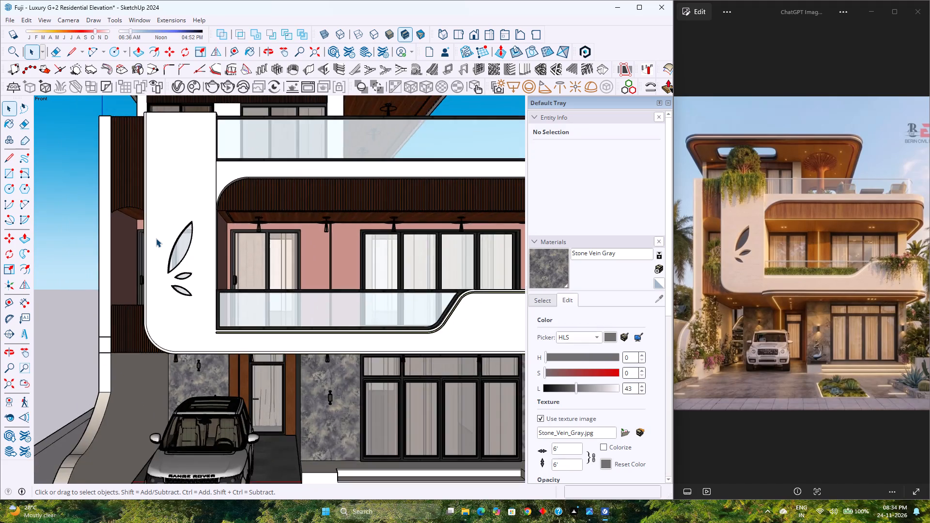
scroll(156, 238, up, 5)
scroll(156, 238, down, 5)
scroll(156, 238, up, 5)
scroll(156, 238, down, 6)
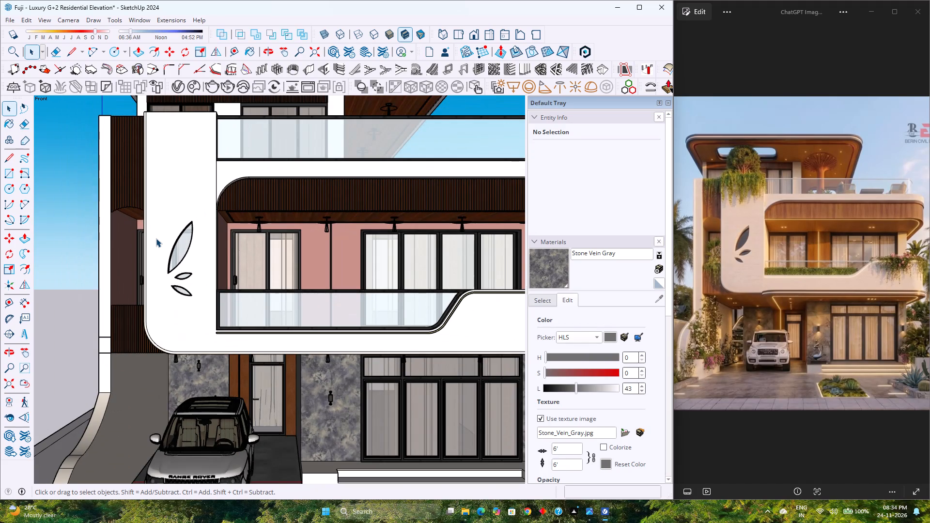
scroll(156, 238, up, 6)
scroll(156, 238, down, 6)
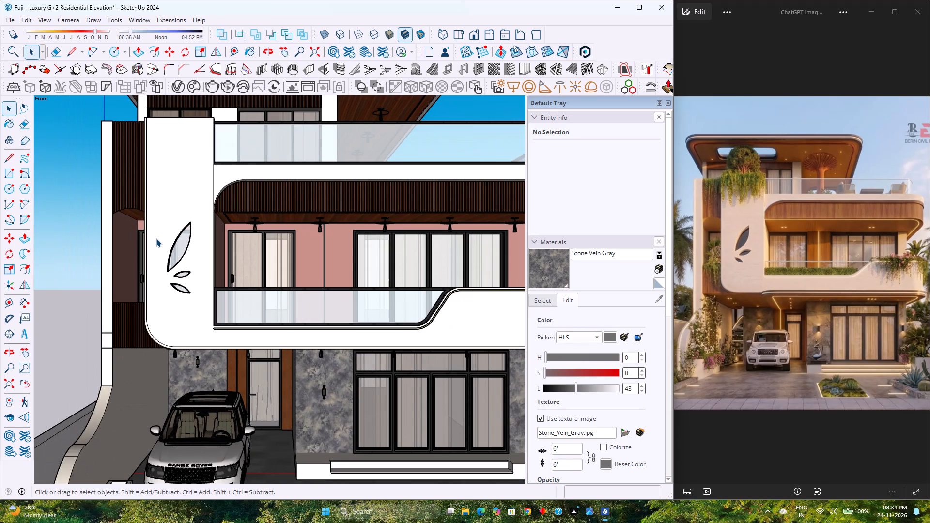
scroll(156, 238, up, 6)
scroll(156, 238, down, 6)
Reset to the standard front view with the whole residence and compound walls fitted in frame.
scroll(156, 238, down, 9)
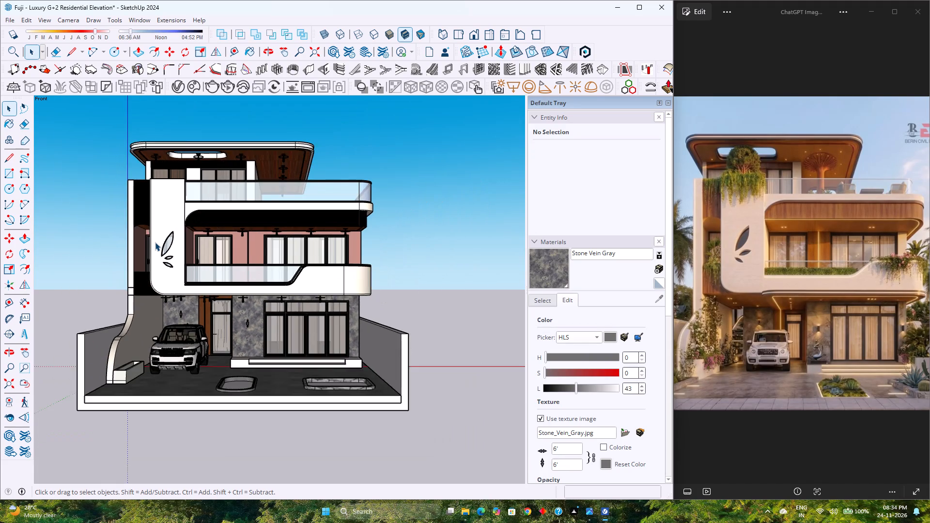
scroll(155, 242, up, 1)
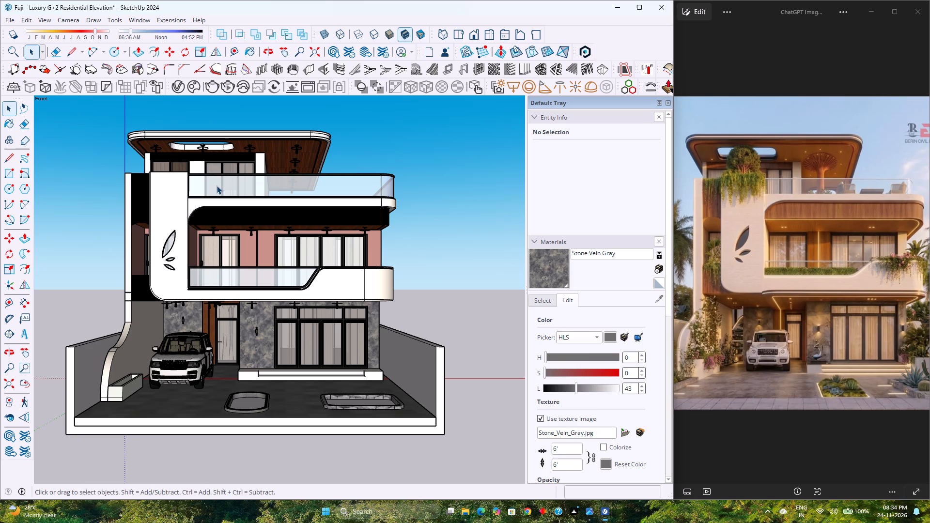
click(472, 34)
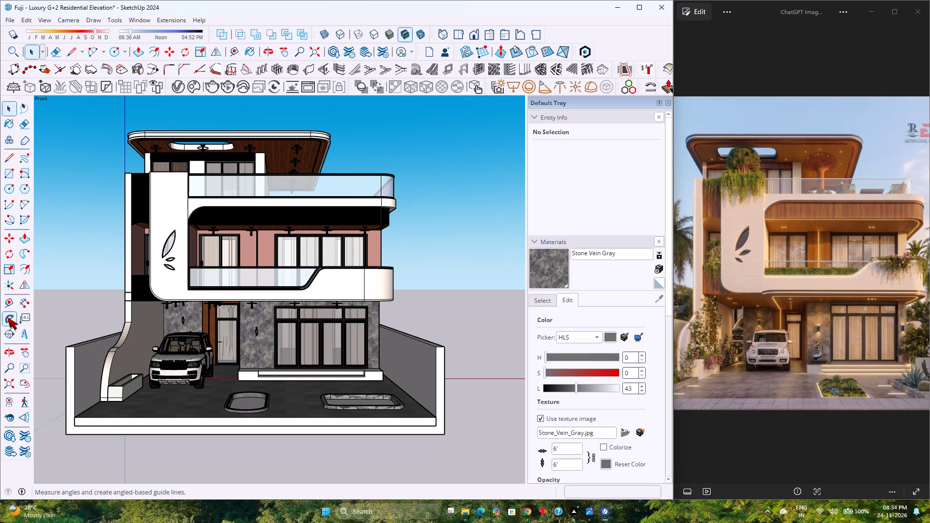
click(9, 383)
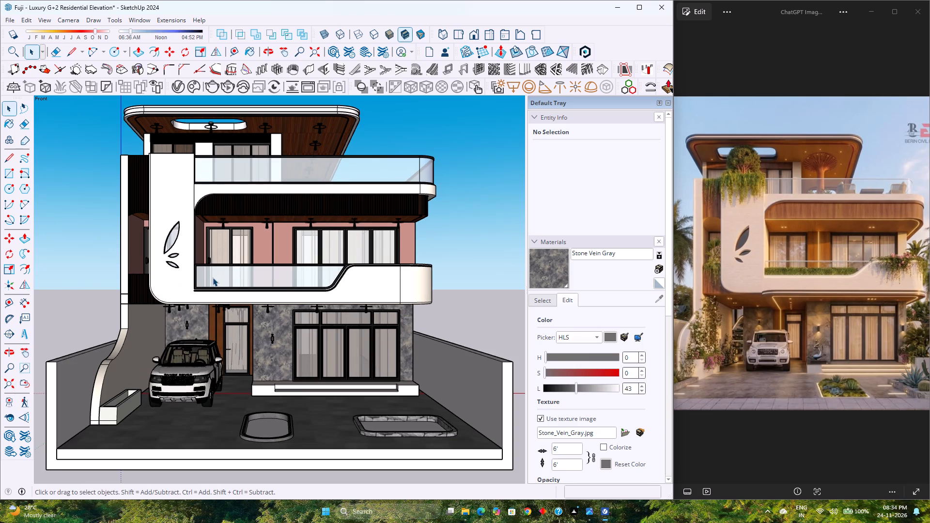
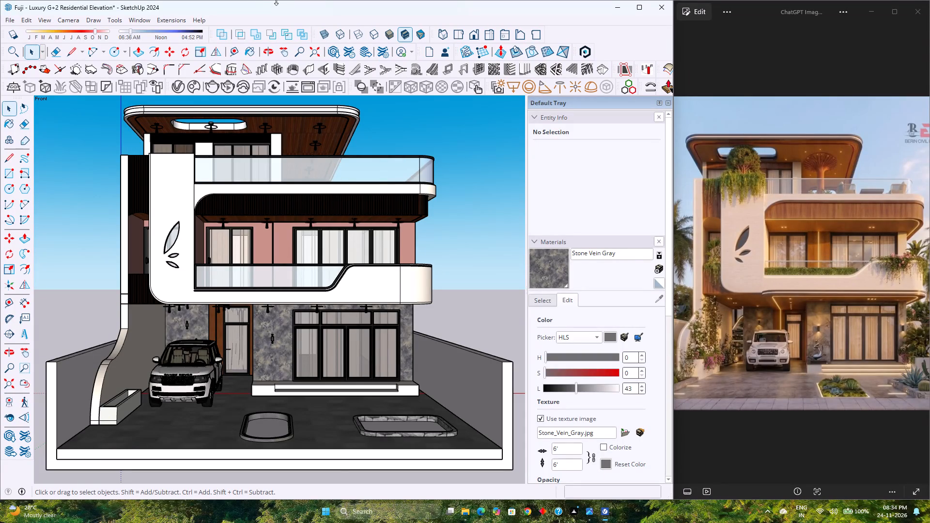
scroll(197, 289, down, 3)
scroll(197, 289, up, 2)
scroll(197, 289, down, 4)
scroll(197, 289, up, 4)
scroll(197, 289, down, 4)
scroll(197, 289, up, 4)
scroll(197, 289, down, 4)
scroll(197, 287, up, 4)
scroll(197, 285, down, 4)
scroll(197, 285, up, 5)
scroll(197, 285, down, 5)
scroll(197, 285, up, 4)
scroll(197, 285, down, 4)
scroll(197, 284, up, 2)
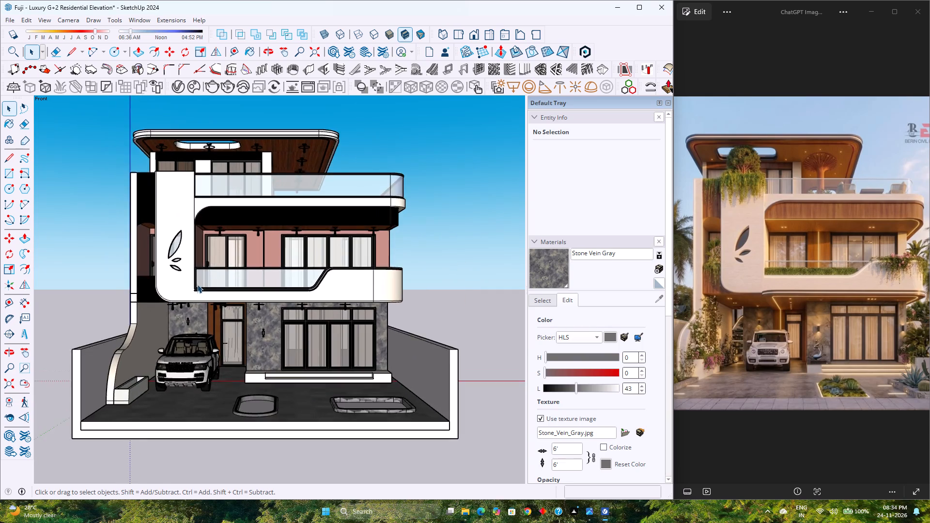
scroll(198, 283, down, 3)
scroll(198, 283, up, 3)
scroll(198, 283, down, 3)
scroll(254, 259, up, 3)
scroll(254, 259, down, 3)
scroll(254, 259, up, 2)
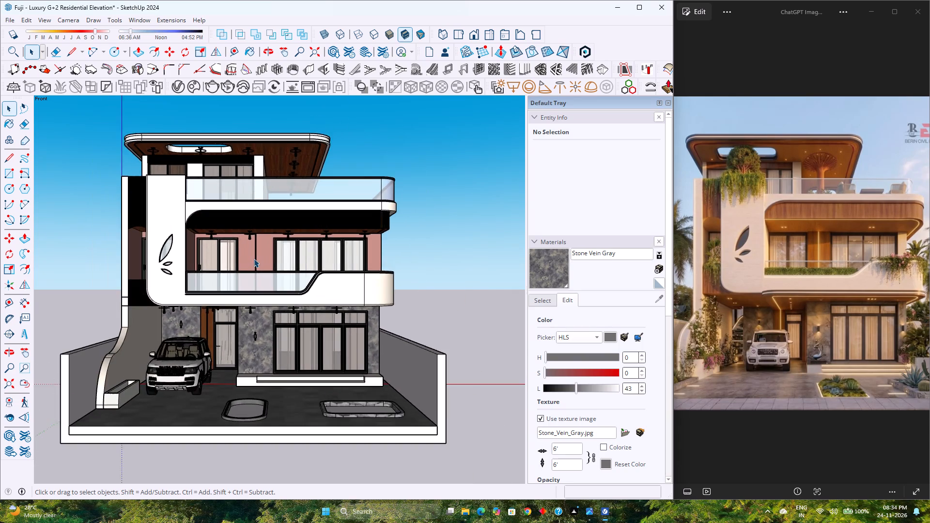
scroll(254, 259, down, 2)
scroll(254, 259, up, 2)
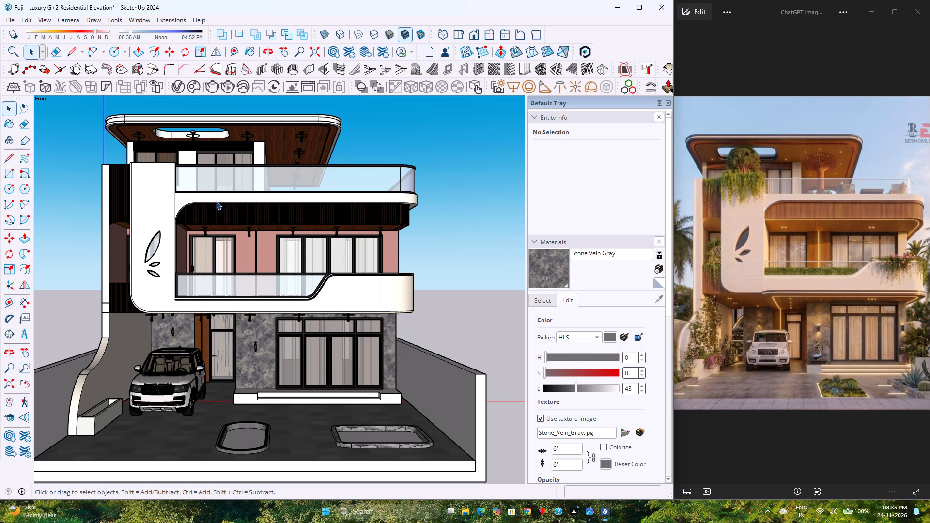
Reset to the standard front view and fit the whole residence with its compound walls.
click(478, 37)
click(7, 384)
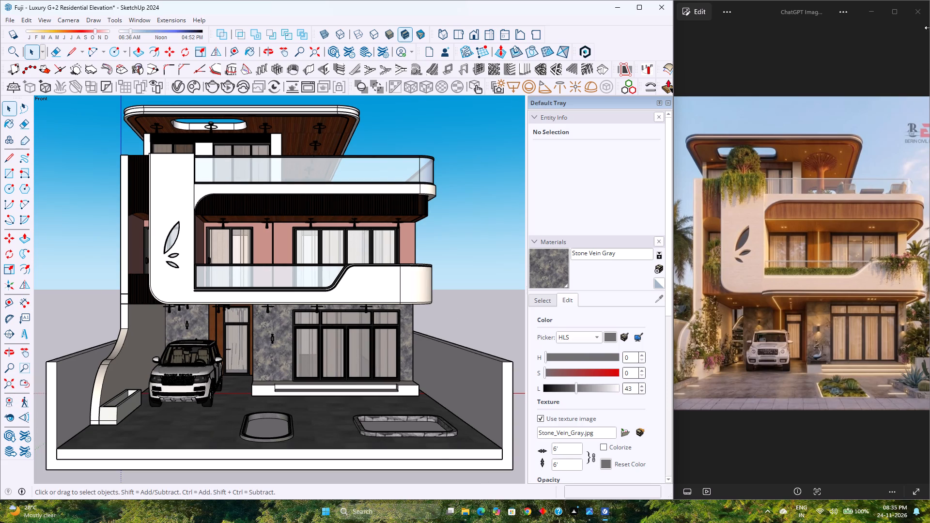
Close the reference image window and maximize the SketchUp window to fill the screen.
click(923, 14)
click(639, 4)
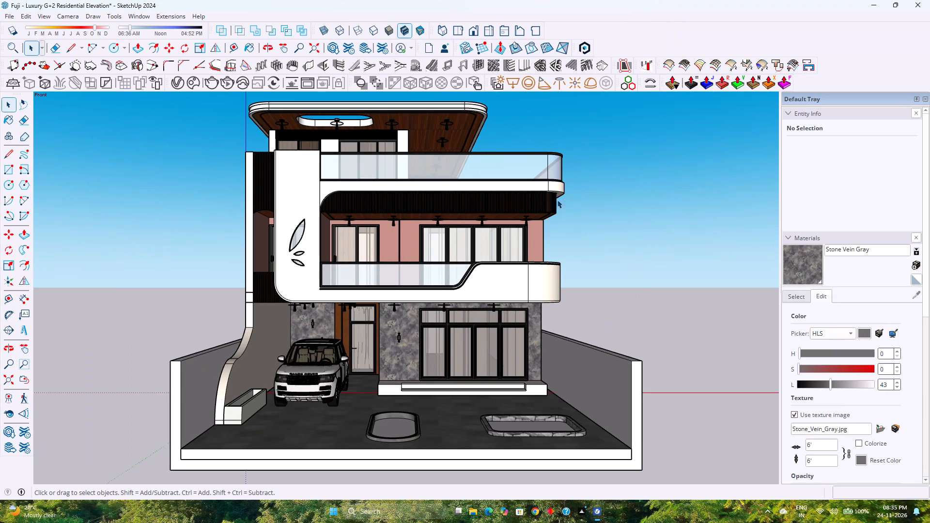
Examine the front facade around the first-floor balcony, ground-floor stone cladding, entrance and car porch.
scroll(415, 346, down, 1)
scroll(415, 346, up, 1)
scroll(415, 346, down, 1)
scroll(415, 346, up, 1)
scroll(415, 346, down, 1)
scroll(415, 346, up, 2)
scroll(415, 346, down, 2)
scroll(415, 346, up, 2)
scroll(415, 345, down, 3)
scroll(415, 345, up, 3)
scroll(415, 345, down, 3)
scroll(415, 345, up, 3)
scroll(415, 345, down, 3)
scroll(415, 345, up, 3)
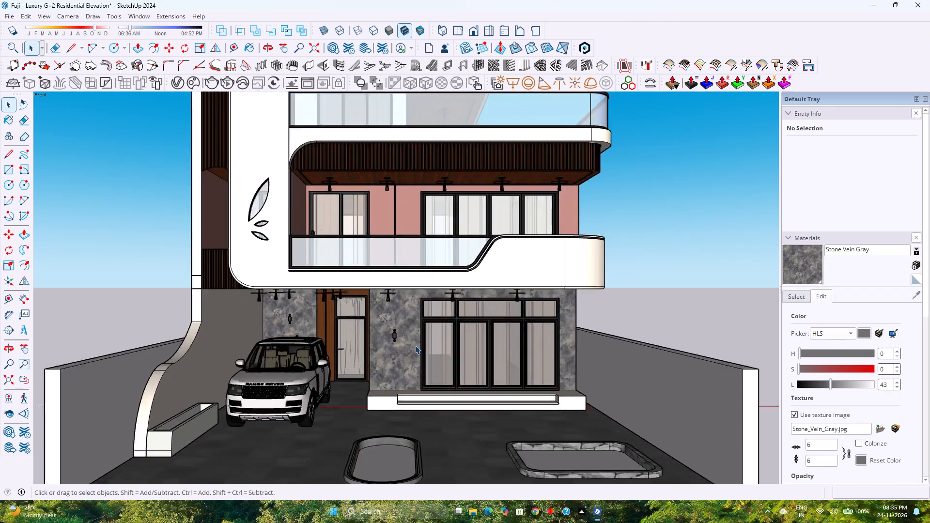
scroll(415, 345, down, 2)
scroll(415, 345, up, 1)
scroll(415, 345, down, 1)
scroll(415, 344, up, 2)
scroll(415, 344, down, 3)
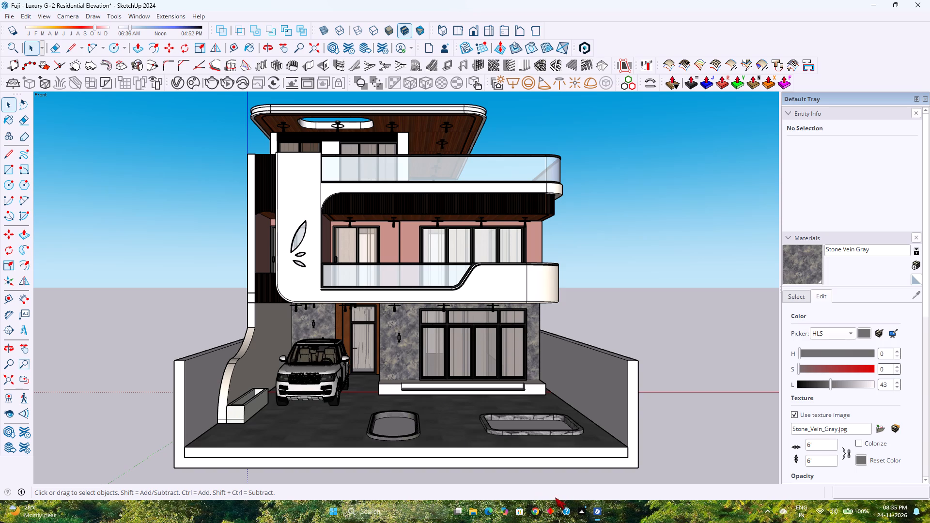
Switch to the ChatGPT conversation in Chrome and request the night version of the elevation render by sending "night".
click(534, 511)
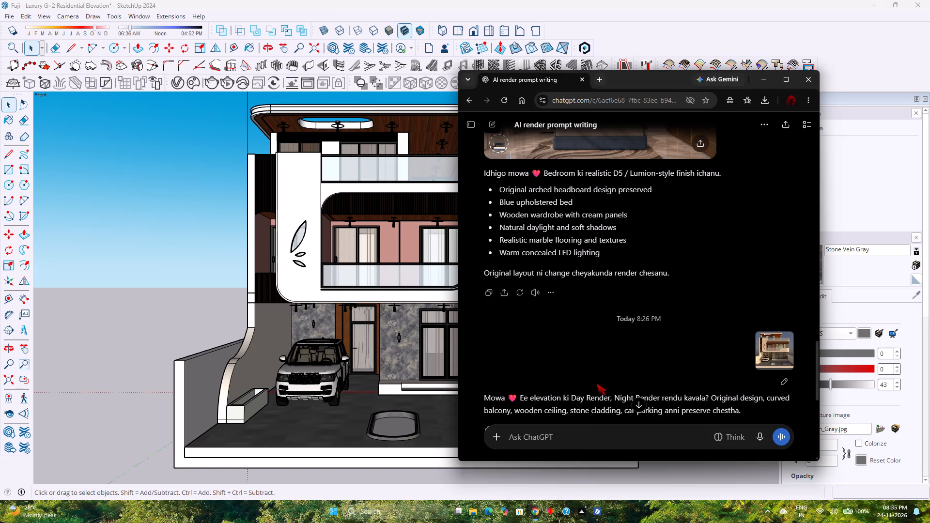
scroll(596, 384, down, 8)
scroll(596, 384, up, 2)
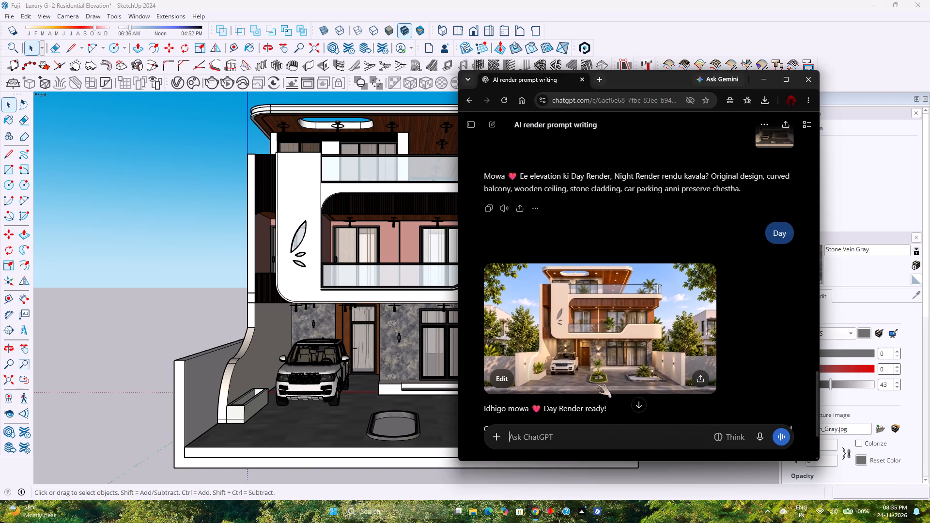
scroll(596, 384, down, 4)
text(ni)
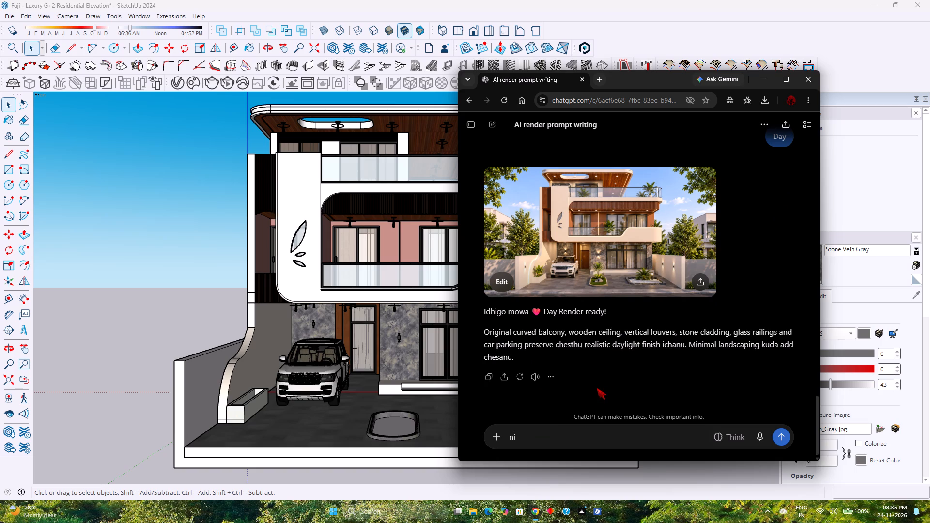
text(ght)
key(Return)
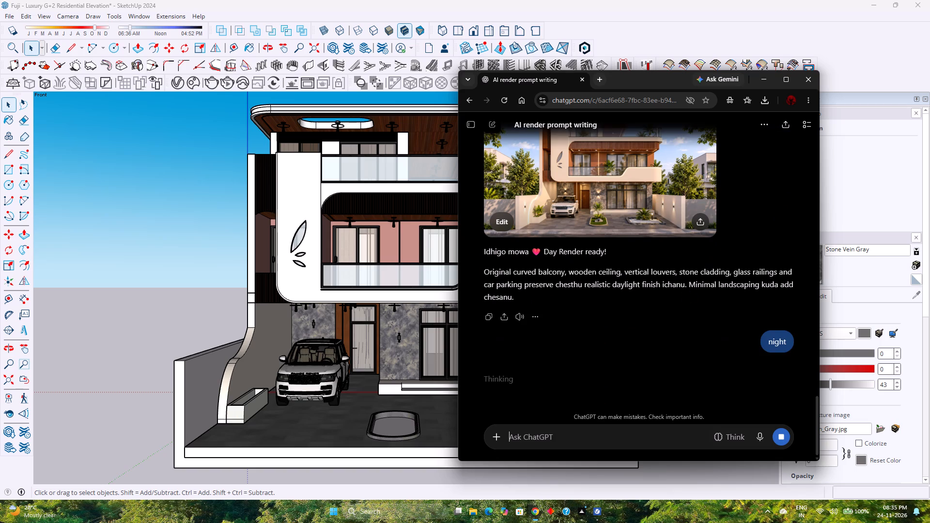
Download the generated day render of the elevation from the ChatGPT conversation and return to SketchUp.
click(634, 191)
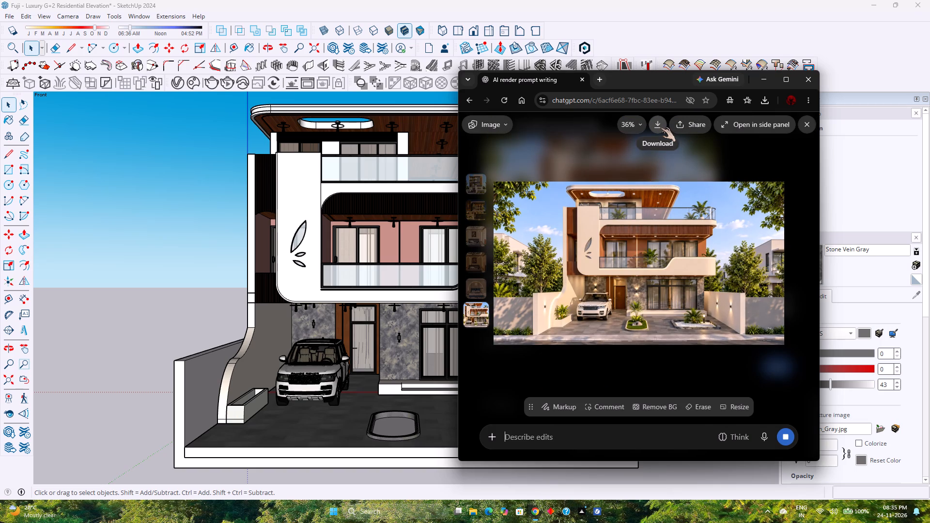
click(660, 127)
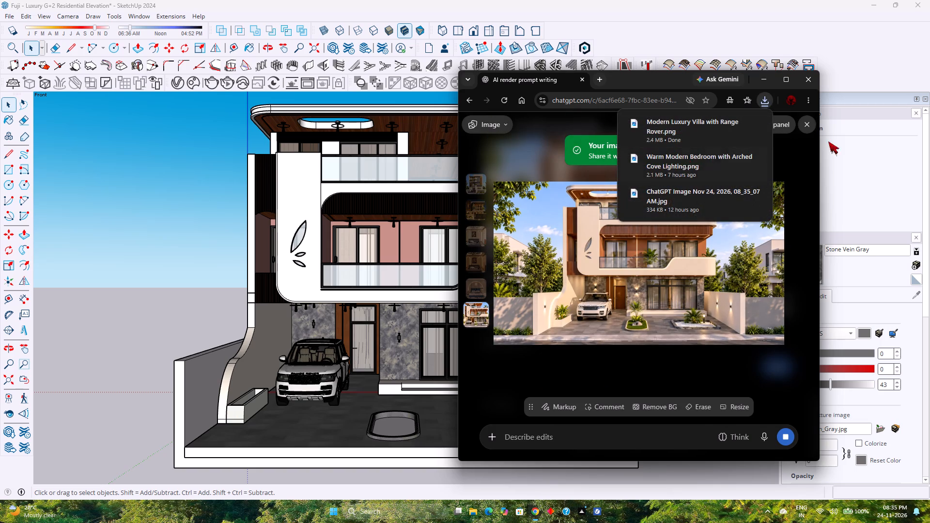
click(810, 128)
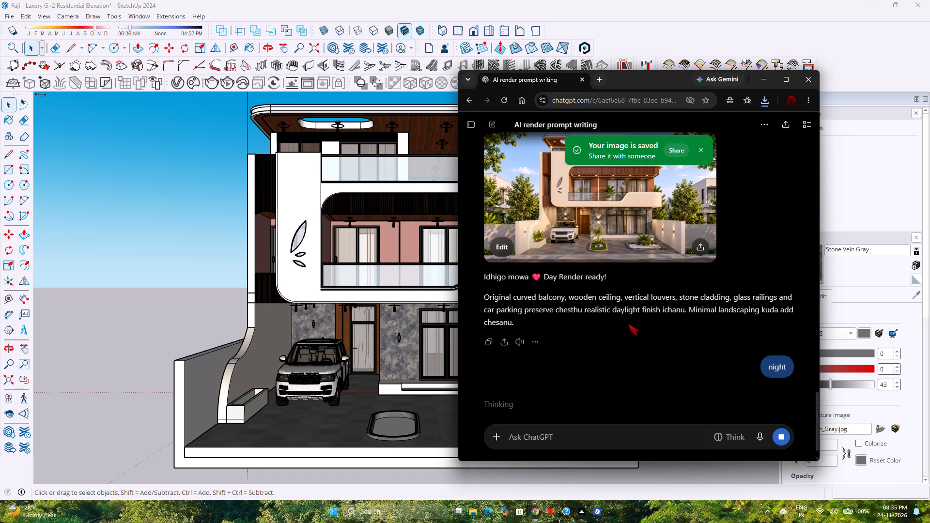
scroll(623, 325, down, 4)
click(770, 80)
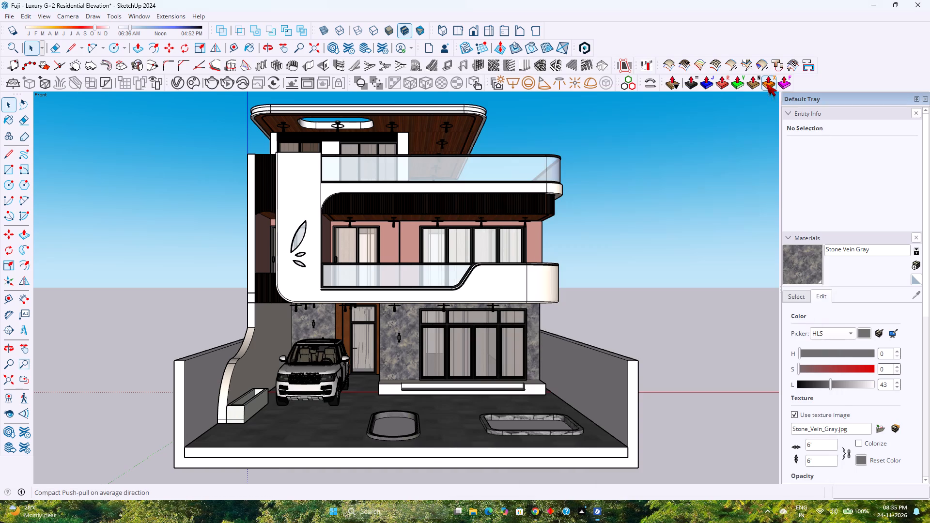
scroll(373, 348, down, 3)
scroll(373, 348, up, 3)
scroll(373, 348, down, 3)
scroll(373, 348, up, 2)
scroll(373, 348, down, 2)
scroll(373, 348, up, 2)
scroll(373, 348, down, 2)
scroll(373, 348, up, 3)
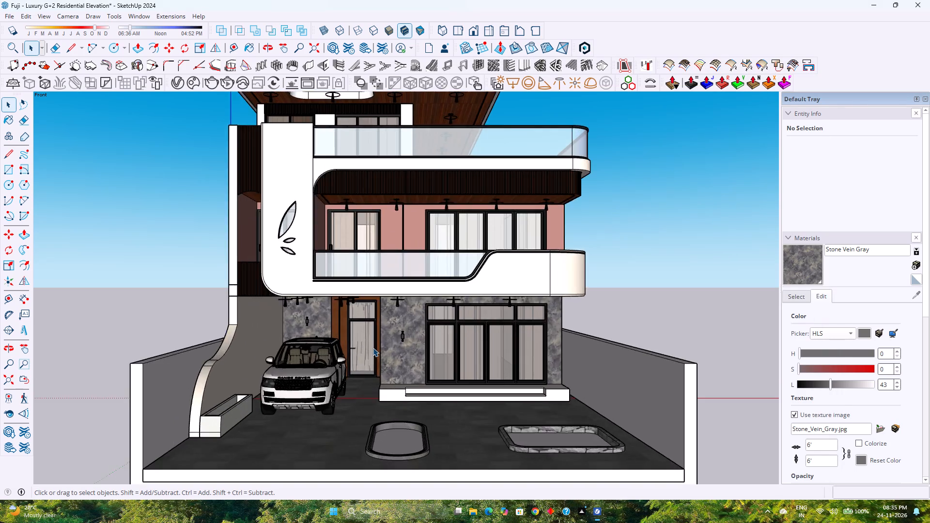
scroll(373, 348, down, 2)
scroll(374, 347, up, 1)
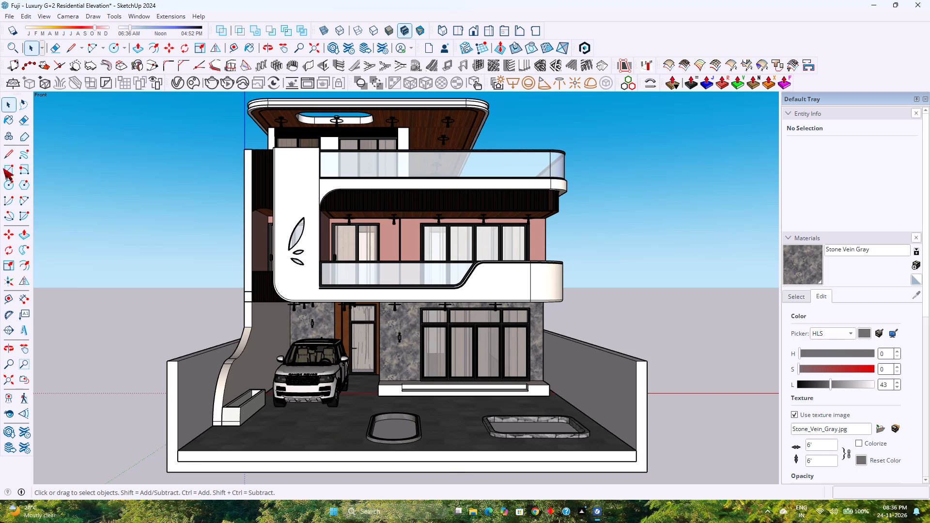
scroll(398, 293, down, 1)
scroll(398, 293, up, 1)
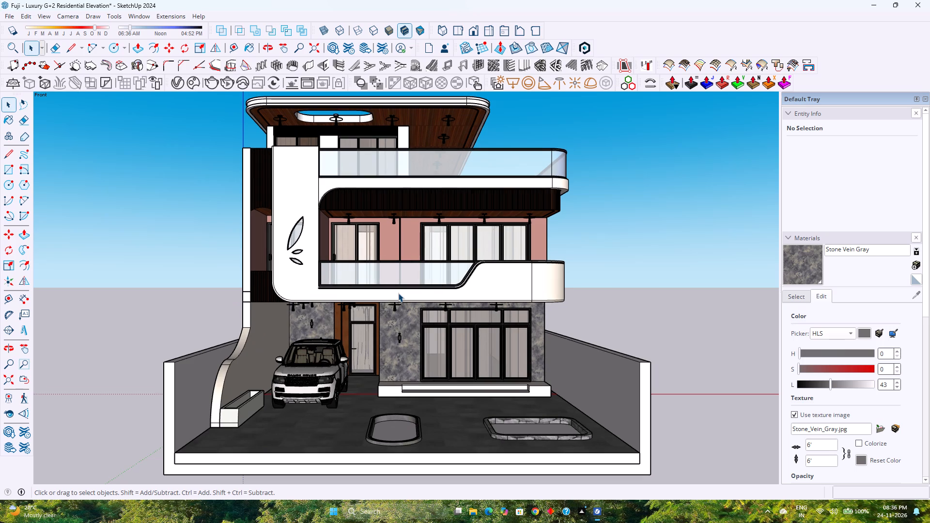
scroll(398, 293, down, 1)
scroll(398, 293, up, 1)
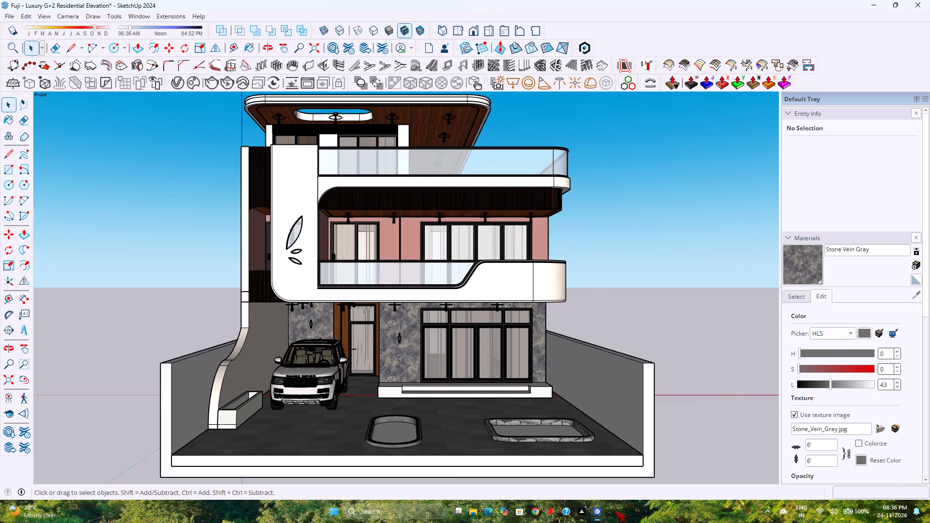
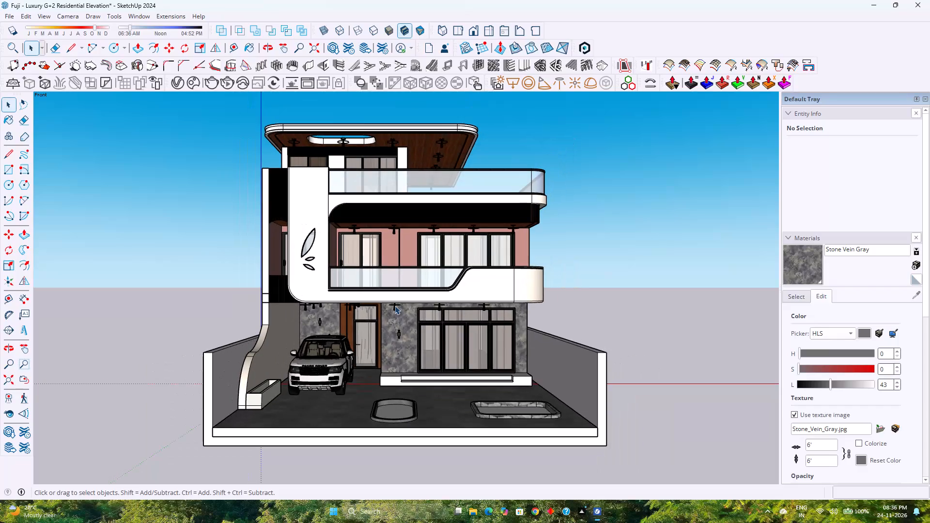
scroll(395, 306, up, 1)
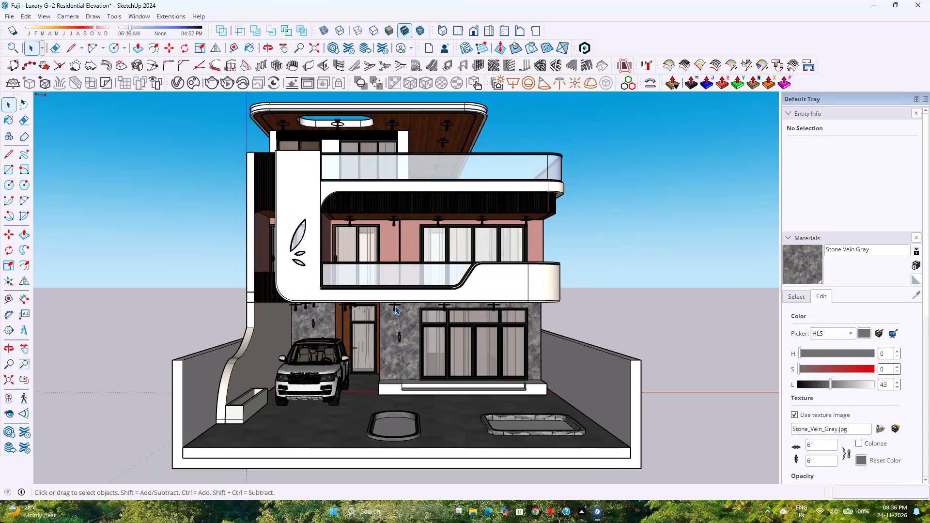
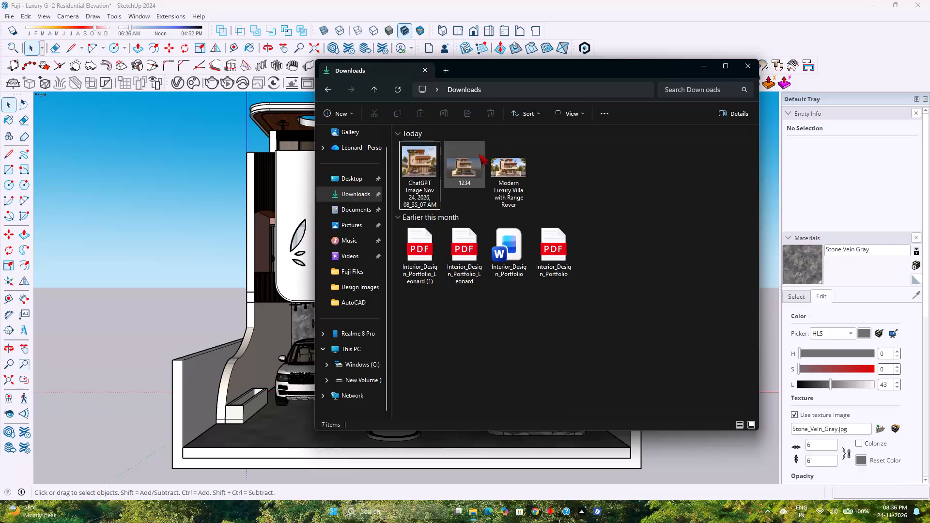
Delete the image file 1234 from the Downloads folder.
click(478, 178)
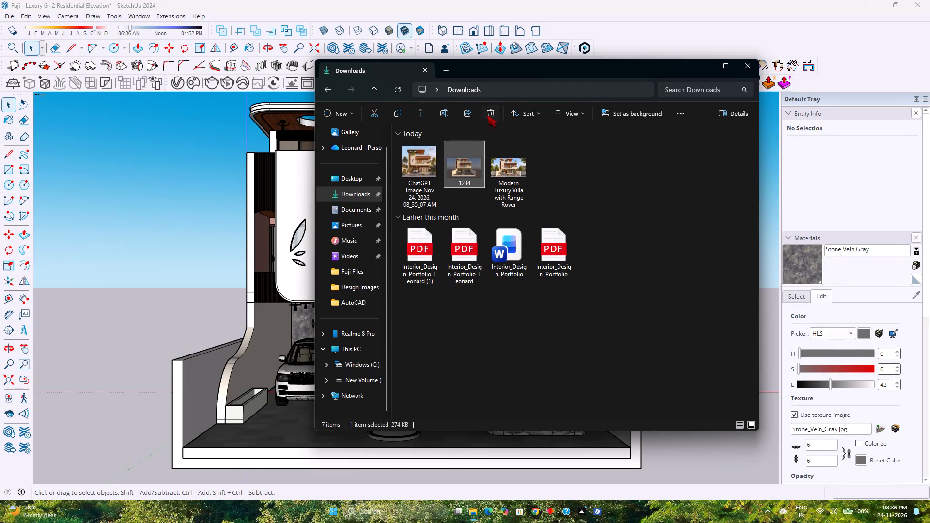
click(487, 115)
Rename the Modern Luxury Villa with Range Rover image as "Fuji - Luxury G+2 Residential Elevation" and minimize the Downloads window.
click(416, 176)
click(454, 170)
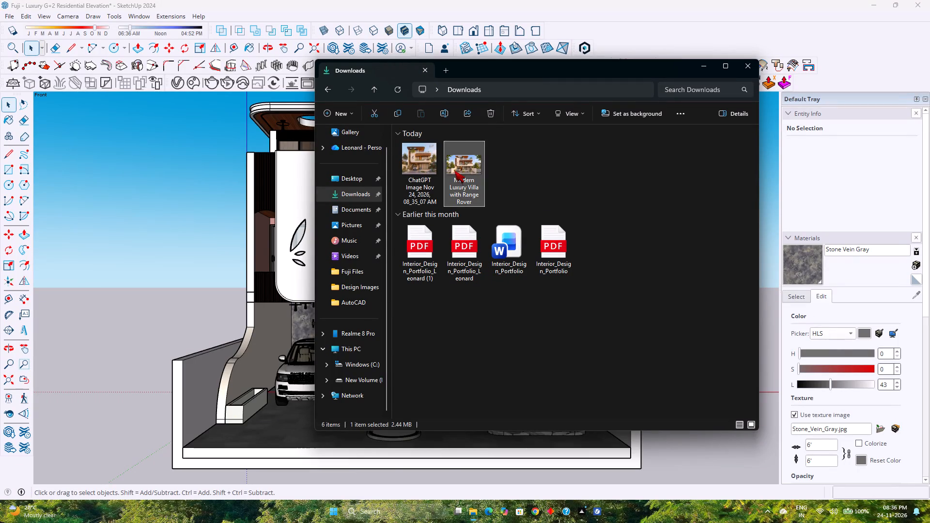
click(444, 112)
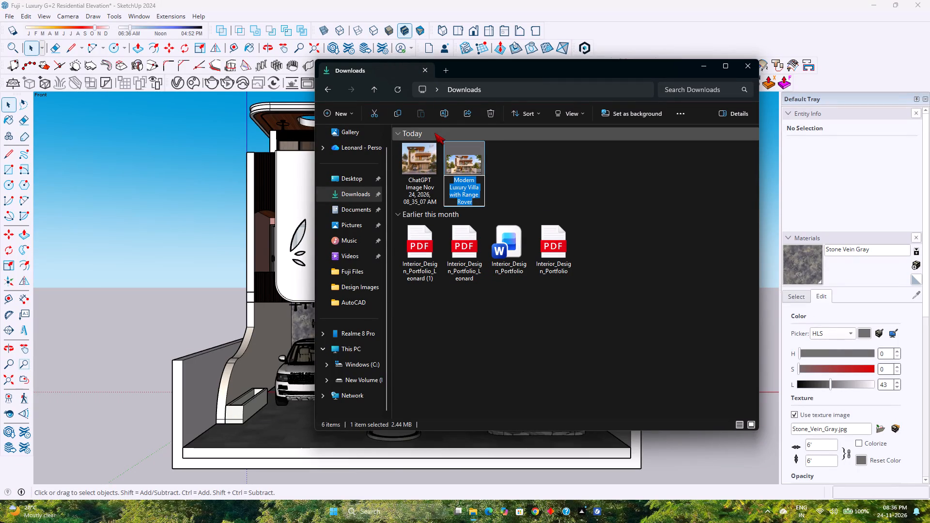
key(shift+f)
text(uji -)
key(space)
text(Luc)
key(BackSpace)
text(xury)
key(space)
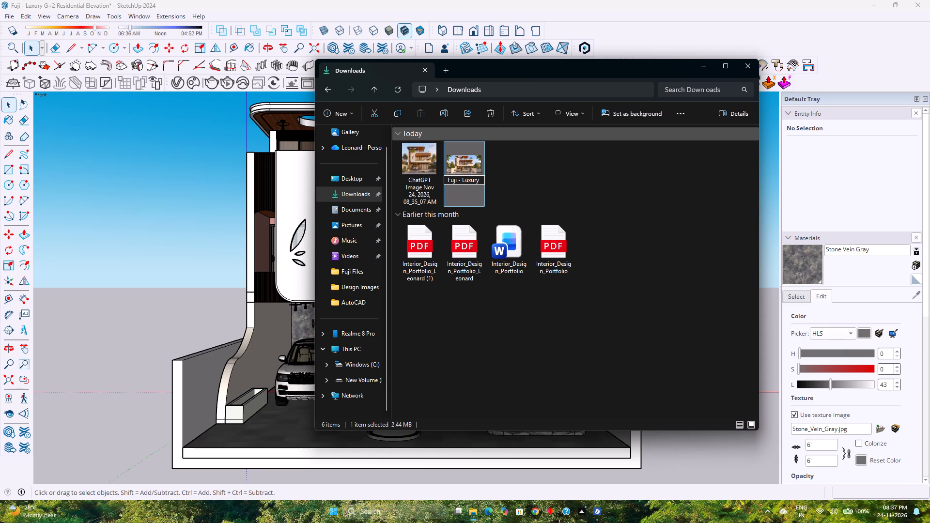
text(G+2)
key(space)
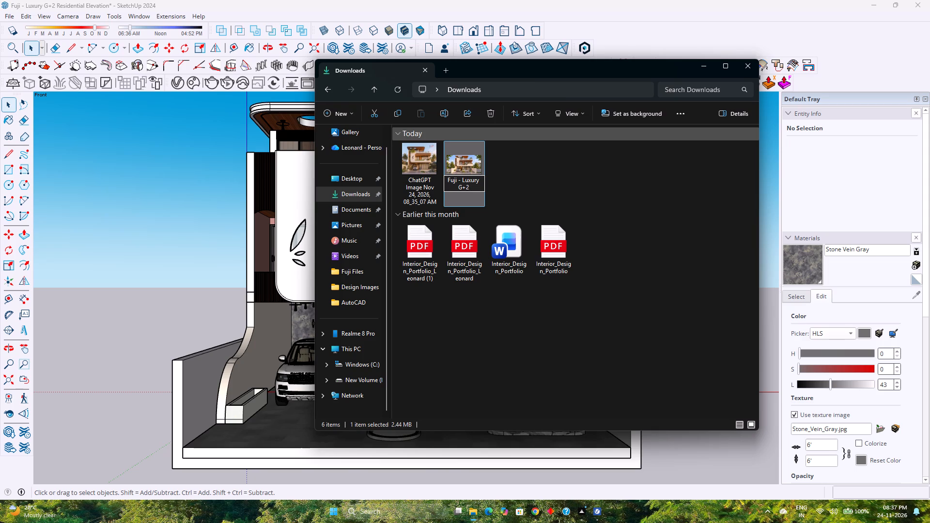
text(Residneti)
key(BackSpace)
key(BackSpace)
key(BackSpace)
key(BackSpace)
key(BackSpace)
text(dential)
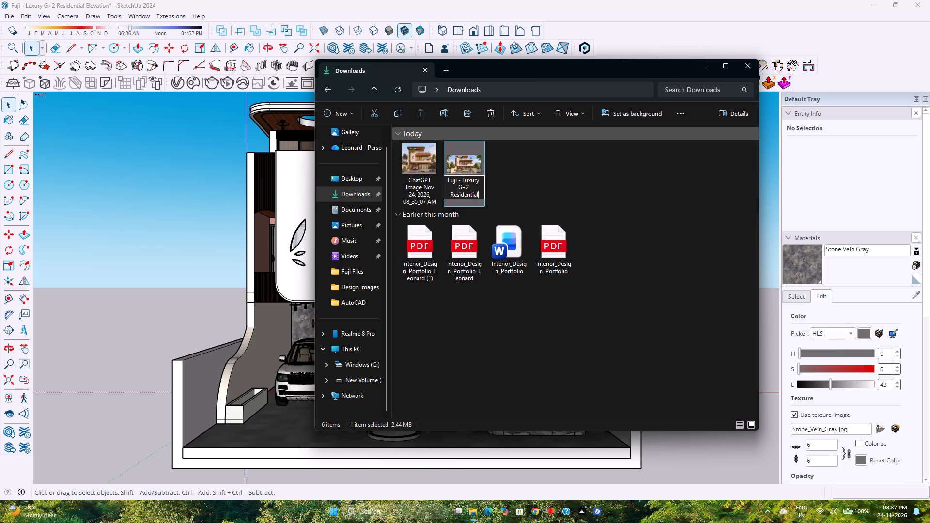
key(space)
text(El)
text(evztion)
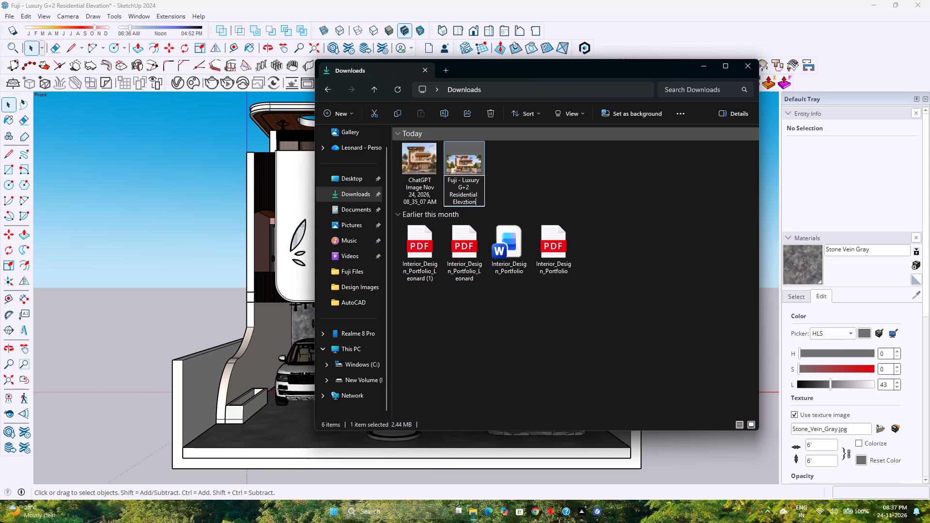
key(Left)
key(Left)
key(Left)
key(Left)
key(Right)
key(Left)
key(BackSpace)
key(a)
key(Return)
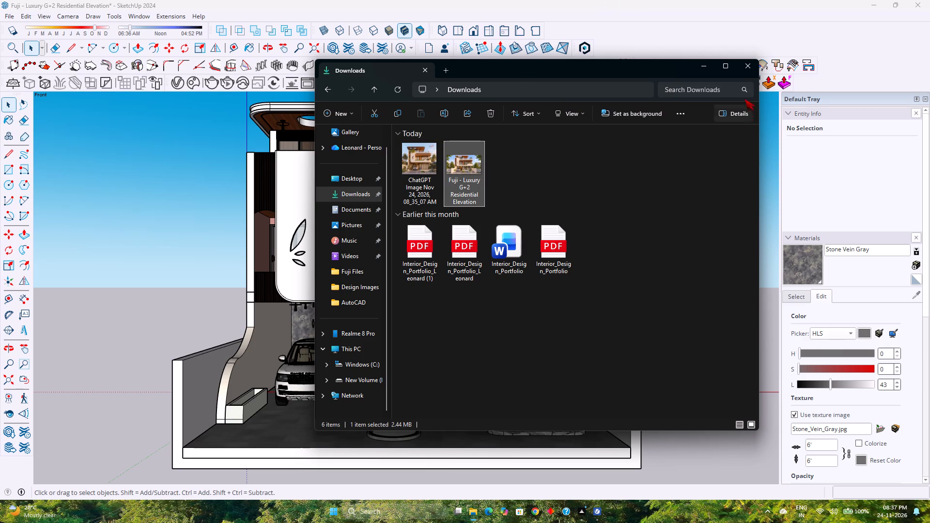
click(703, 67)
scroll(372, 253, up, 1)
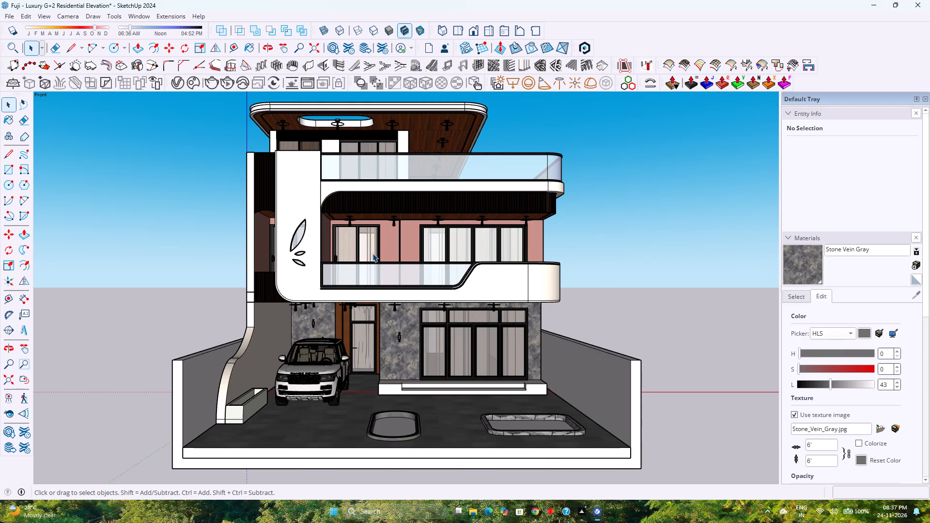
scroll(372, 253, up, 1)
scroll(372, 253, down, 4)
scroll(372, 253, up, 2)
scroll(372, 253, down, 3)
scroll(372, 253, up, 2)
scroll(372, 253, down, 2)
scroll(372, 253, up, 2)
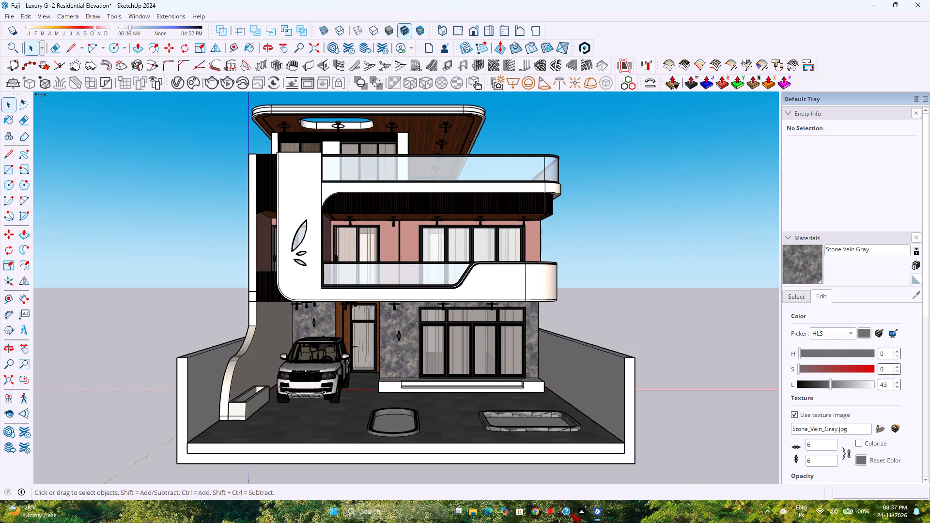
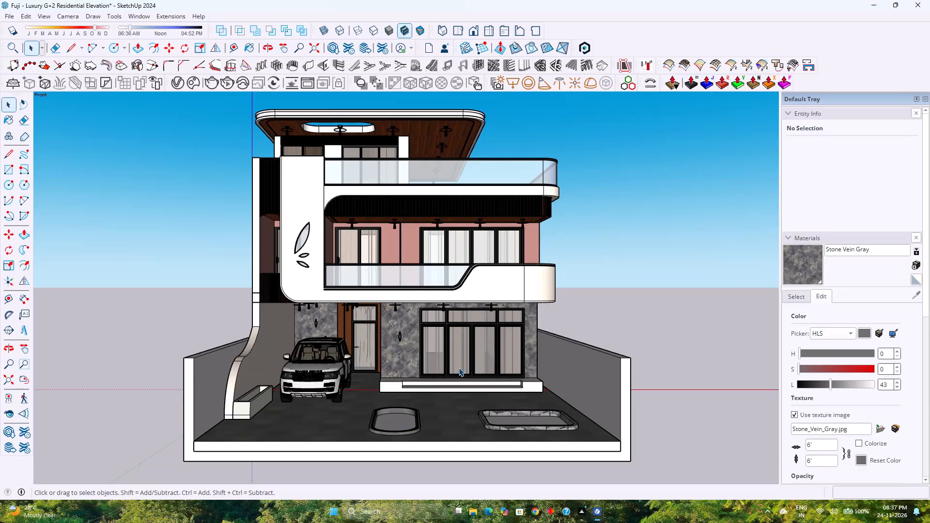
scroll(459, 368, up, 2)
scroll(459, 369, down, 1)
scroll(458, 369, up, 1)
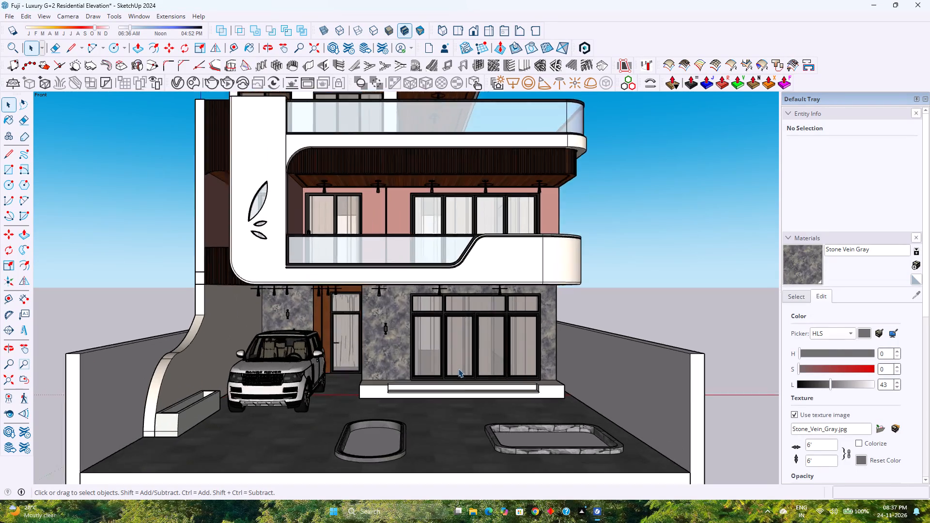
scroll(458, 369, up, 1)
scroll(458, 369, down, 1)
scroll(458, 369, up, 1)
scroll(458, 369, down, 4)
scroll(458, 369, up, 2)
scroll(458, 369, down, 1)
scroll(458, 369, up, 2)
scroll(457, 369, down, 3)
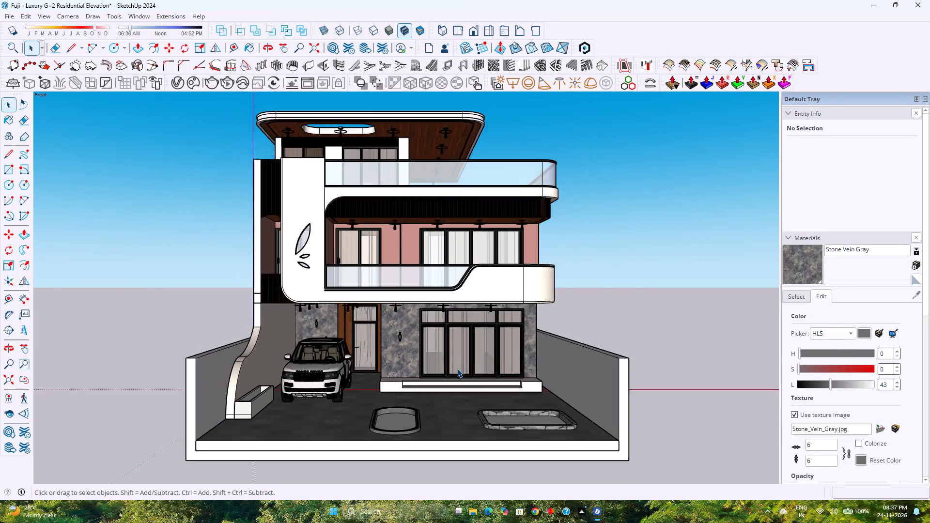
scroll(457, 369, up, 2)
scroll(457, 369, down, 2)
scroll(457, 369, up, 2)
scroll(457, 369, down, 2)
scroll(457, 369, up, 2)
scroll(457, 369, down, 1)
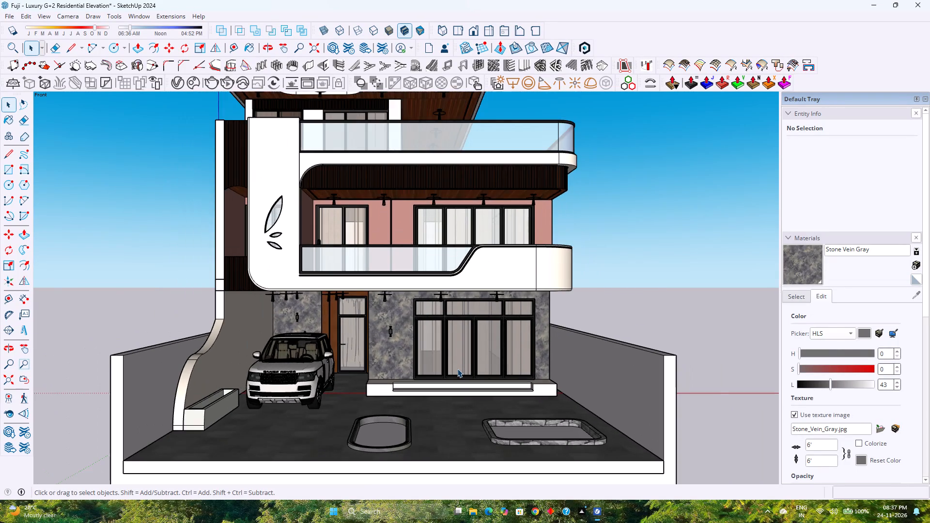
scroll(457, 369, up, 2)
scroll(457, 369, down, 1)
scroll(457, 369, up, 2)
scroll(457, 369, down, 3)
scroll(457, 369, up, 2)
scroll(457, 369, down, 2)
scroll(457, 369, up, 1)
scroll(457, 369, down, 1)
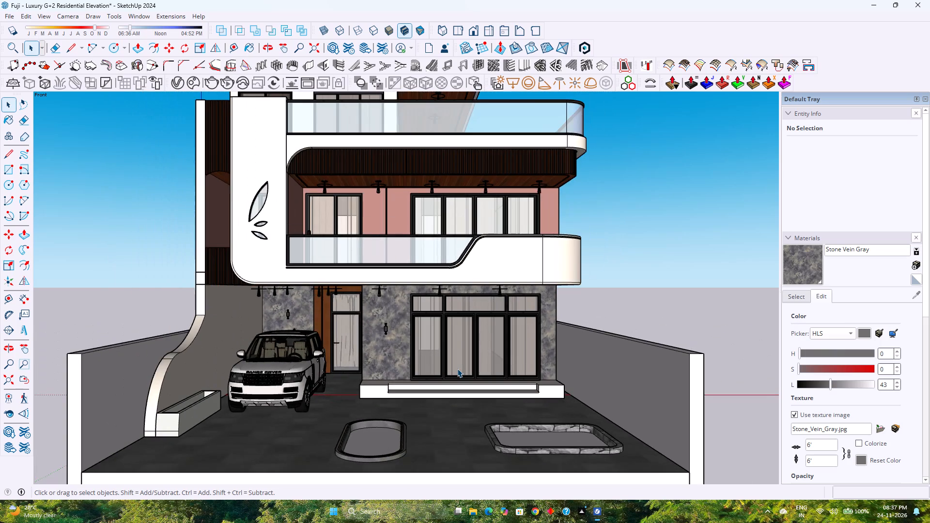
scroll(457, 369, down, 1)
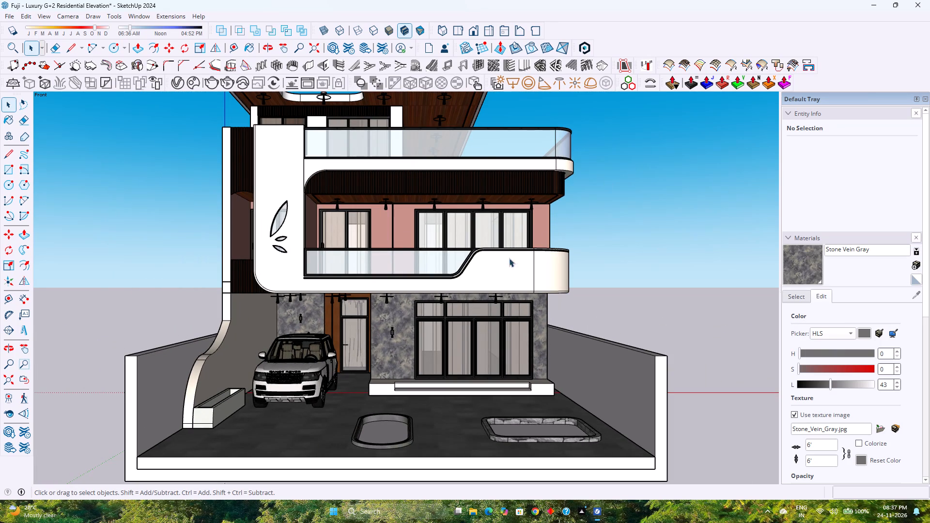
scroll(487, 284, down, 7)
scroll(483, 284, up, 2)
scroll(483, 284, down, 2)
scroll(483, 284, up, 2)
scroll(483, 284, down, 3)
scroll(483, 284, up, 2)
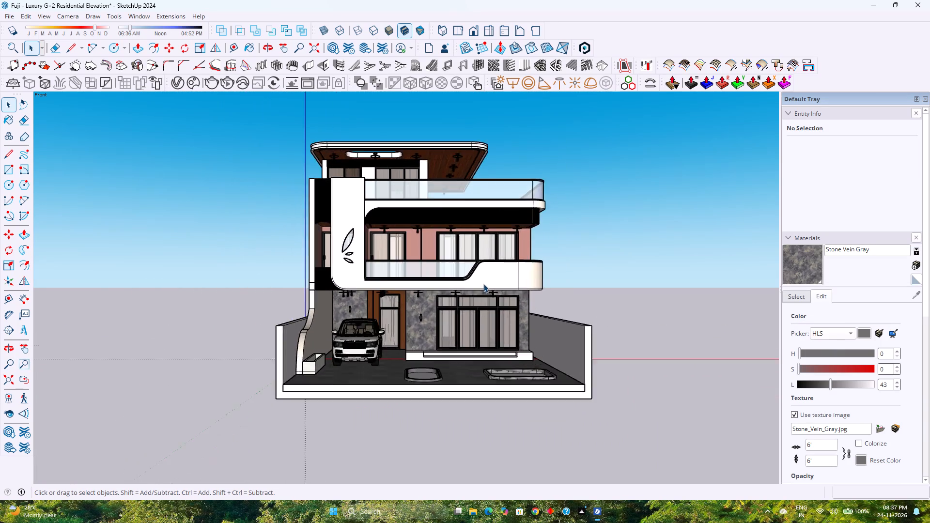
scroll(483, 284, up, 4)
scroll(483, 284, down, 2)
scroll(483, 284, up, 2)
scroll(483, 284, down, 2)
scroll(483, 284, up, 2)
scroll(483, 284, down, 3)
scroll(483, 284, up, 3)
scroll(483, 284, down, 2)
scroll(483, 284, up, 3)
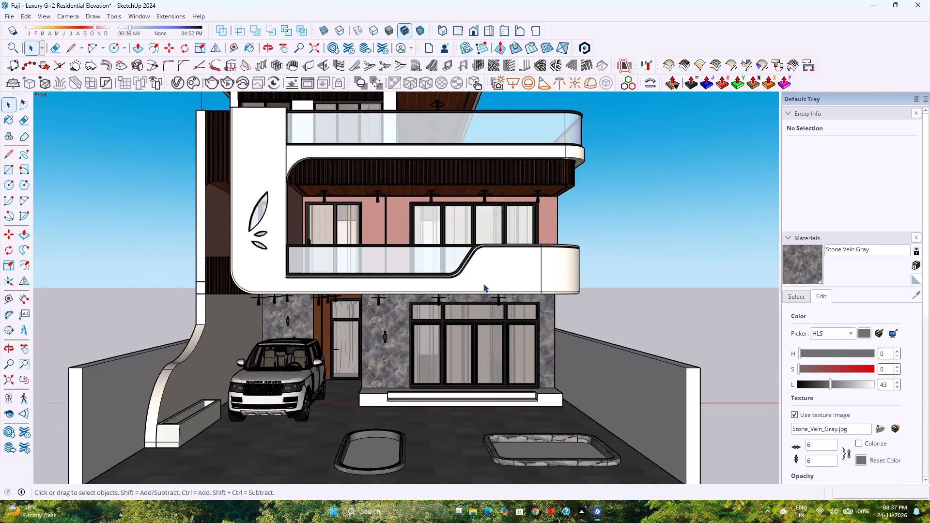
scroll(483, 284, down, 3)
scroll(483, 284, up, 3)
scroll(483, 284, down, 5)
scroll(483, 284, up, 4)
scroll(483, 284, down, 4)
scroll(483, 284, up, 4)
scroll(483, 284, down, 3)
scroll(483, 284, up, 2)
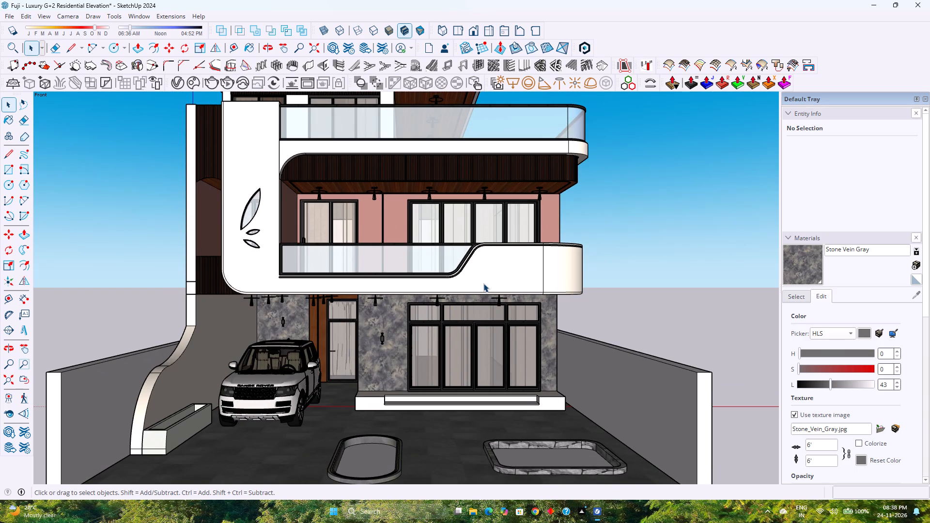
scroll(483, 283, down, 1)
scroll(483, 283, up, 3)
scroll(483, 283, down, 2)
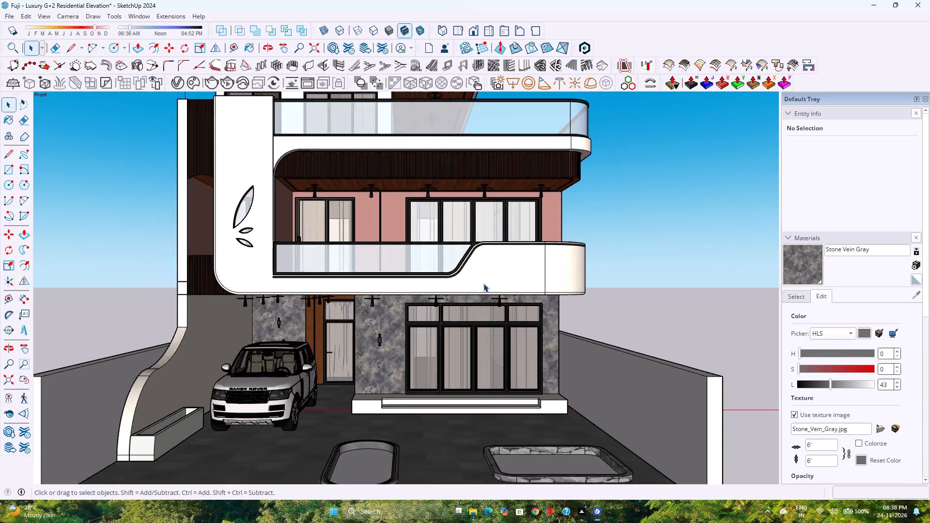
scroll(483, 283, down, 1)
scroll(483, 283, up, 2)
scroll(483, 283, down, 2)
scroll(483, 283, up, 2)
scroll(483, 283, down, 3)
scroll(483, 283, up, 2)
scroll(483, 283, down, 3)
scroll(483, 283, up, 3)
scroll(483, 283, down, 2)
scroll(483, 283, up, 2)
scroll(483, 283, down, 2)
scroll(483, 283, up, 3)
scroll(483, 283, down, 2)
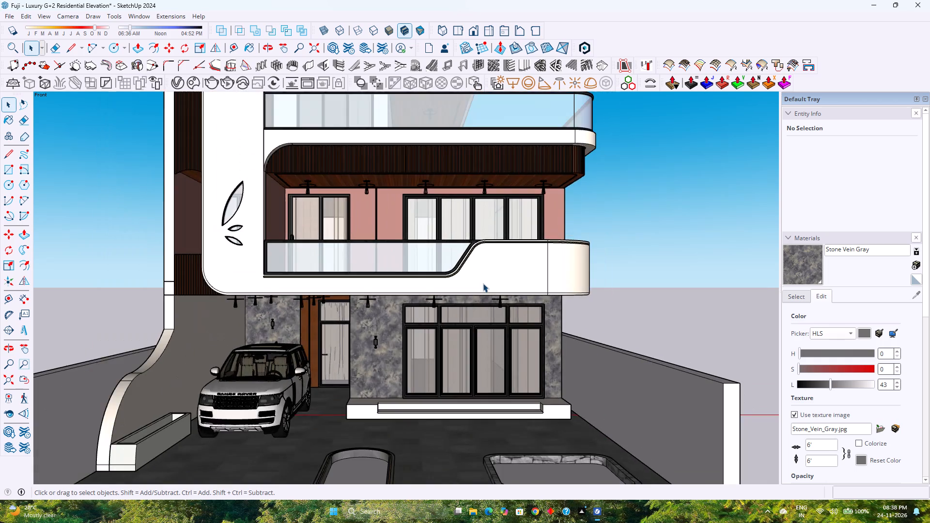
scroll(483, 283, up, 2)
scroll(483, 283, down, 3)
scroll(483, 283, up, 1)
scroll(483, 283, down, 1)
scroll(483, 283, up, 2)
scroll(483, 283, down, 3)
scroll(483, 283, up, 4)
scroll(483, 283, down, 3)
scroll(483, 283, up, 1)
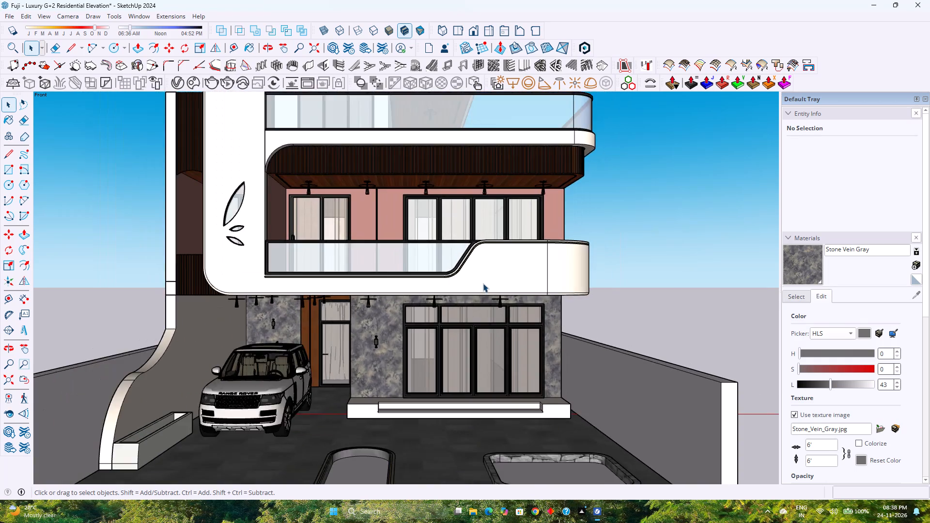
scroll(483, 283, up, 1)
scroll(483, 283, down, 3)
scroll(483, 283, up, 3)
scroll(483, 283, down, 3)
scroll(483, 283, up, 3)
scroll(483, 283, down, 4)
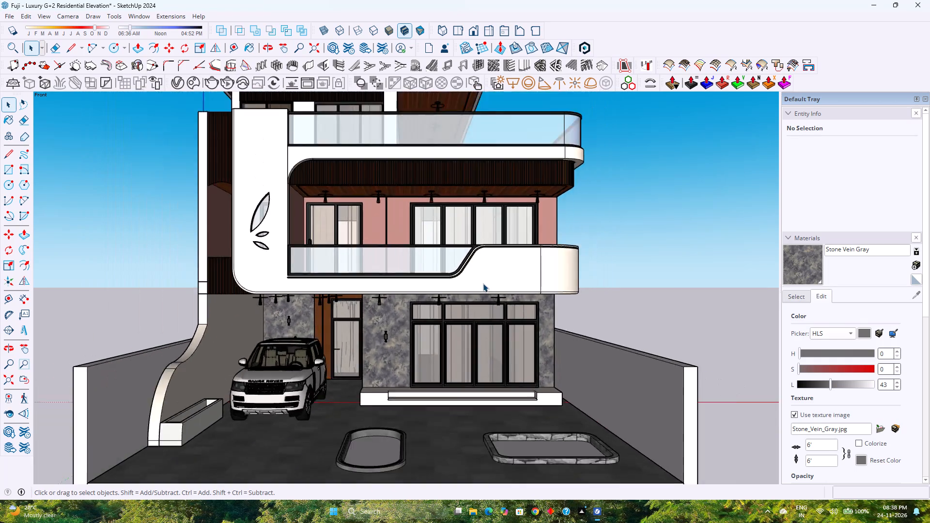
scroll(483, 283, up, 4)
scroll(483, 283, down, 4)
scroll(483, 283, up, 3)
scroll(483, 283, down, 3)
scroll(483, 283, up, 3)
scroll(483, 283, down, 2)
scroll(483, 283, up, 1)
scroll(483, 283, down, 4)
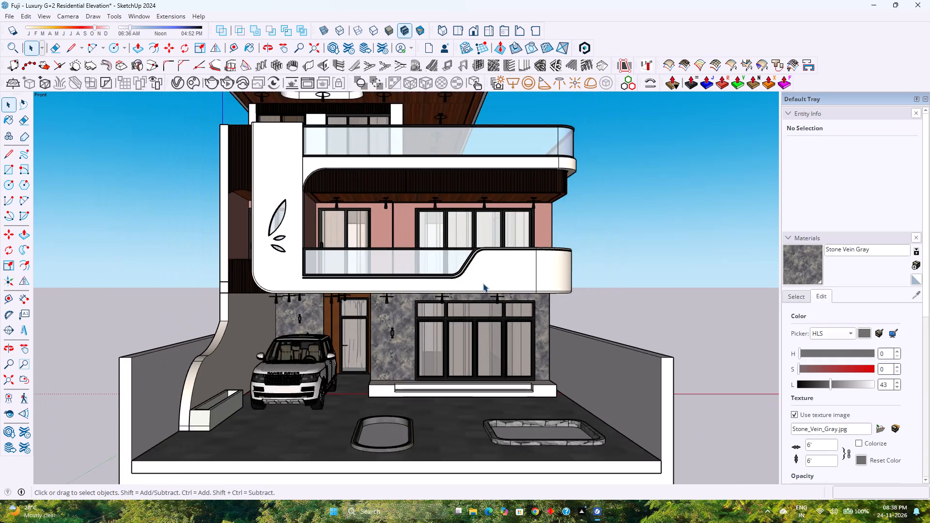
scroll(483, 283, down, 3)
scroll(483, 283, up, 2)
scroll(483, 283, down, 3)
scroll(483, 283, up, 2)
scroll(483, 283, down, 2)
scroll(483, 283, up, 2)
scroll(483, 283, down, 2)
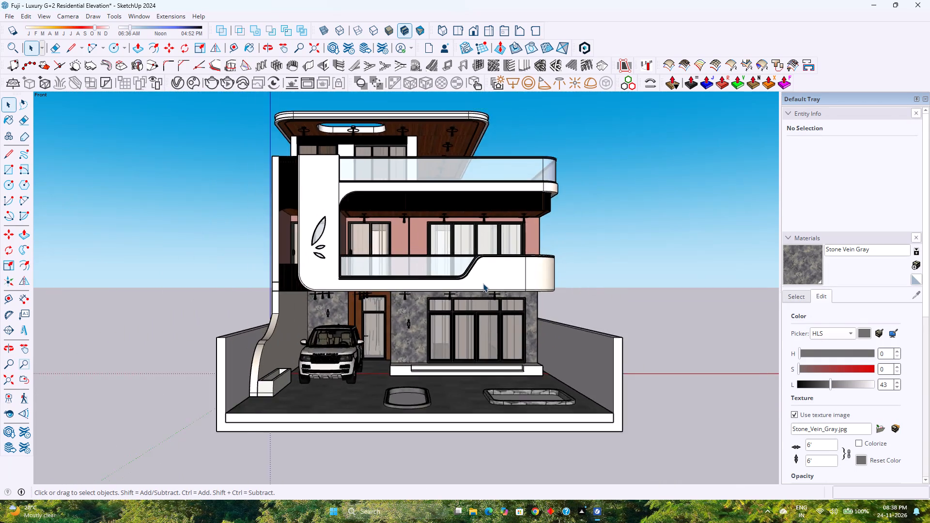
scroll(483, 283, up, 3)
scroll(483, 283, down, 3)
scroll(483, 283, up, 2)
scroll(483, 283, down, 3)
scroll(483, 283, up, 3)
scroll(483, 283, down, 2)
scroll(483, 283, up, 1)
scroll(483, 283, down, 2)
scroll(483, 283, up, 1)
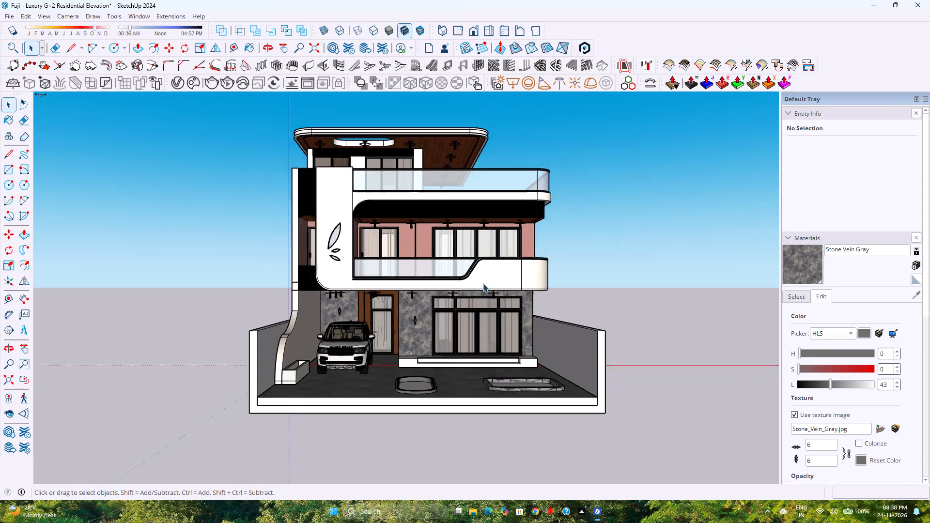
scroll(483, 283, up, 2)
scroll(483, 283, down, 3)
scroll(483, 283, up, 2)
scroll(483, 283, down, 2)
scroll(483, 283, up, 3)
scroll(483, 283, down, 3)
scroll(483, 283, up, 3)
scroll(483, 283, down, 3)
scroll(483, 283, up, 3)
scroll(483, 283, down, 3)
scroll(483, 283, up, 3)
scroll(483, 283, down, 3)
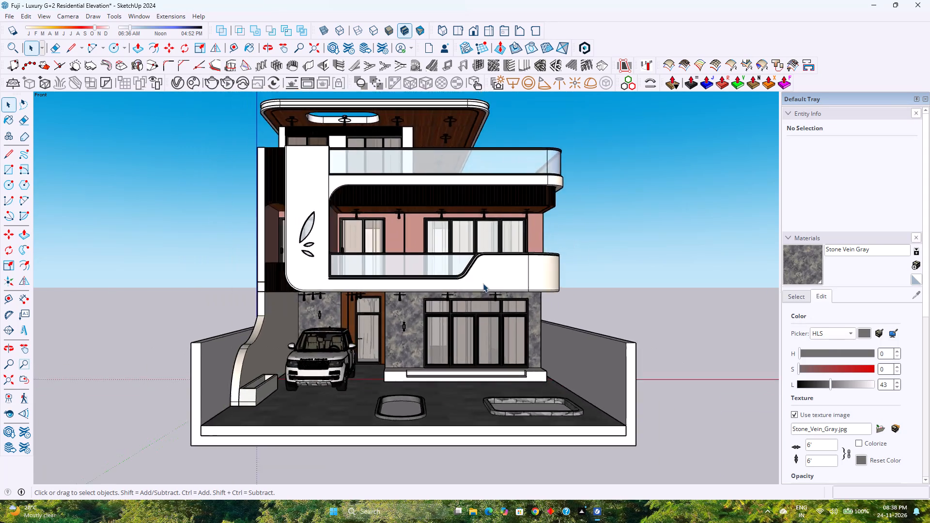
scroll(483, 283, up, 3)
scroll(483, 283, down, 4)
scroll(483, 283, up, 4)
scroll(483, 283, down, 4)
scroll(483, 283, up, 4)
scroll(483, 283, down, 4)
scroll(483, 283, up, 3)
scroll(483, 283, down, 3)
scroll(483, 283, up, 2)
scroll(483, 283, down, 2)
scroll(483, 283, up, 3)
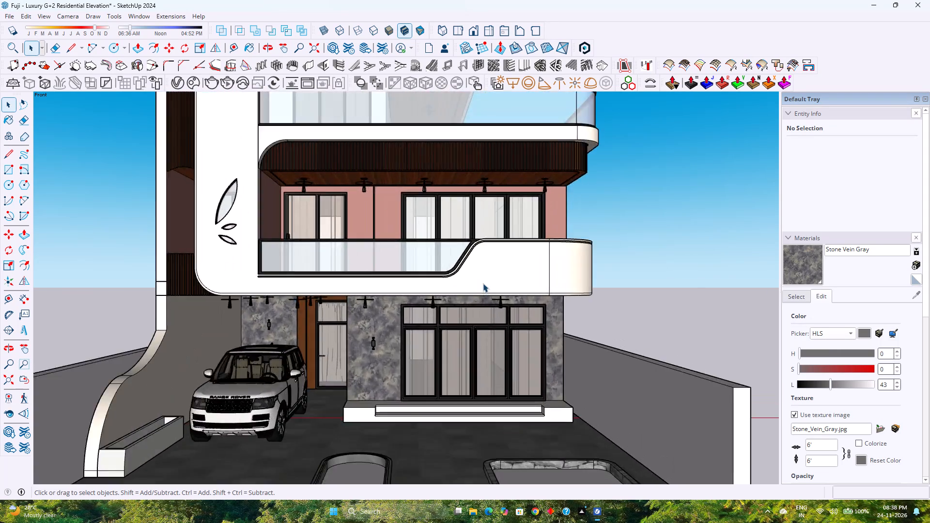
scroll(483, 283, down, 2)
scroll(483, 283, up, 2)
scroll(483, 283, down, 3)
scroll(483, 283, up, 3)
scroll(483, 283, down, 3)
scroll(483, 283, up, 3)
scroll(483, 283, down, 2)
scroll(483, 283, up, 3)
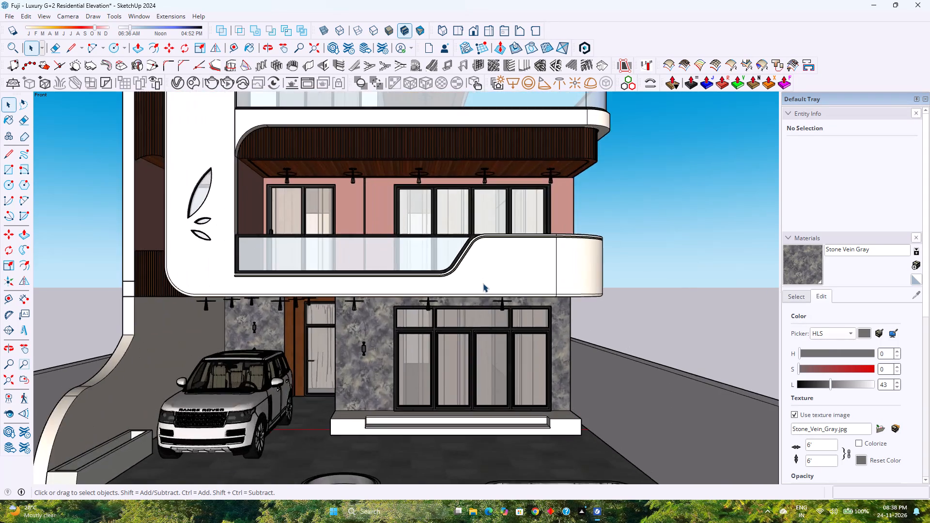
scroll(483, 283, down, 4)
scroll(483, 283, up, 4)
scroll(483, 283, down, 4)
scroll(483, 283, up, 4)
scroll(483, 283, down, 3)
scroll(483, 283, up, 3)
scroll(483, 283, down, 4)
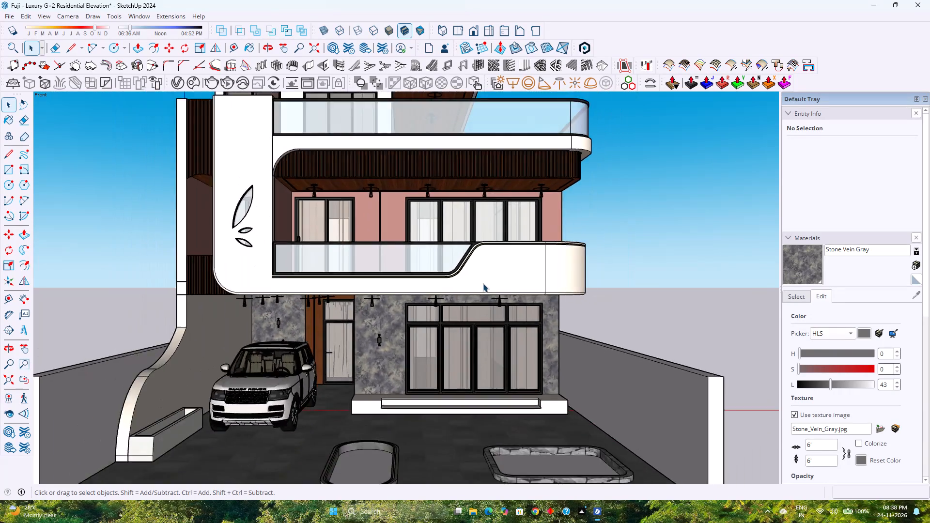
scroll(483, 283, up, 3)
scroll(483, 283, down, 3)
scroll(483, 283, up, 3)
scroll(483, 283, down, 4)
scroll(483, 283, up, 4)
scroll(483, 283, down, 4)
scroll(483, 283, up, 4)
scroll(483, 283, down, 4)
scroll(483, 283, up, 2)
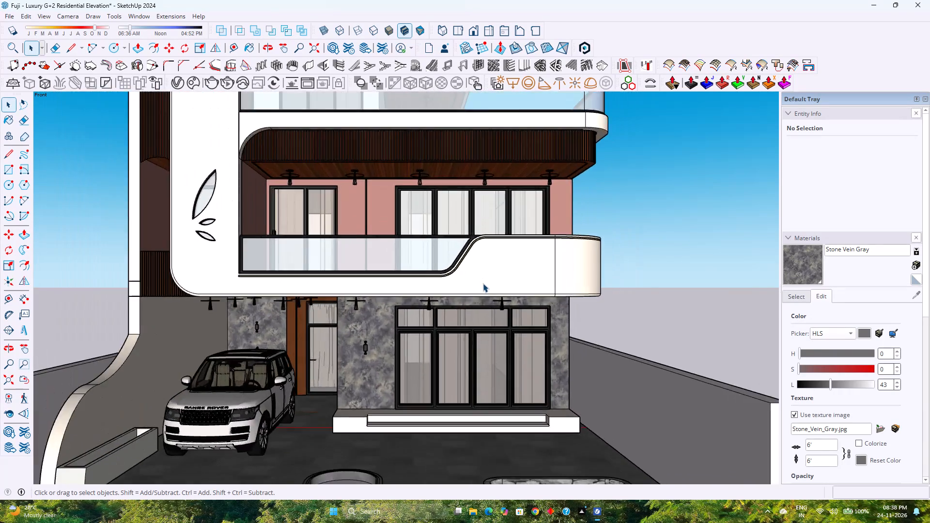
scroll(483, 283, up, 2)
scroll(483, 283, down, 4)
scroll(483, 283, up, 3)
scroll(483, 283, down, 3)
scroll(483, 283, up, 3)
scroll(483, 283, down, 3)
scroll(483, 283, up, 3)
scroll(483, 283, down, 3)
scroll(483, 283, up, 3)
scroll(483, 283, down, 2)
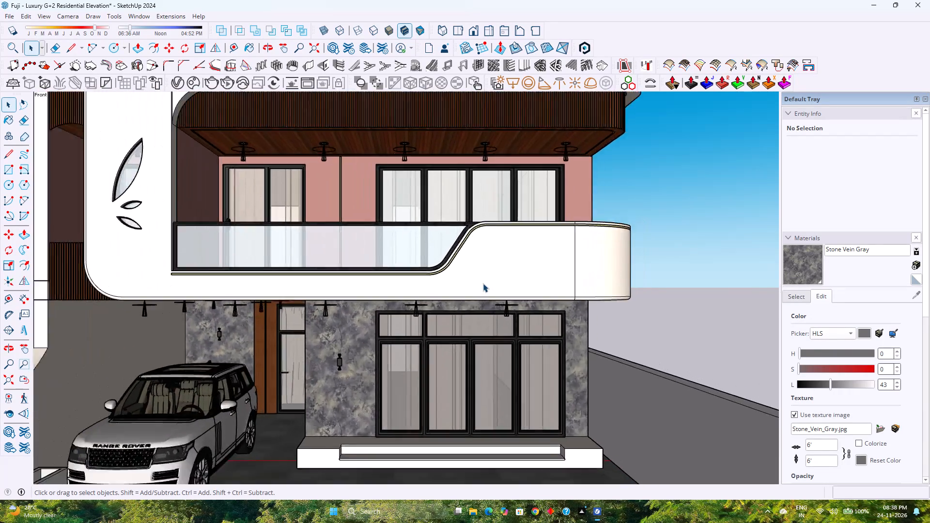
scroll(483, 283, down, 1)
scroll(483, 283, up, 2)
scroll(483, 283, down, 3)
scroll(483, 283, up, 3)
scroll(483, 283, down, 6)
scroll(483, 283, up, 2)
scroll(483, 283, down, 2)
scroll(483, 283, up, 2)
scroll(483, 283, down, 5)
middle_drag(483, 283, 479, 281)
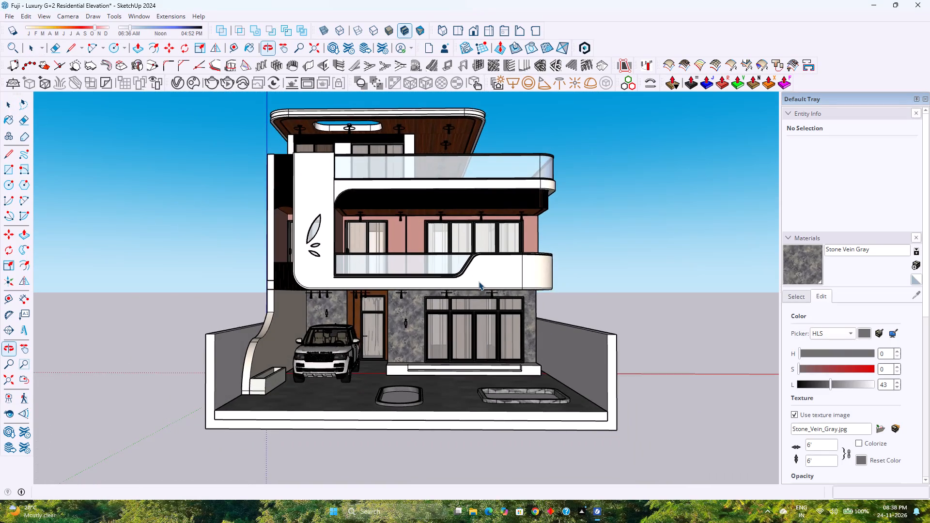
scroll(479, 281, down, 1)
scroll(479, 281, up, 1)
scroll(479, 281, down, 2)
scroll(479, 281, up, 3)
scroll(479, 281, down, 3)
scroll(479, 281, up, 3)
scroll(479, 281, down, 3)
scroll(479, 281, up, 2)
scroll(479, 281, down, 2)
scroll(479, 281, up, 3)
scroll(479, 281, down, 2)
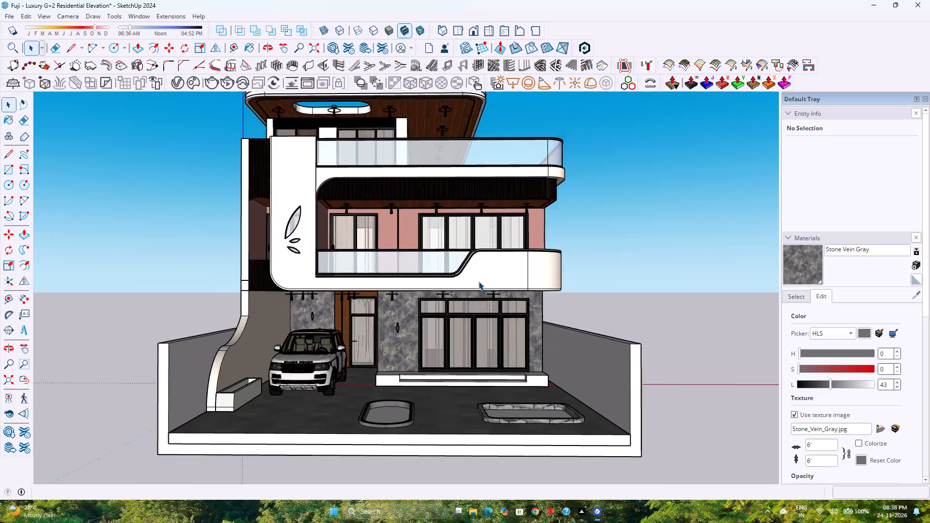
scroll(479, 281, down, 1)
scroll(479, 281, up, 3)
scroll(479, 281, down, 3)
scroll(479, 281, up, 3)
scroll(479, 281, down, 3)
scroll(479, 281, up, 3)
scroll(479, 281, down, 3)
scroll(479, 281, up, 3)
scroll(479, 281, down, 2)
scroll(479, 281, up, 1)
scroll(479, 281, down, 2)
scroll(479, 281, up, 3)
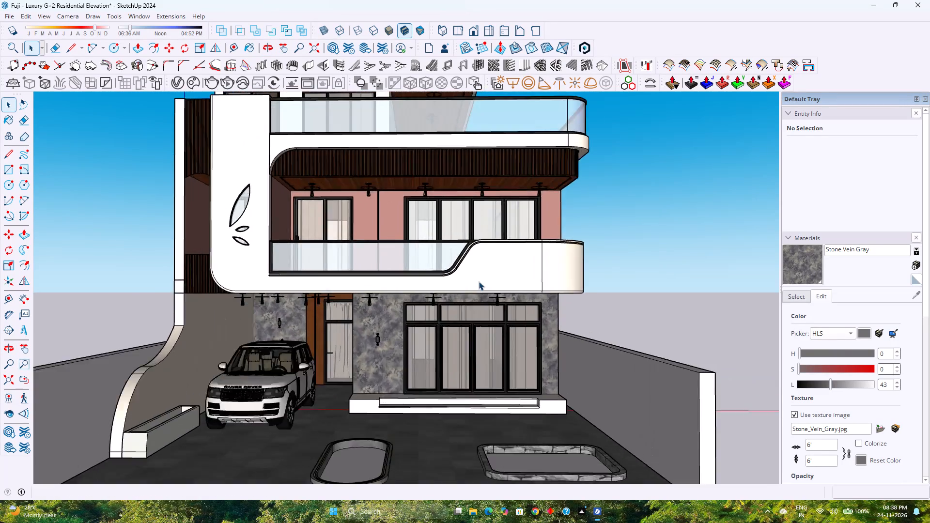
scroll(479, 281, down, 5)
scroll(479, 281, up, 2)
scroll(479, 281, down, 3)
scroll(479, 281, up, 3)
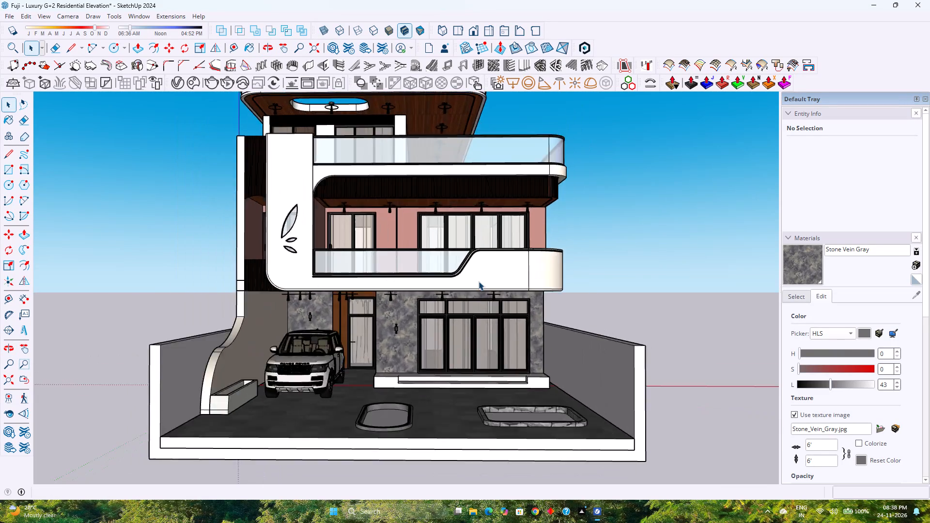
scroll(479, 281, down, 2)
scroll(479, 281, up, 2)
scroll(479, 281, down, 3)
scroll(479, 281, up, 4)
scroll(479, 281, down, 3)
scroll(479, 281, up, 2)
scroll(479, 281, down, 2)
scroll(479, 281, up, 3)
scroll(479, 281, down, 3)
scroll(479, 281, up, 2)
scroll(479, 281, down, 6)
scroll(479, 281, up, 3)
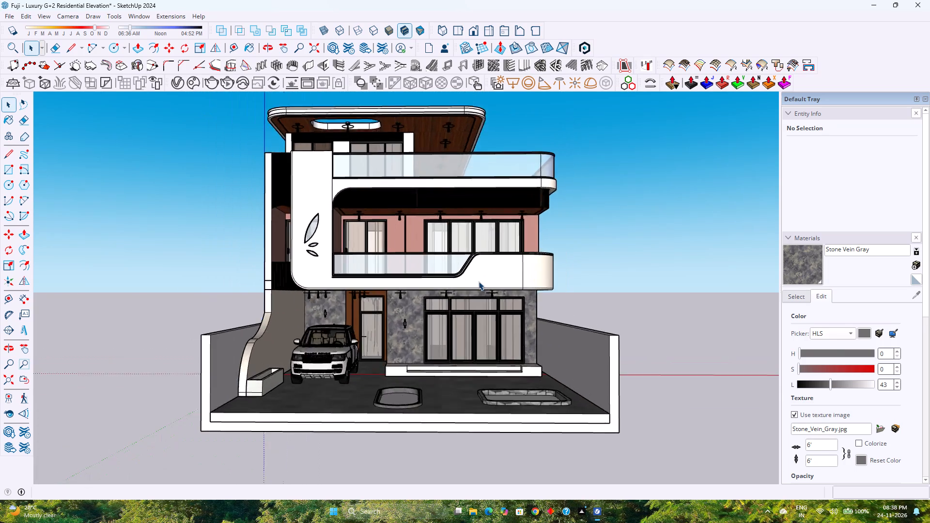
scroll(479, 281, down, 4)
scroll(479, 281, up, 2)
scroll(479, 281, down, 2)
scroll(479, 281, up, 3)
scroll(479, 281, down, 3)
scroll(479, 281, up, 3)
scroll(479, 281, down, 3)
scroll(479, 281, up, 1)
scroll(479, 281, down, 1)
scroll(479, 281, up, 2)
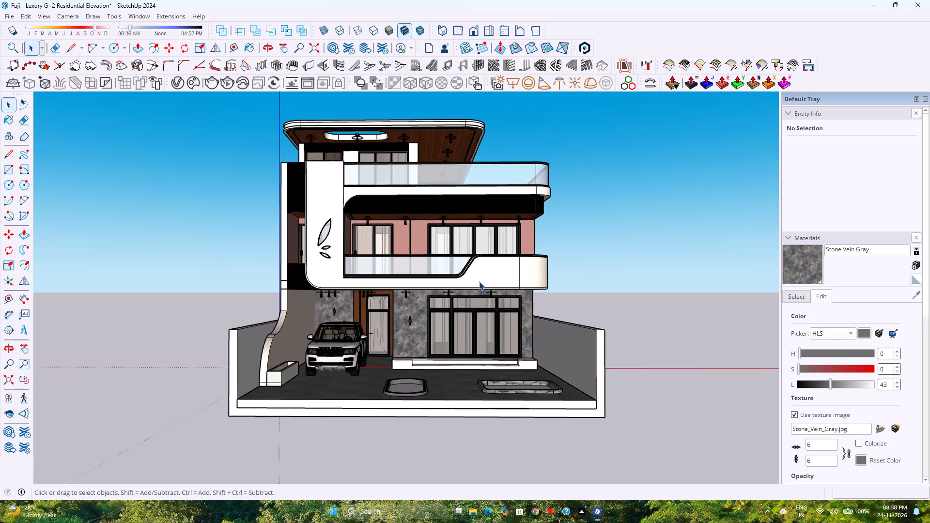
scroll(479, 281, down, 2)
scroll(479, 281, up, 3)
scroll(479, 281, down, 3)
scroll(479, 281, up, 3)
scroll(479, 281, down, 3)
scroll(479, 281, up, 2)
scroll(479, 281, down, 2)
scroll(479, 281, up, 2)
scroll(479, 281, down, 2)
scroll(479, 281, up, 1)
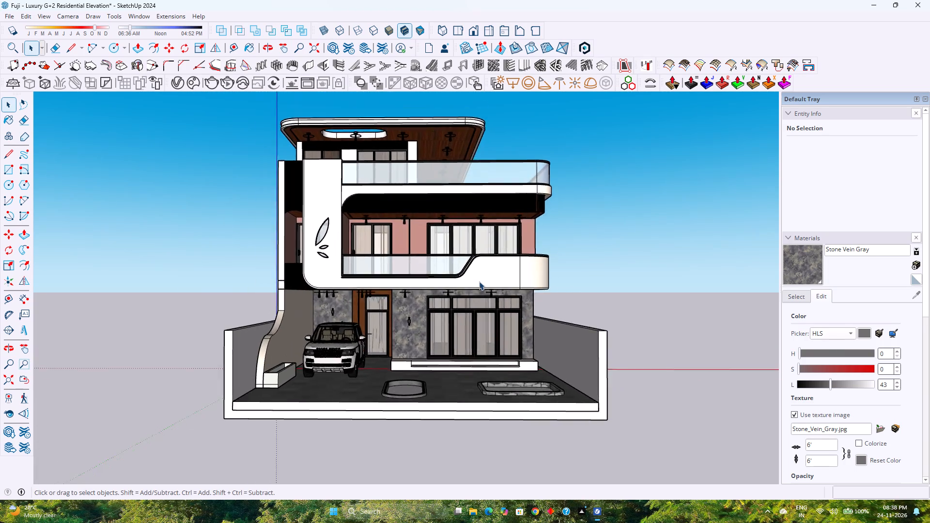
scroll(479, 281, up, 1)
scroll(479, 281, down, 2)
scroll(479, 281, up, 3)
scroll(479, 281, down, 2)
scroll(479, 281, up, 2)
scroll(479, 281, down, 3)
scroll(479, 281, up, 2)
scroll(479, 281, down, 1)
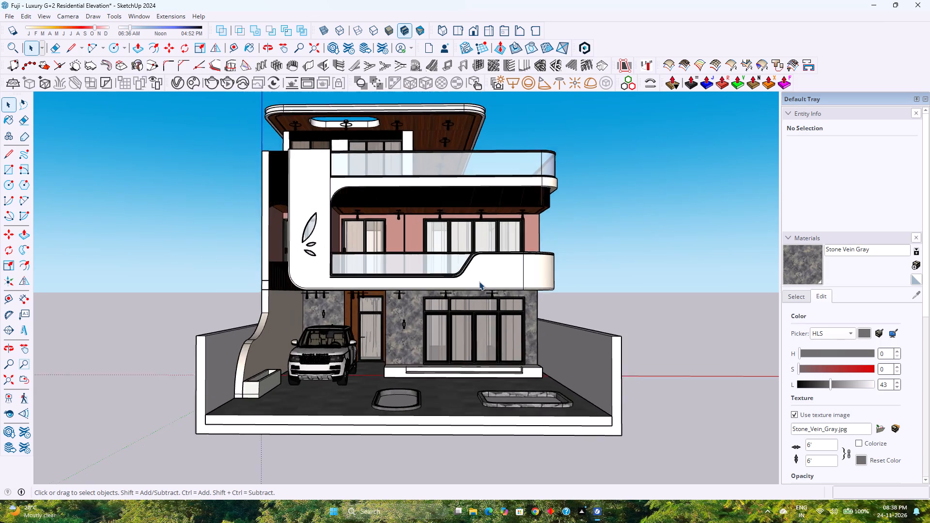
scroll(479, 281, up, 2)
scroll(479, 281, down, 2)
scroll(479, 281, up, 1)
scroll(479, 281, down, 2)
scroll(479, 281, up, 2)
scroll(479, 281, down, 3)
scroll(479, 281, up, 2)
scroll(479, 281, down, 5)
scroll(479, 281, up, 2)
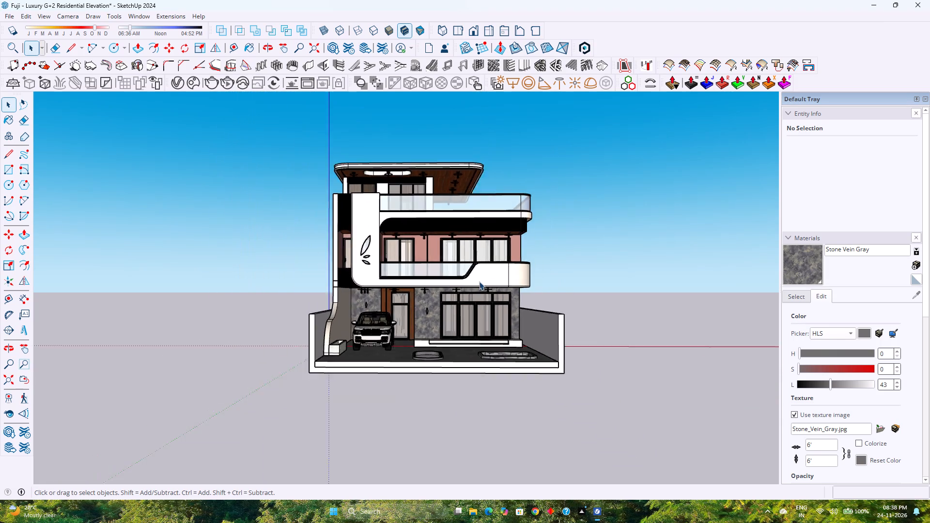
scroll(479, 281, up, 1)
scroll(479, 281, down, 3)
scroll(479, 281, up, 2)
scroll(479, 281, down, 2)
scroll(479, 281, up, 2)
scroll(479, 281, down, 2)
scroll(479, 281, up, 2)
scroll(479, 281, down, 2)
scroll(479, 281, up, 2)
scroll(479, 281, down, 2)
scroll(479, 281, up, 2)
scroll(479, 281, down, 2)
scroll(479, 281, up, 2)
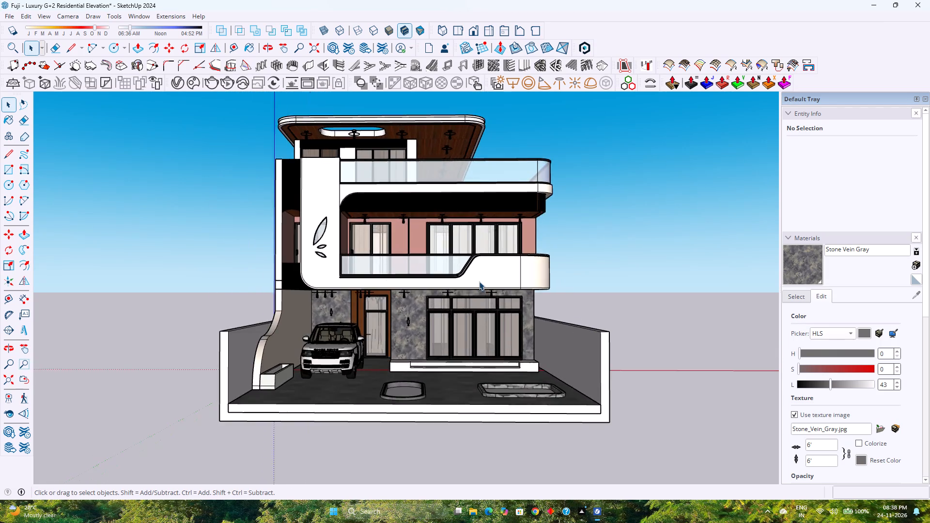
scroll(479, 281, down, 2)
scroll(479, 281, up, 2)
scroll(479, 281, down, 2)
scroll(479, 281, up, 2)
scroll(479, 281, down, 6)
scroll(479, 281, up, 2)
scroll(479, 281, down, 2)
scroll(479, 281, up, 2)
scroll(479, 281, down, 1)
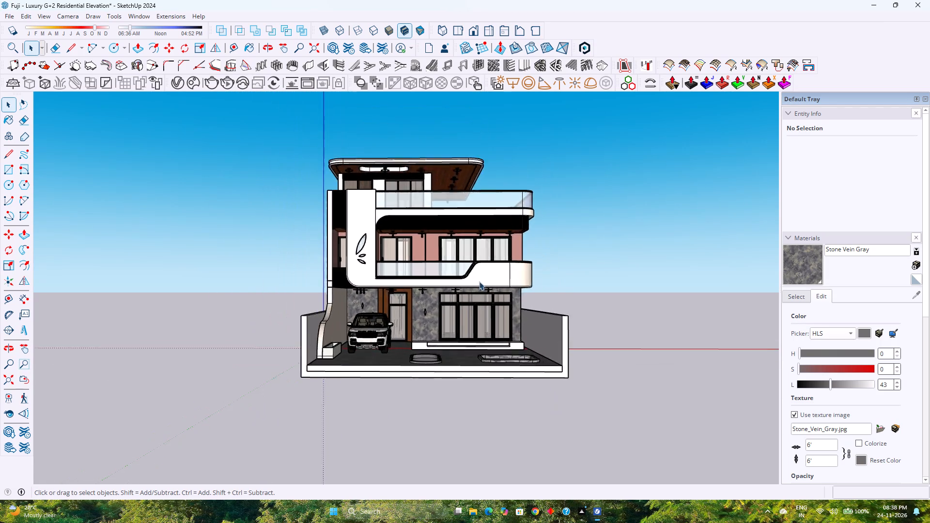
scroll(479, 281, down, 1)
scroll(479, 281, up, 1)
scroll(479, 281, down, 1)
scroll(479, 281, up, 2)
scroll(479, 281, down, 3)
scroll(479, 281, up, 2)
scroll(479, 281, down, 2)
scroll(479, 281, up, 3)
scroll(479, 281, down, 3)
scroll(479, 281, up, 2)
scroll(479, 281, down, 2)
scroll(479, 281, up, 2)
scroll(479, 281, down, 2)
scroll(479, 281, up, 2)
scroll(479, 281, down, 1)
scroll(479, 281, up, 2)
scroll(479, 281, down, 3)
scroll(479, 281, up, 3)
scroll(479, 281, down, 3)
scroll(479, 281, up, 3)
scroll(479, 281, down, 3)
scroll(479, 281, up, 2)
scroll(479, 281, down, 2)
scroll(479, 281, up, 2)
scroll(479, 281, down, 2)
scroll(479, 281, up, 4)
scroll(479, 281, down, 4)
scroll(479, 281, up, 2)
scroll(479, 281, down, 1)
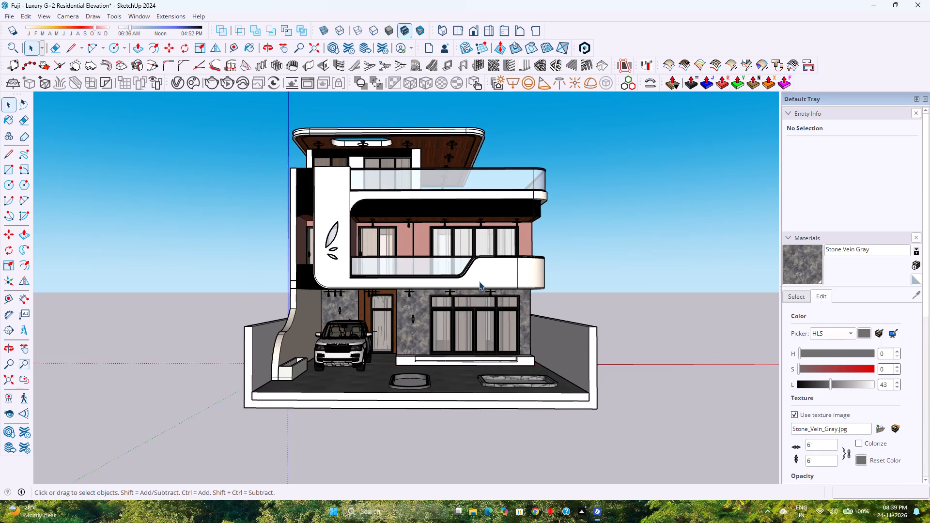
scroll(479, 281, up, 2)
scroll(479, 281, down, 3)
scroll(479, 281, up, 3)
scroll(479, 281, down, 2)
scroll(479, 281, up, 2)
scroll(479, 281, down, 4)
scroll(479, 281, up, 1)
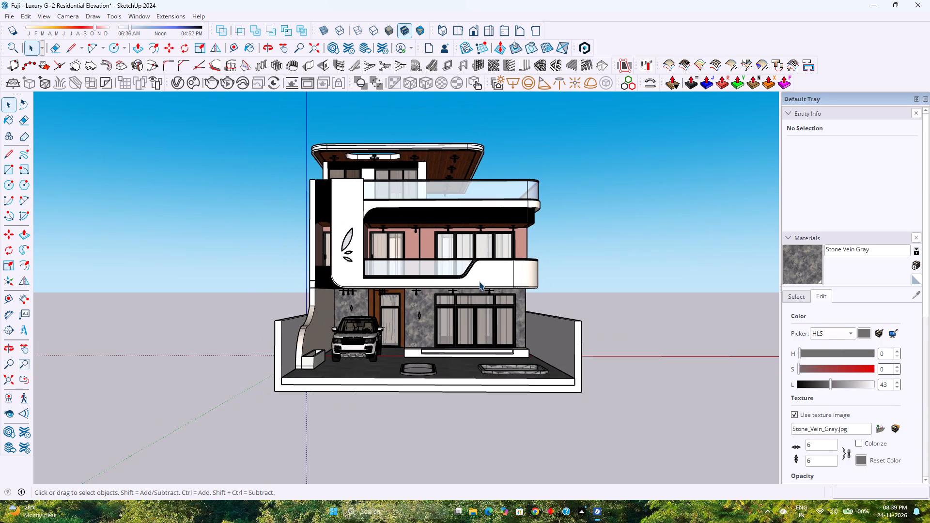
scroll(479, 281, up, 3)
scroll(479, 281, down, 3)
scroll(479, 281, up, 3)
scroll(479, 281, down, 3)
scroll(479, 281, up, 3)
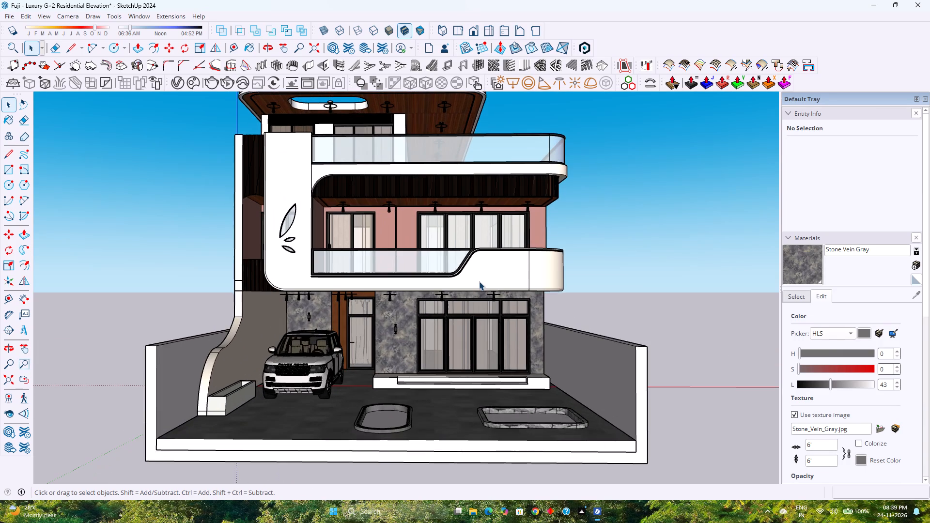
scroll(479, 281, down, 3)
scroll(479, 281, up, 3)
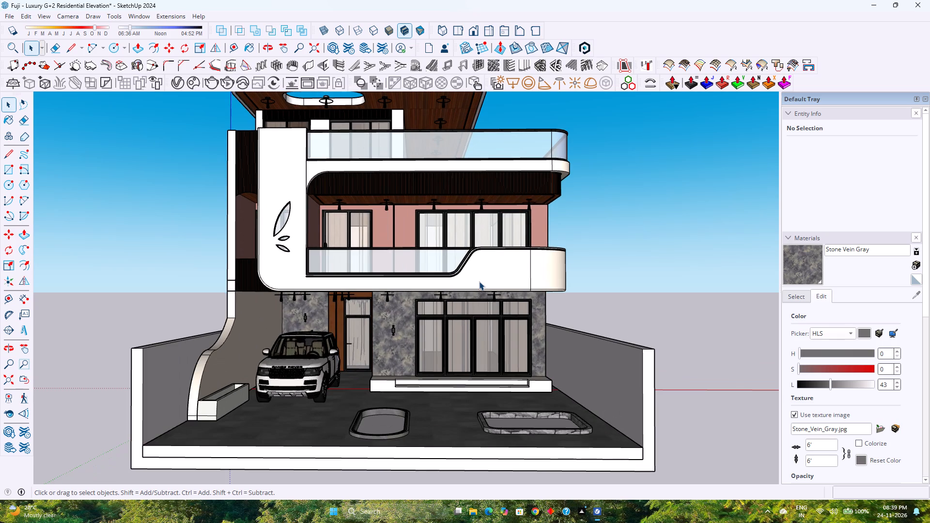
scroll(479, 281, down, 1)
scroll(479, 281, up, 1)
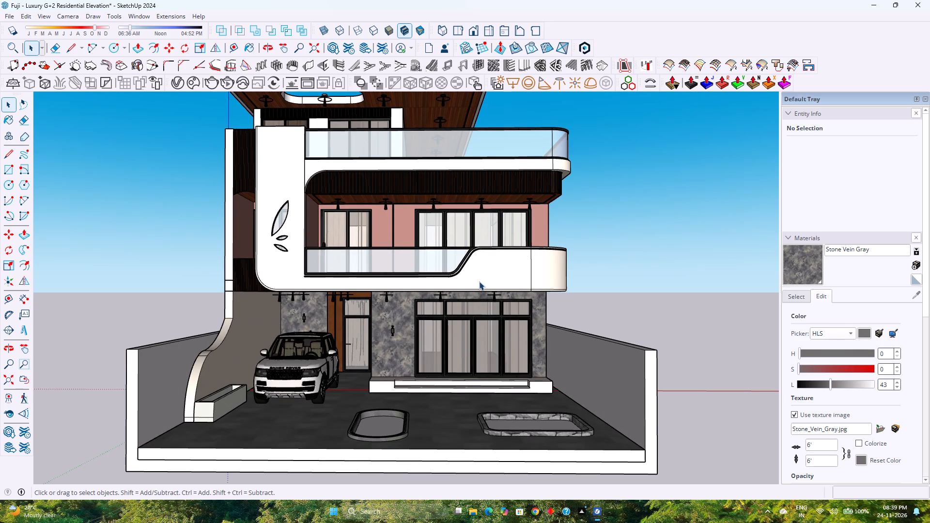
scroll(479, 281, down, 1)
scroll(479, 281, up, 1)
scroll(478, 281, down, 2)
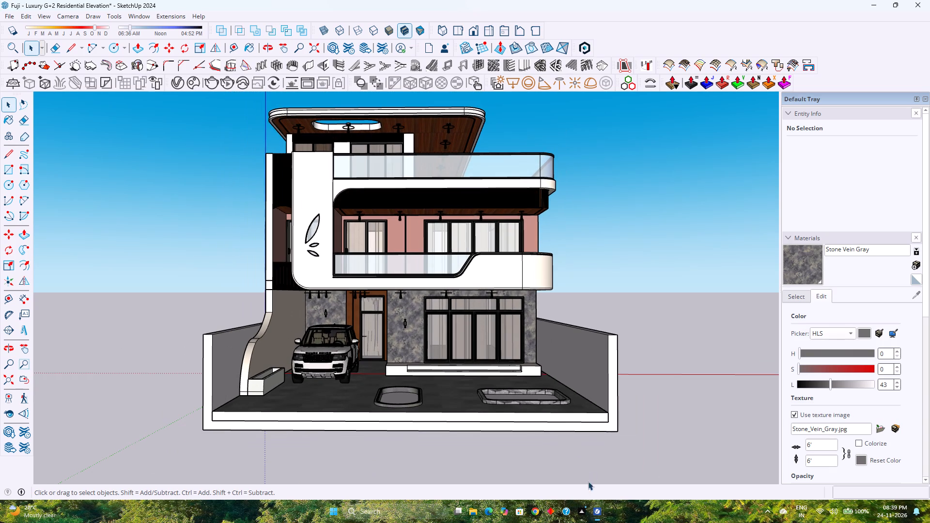
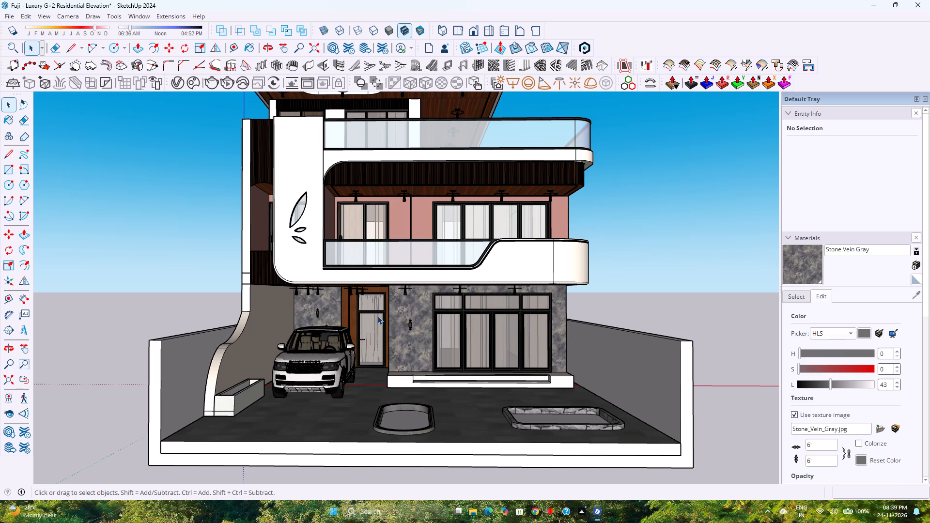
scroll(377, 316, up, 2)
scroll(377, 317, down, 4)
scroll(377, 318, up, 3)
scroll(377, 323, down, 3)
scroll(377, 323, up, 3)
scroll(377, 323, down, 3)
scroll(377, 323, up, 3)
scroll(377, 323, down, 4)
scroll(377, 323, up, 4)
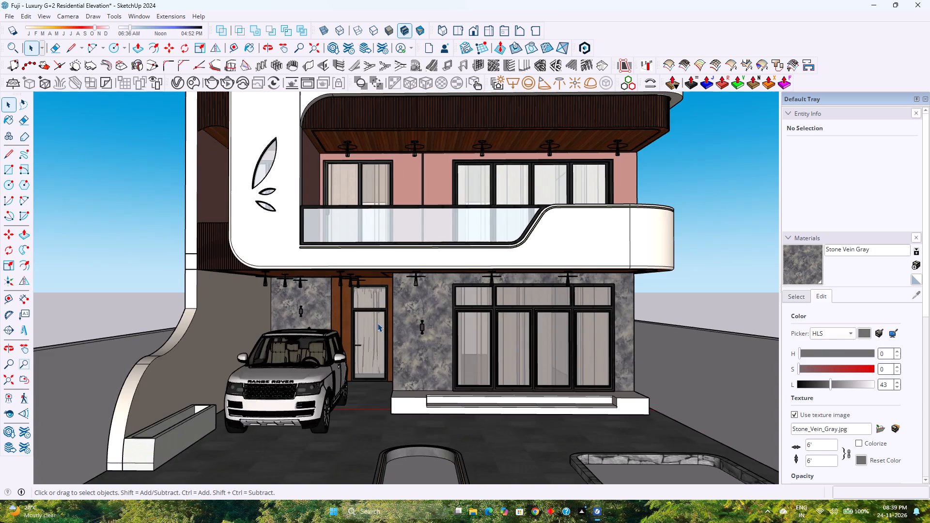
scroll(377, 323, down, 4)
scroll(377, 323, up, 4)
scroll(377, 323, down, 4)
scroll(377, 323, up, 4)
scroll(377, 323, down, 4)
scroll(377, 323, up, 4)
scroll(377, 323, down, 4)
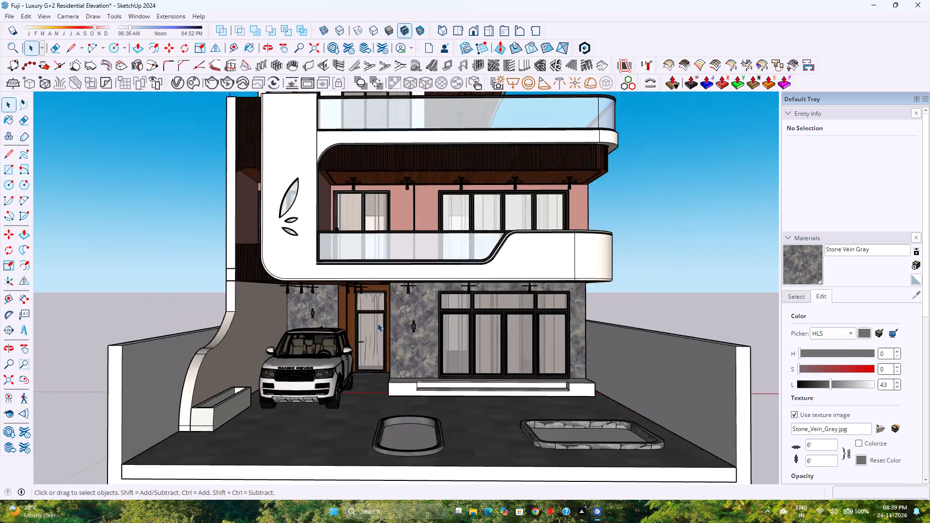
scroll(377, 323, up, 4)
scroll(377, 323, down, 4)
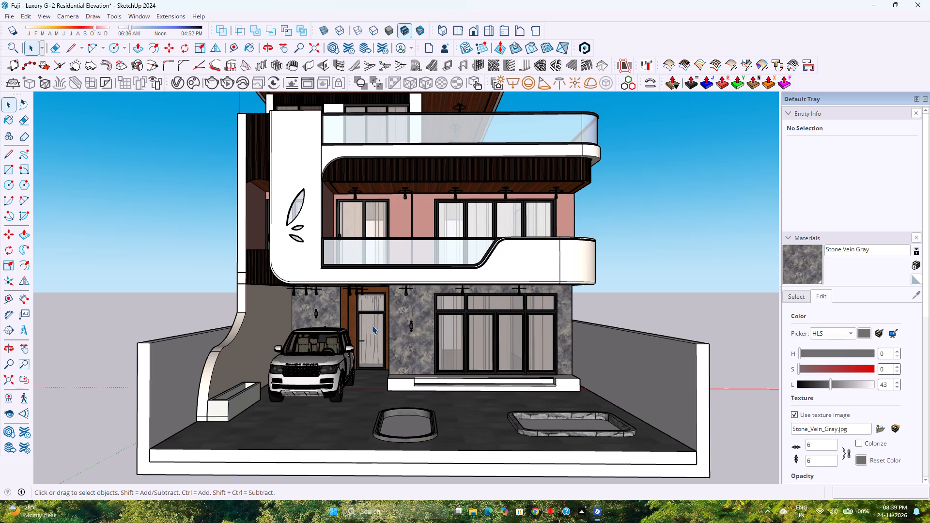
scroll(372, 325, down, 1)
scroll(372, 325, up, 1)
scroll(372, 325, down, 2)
Save the Luxury G+2 Residential Elevation model under its existing file name.
key(ctrl+s)
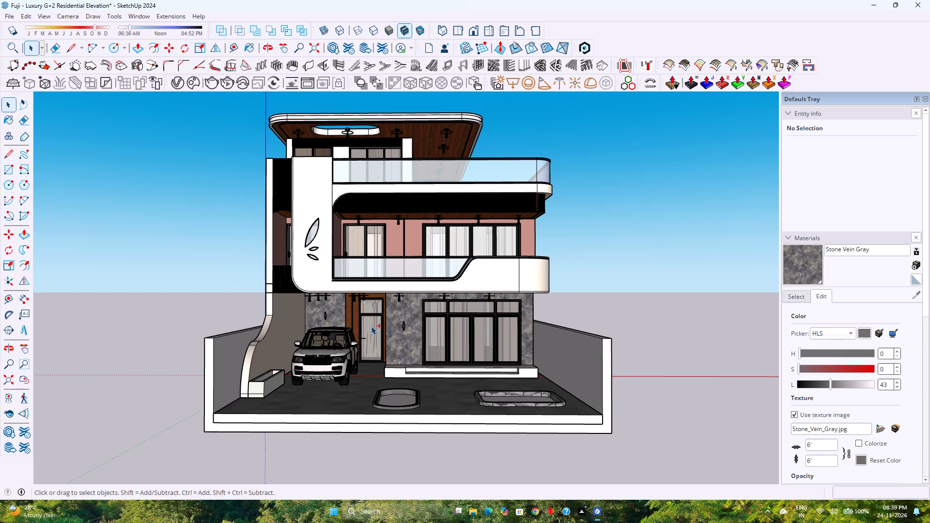